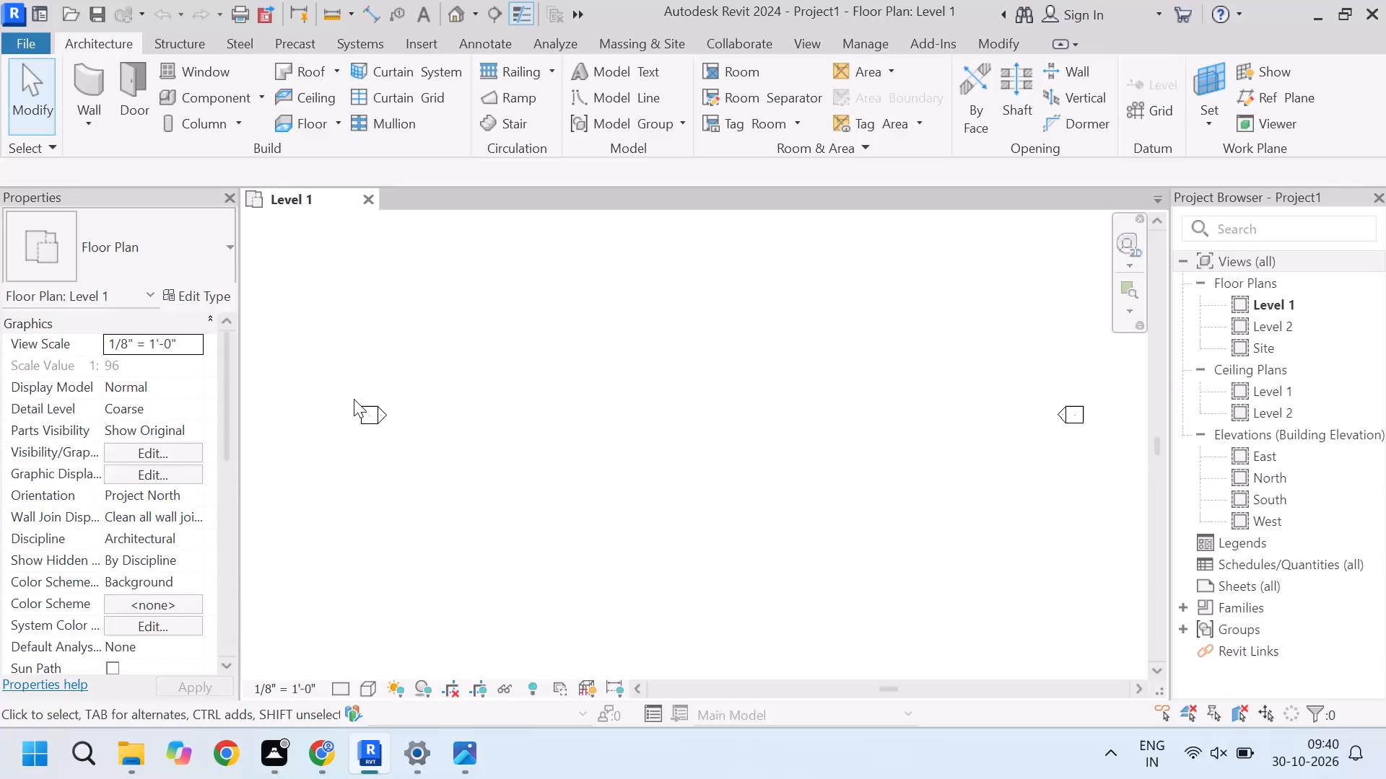
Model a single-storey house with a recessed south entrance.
Start the Wall tool and duplicate the Generic - 8" basic wall type under the name Generic - 9".
click(96, 80)
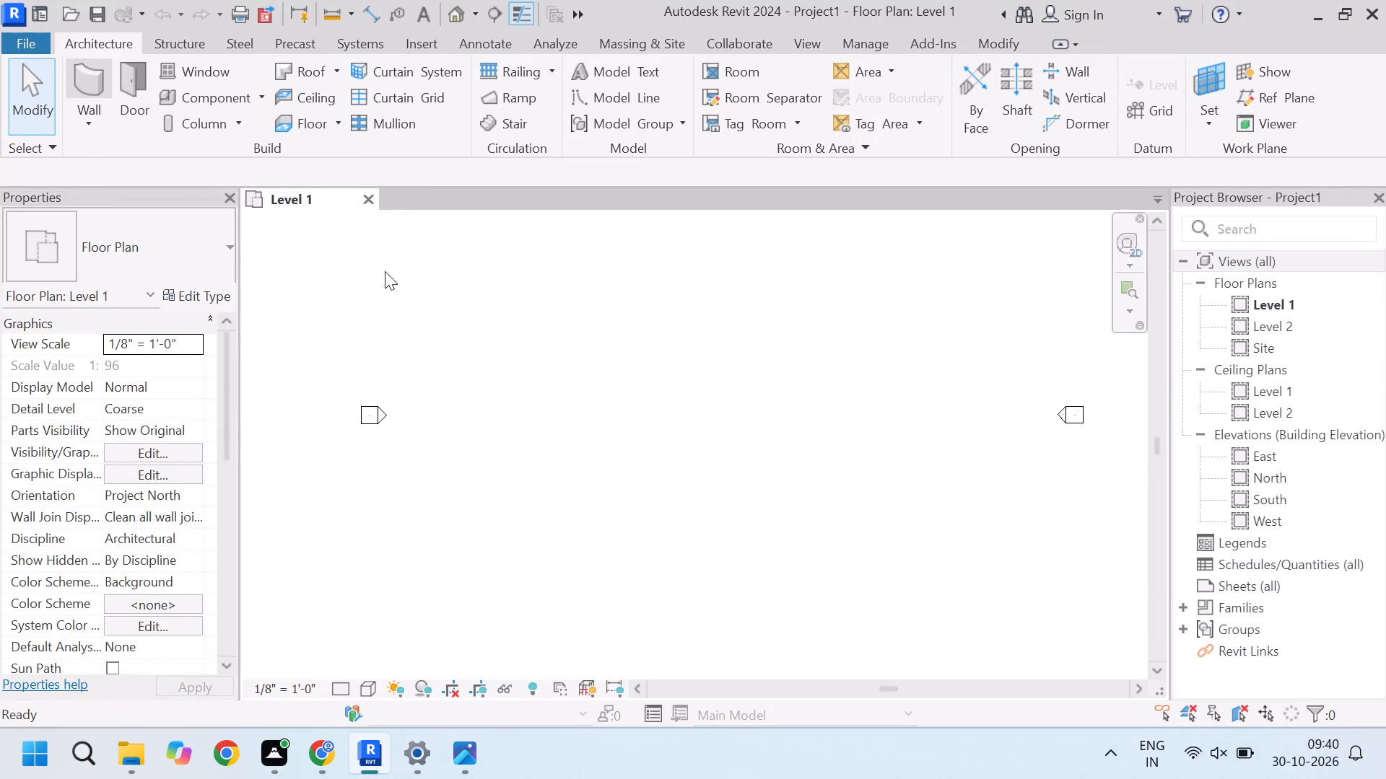
scroll(693, 407, up, 5)
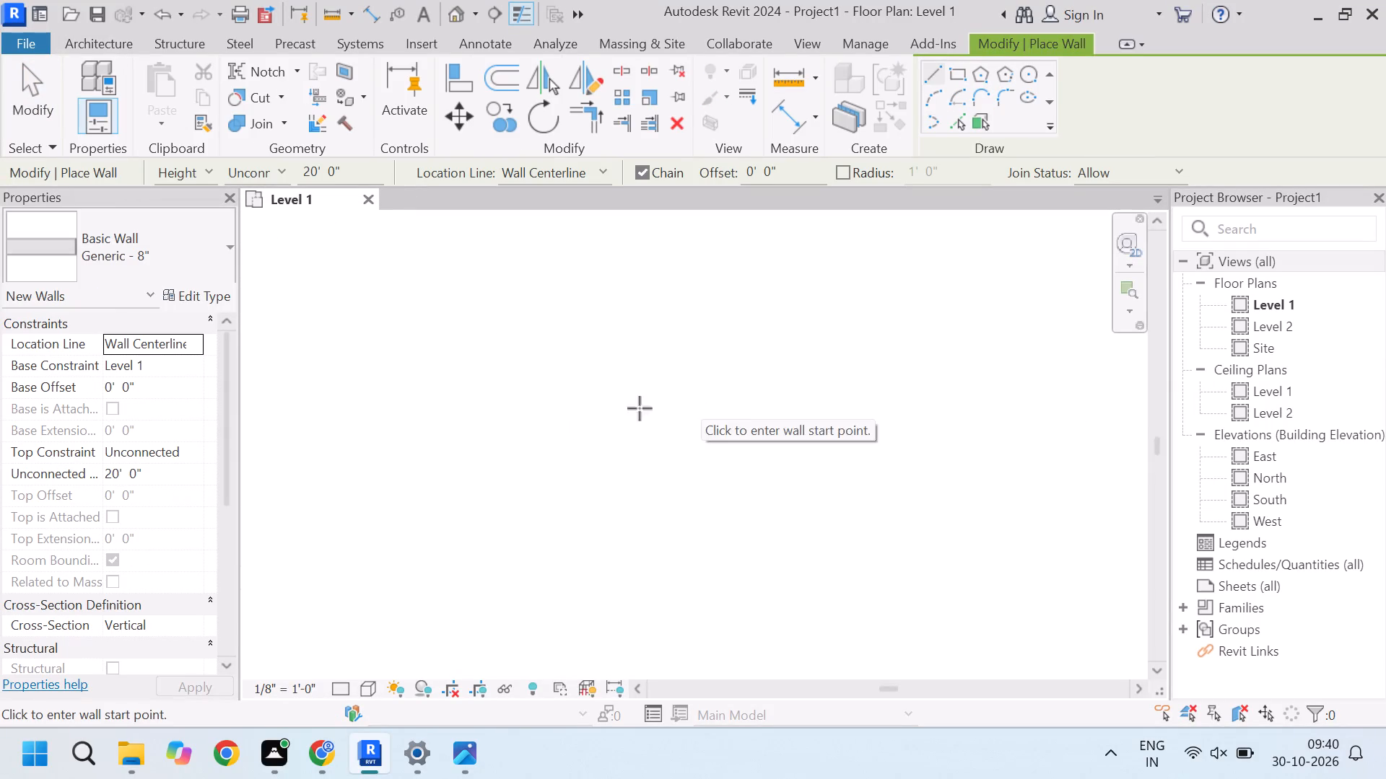
scroll(617, 408, down, 10)
scroll(609, 391, up, 4)
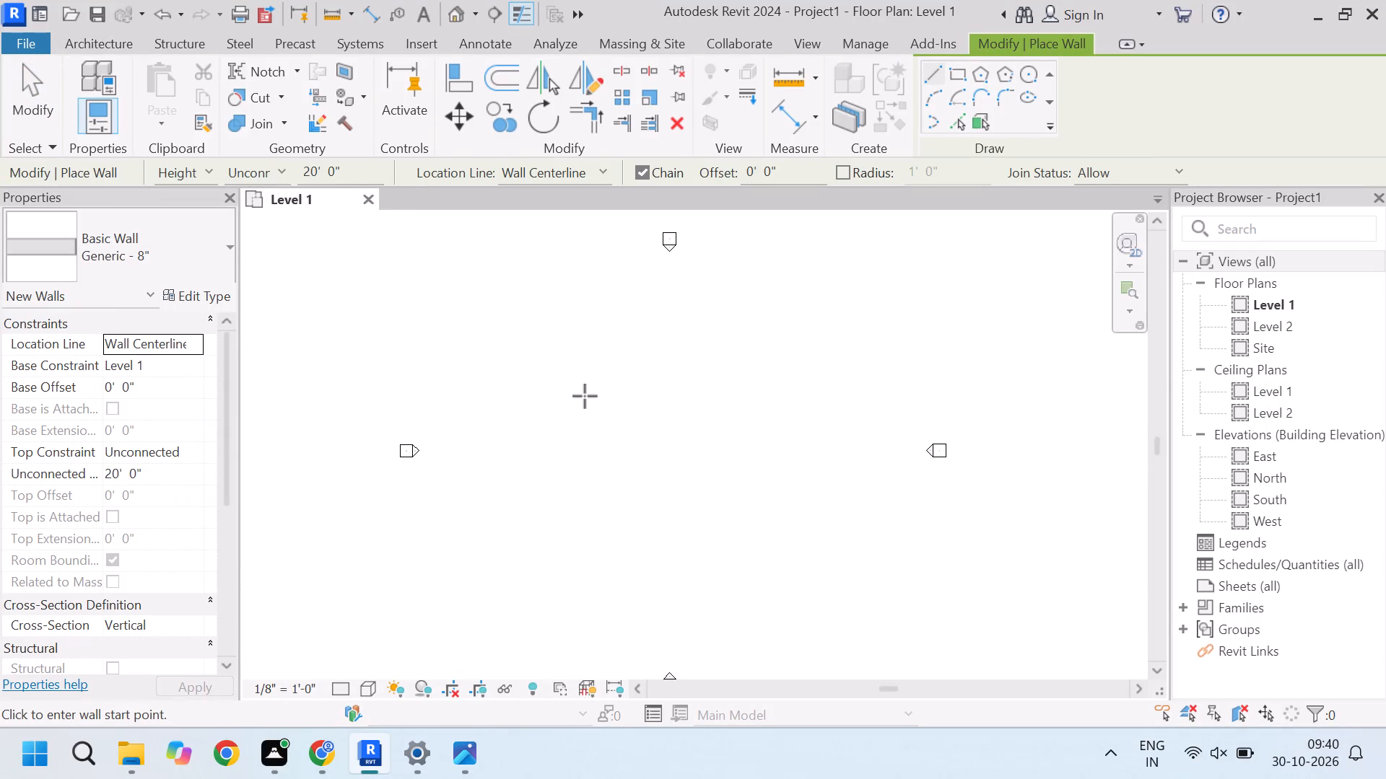
click(196, 296)
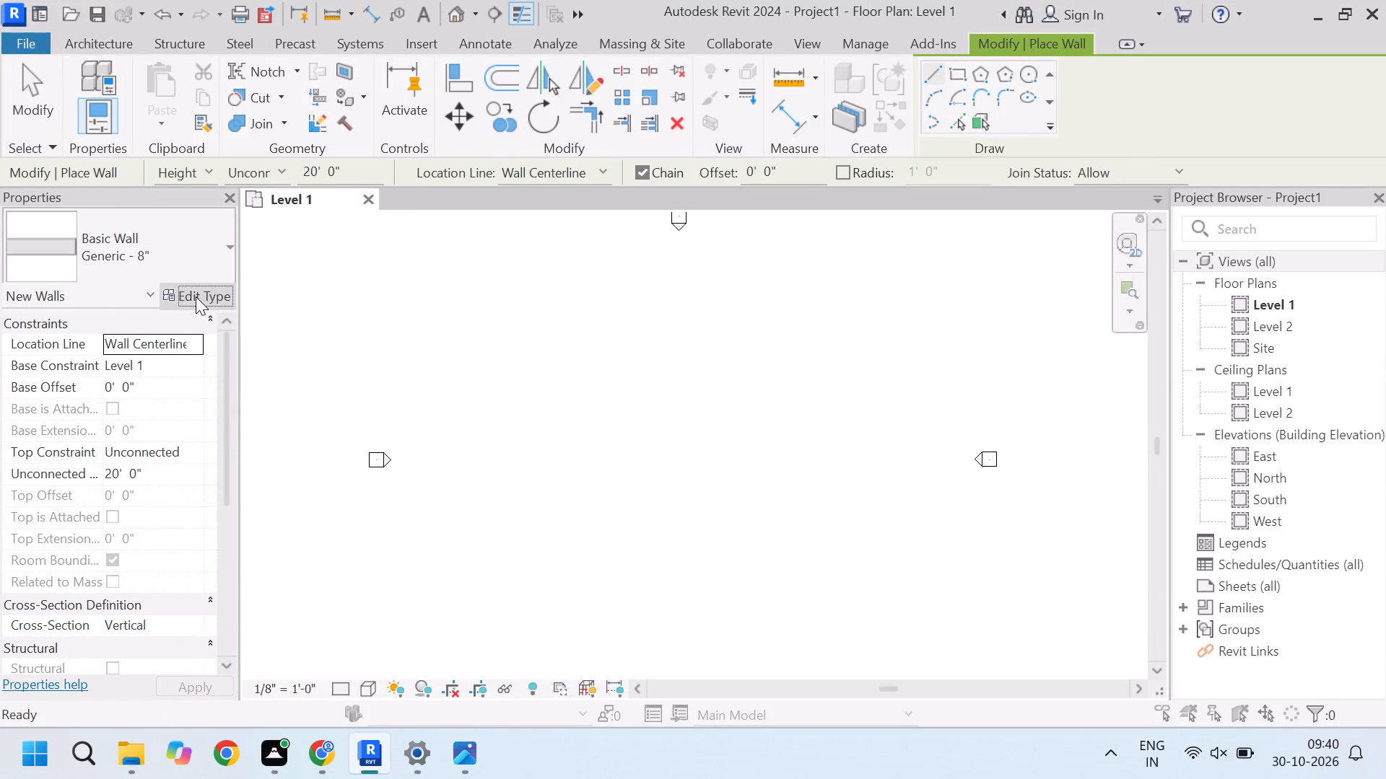
click(869, 127)
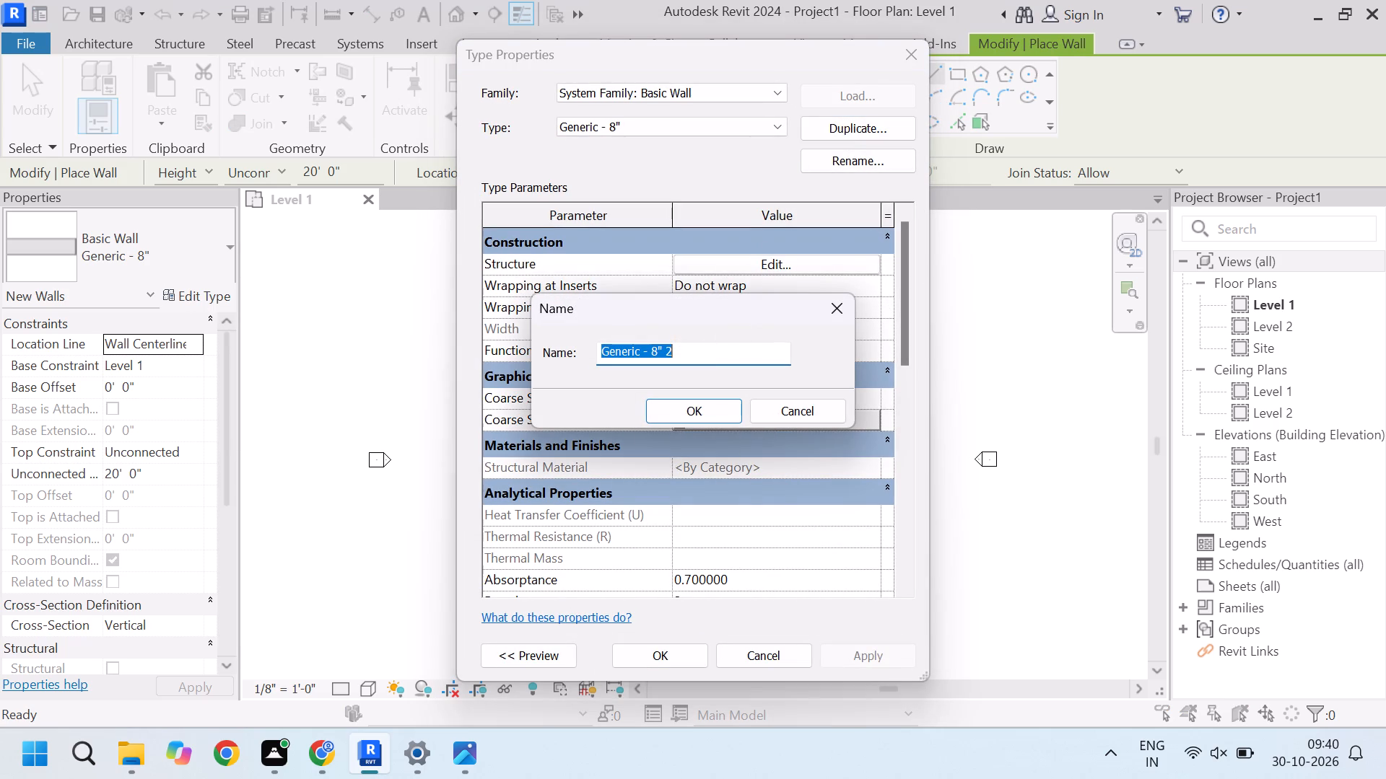
click(674, 351)
key(BackSpace)
key(Left)
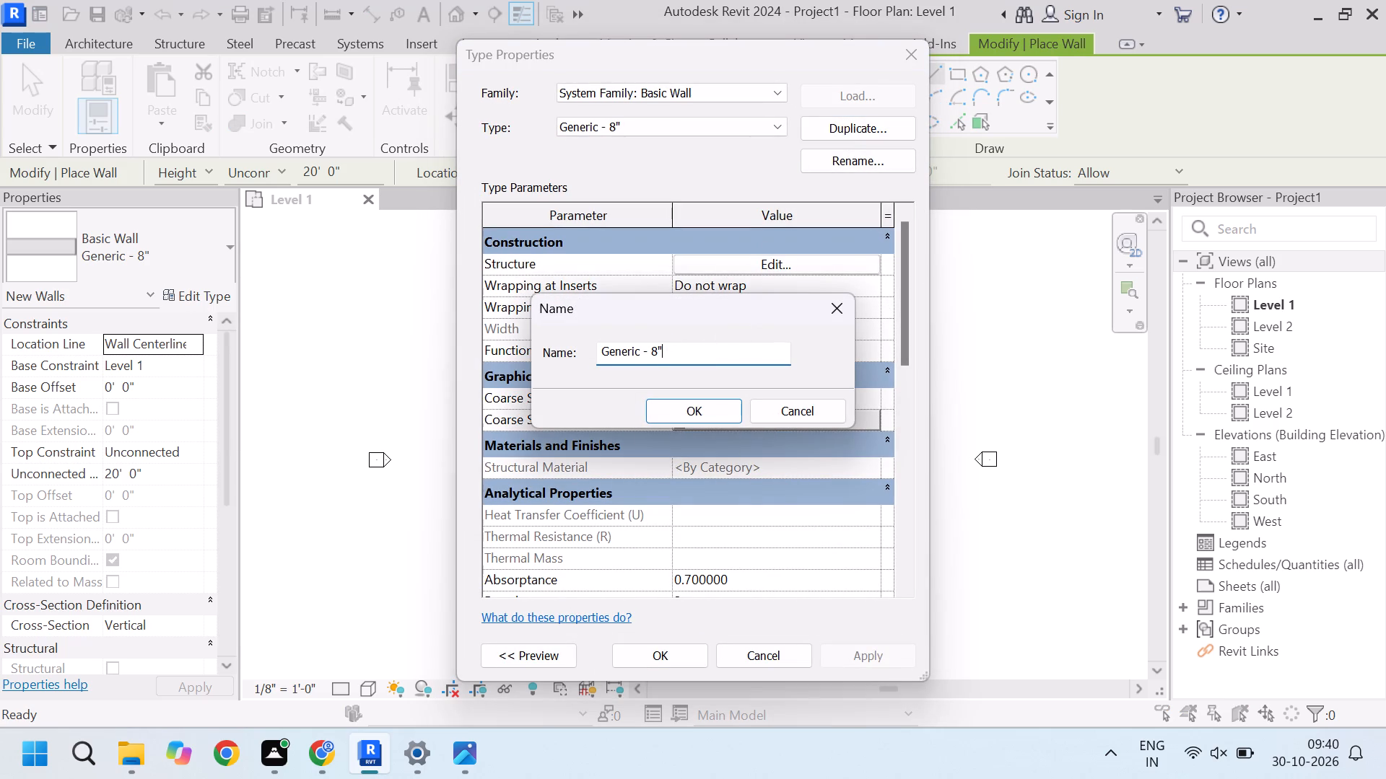
key(Left)
key(BackSpace)
key(9)
click(677, 406)
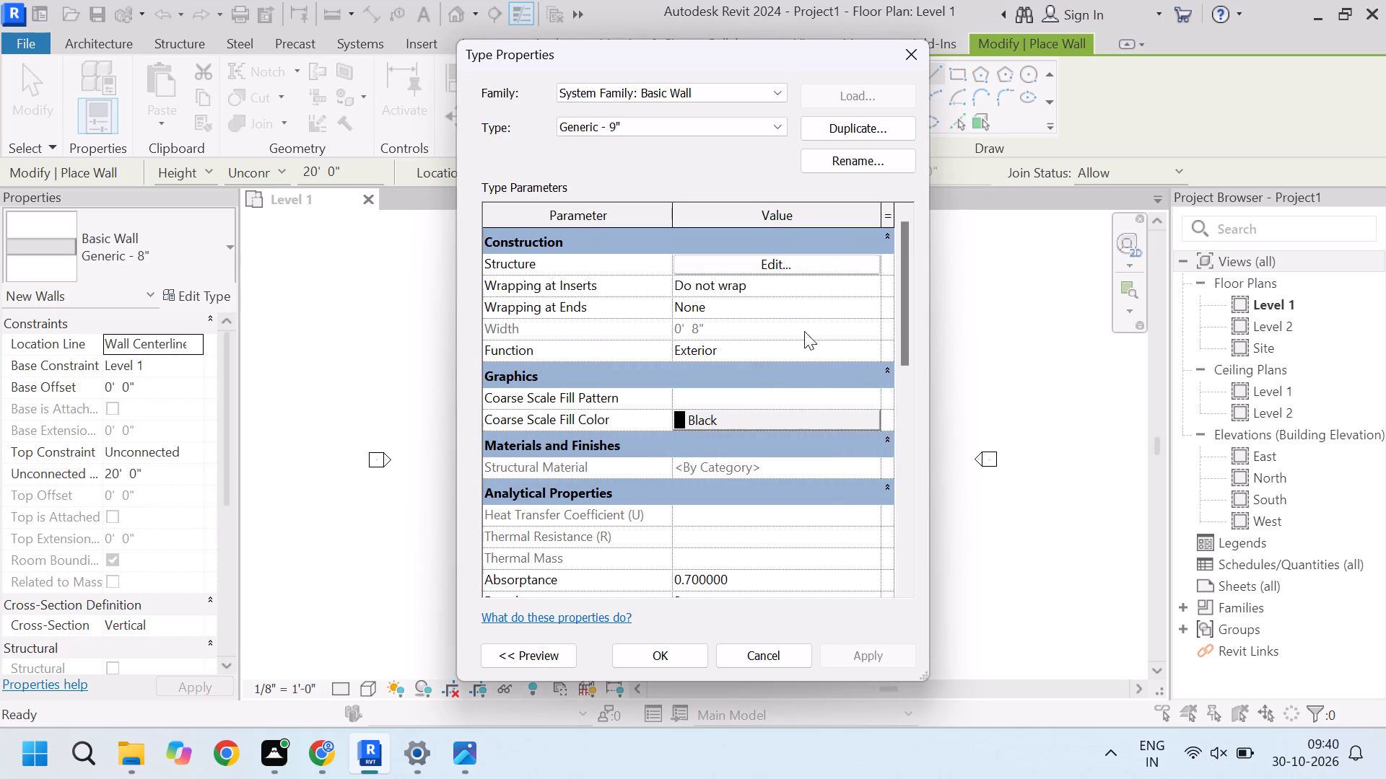
Set the structure layer thickness of the Generic - 9" wall type to 9" and apply the type changes.
click(793, 268)
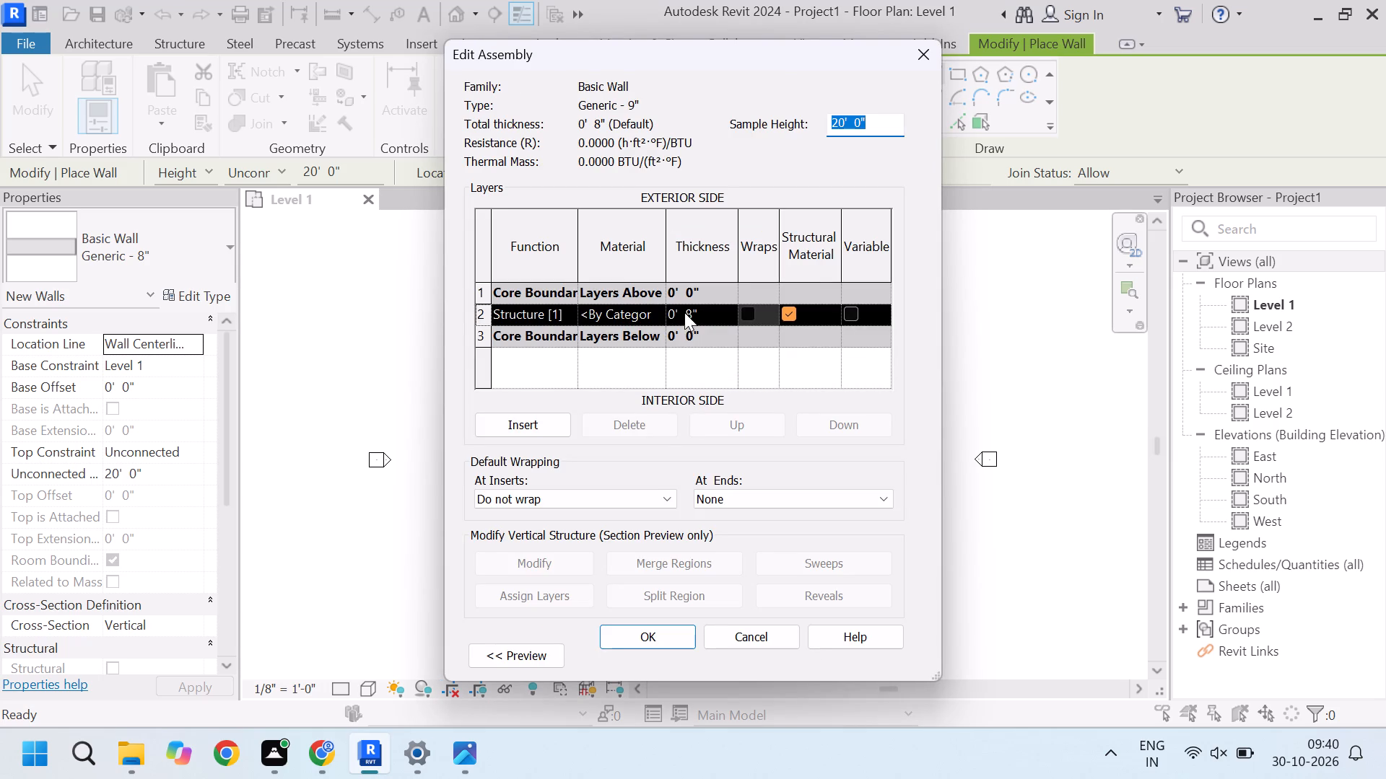
click(692, 308)
key(BackSpace)
key(9)
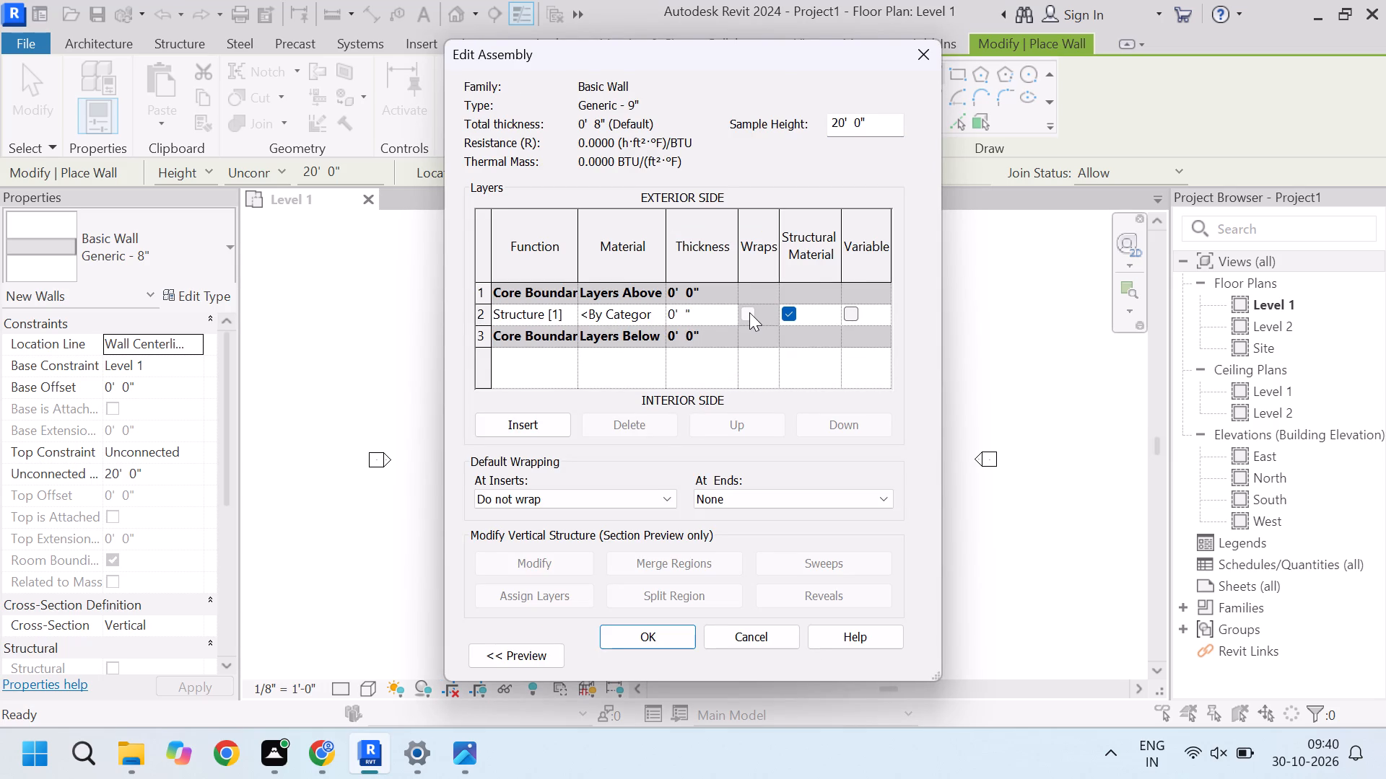
click(663, 637)
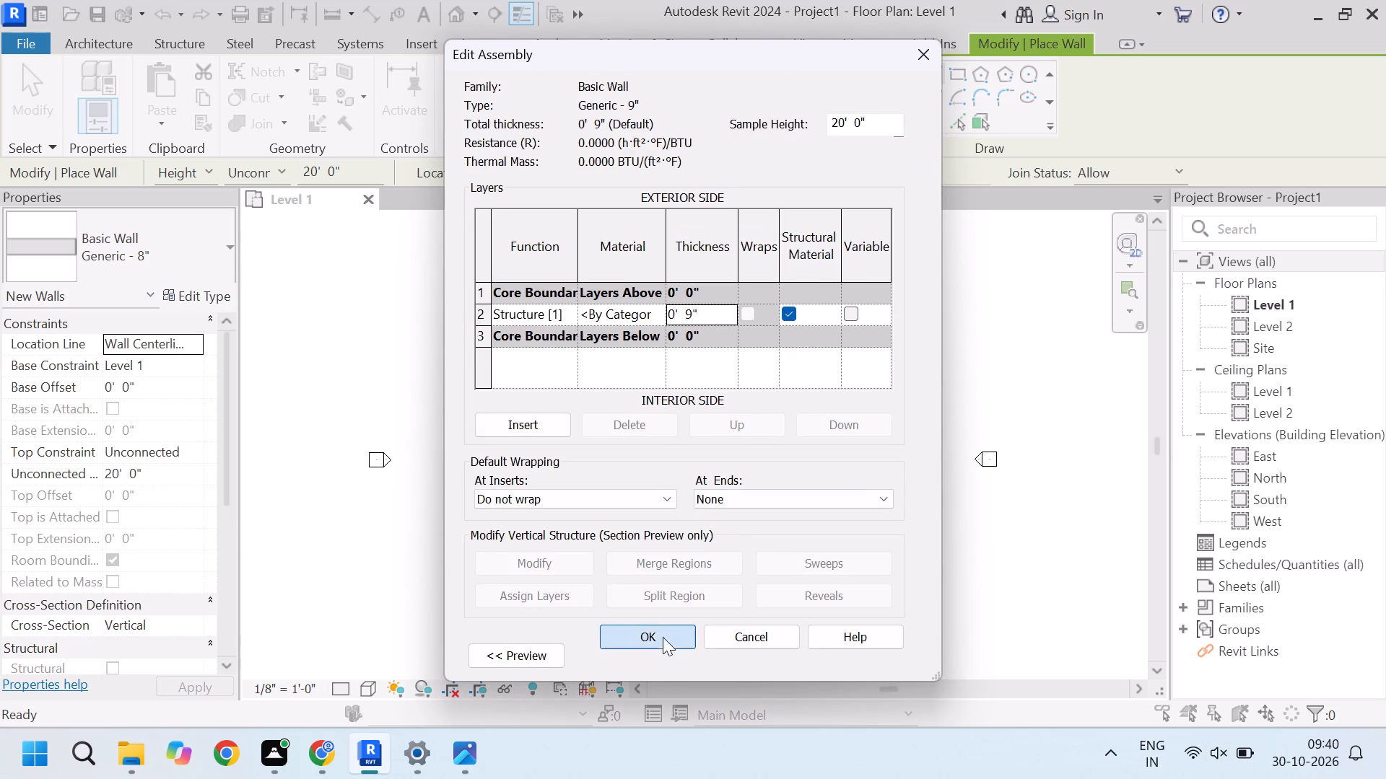
click(845, 660)
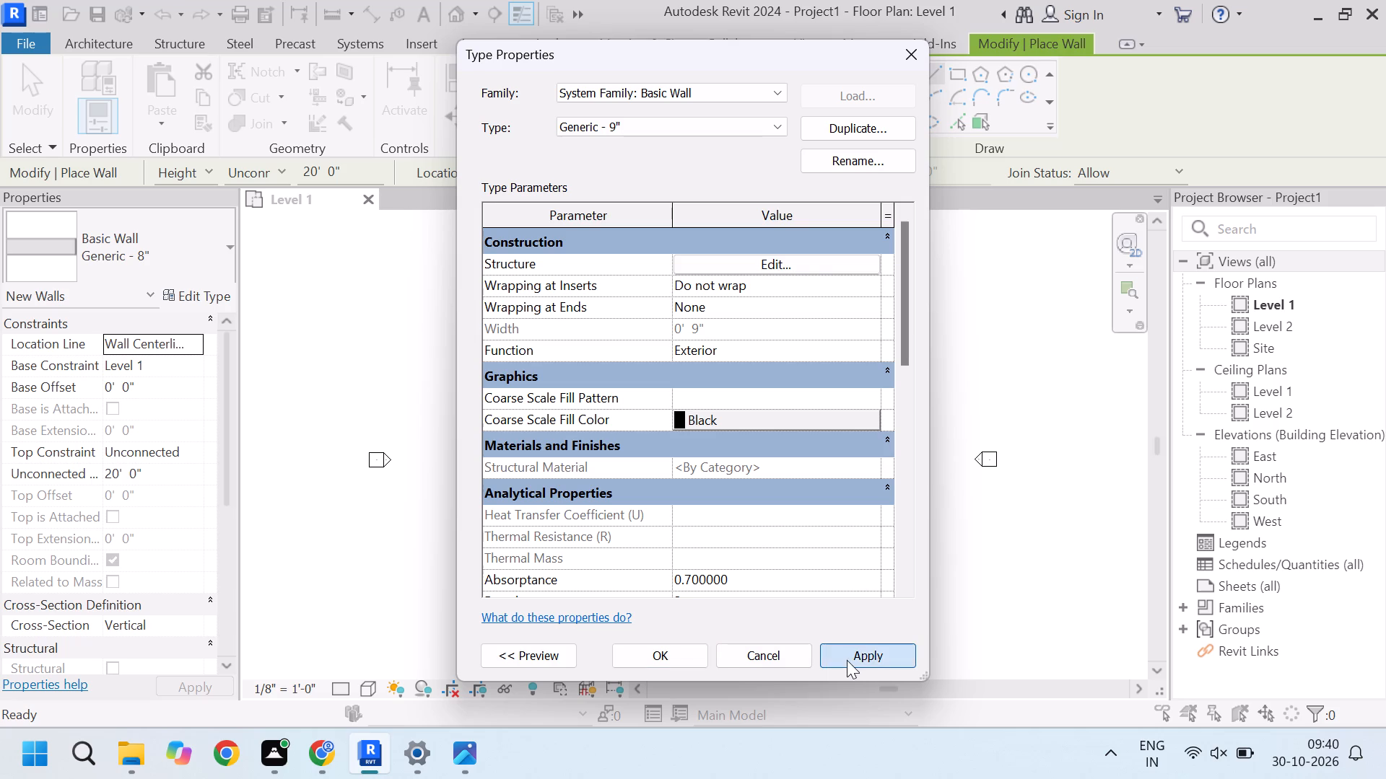
click(671, 653)
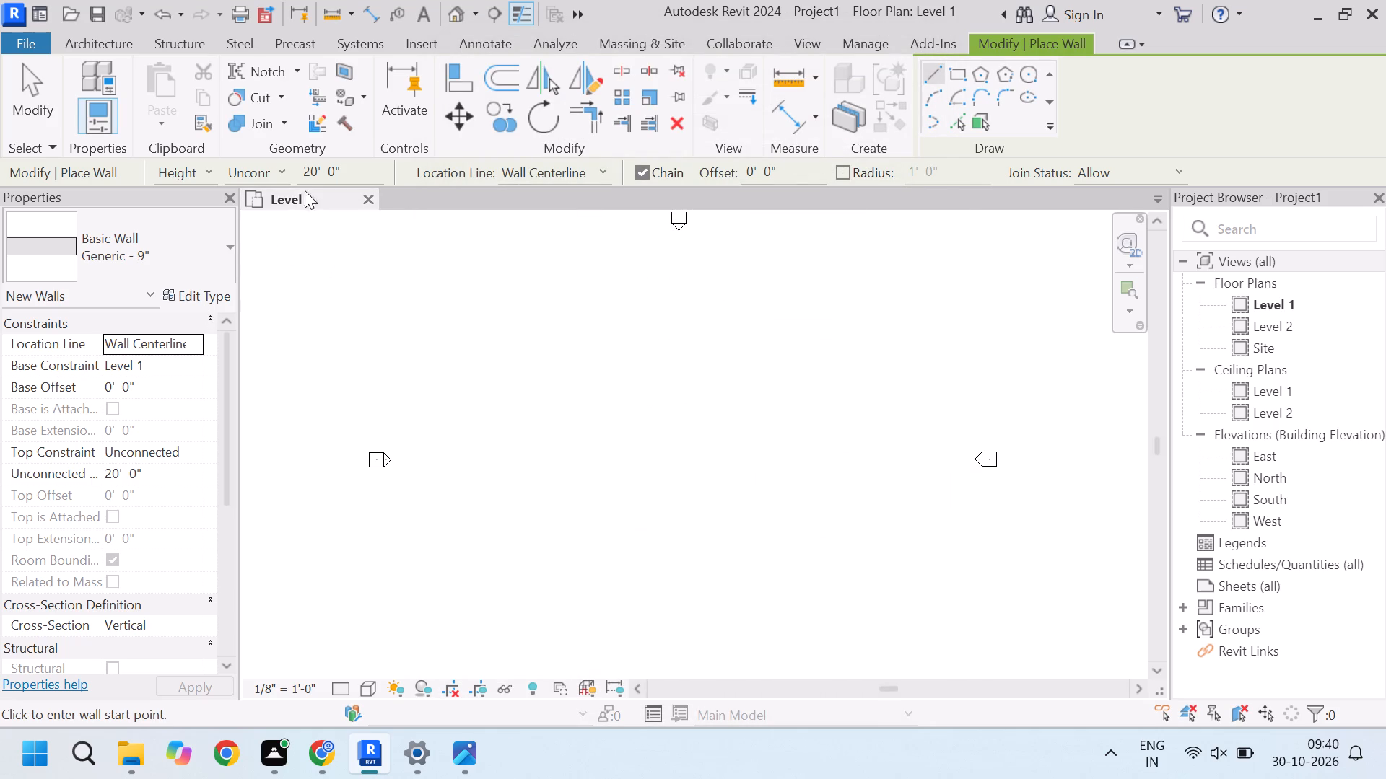
Set the wall height to Level 2 and draw a 30' horizontal wall eastward as the building's north side.
click(275, 167)
click(261, 212)
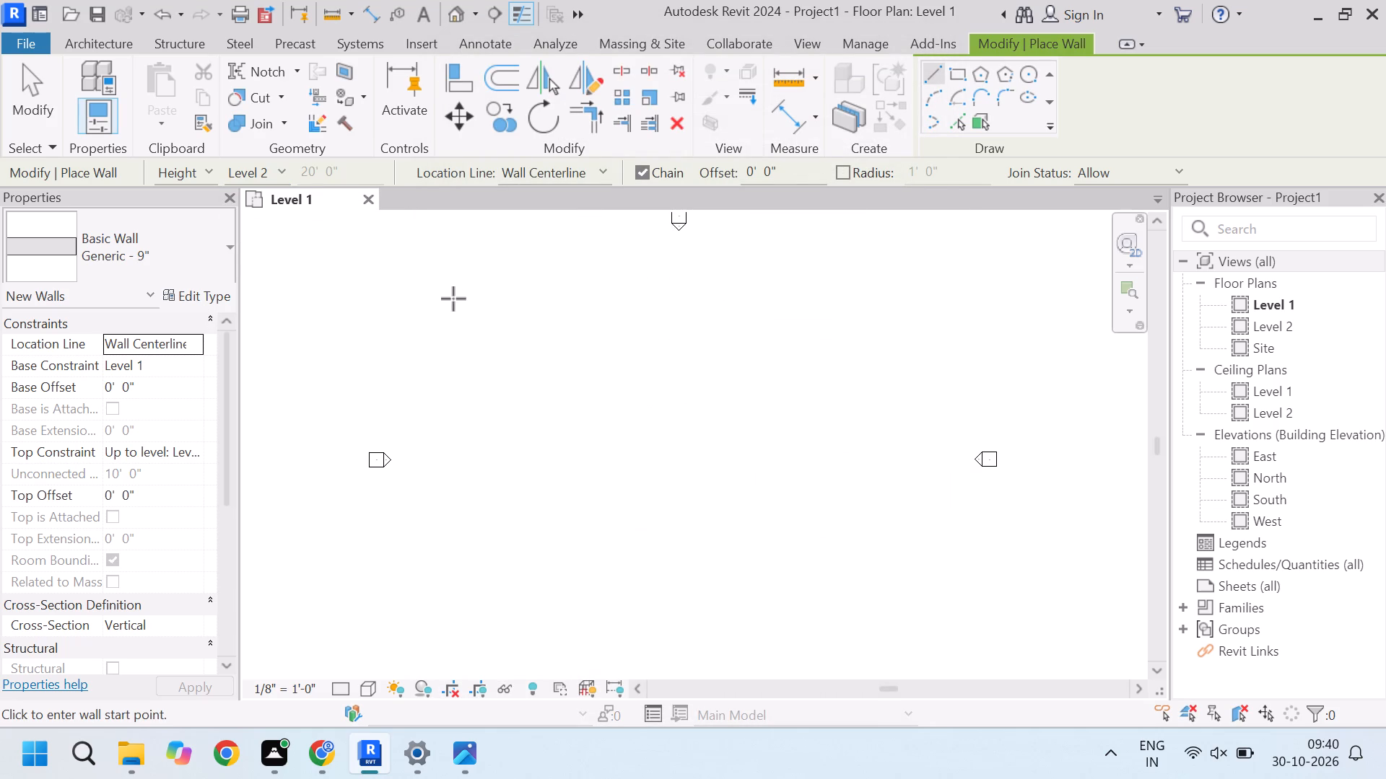
scroll(558, 394, up, 3)
scroll(580, 377, down, 5)
scroll(584, 382, up, 4)
scroll(585, 358, down, 4)
scroll(588, 386, up, 3)
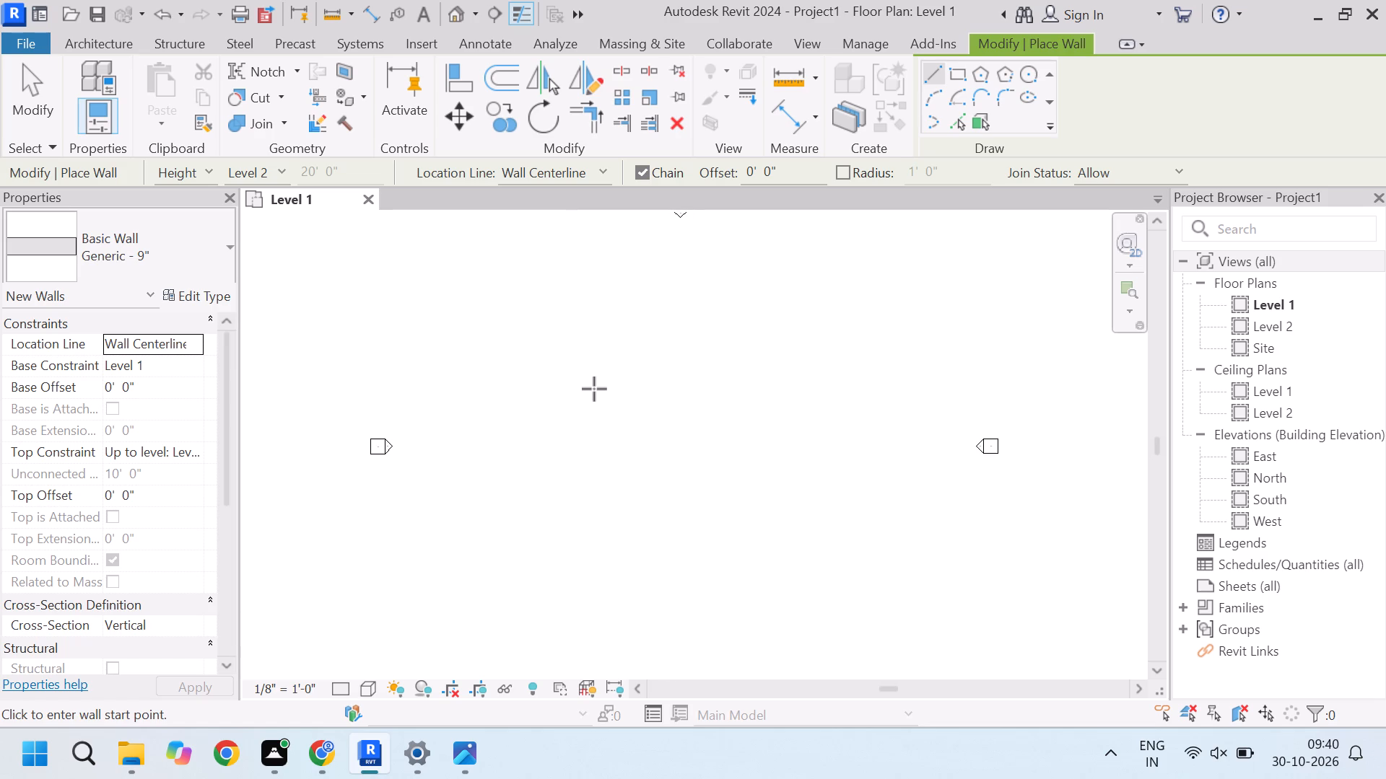
click(594, 389)
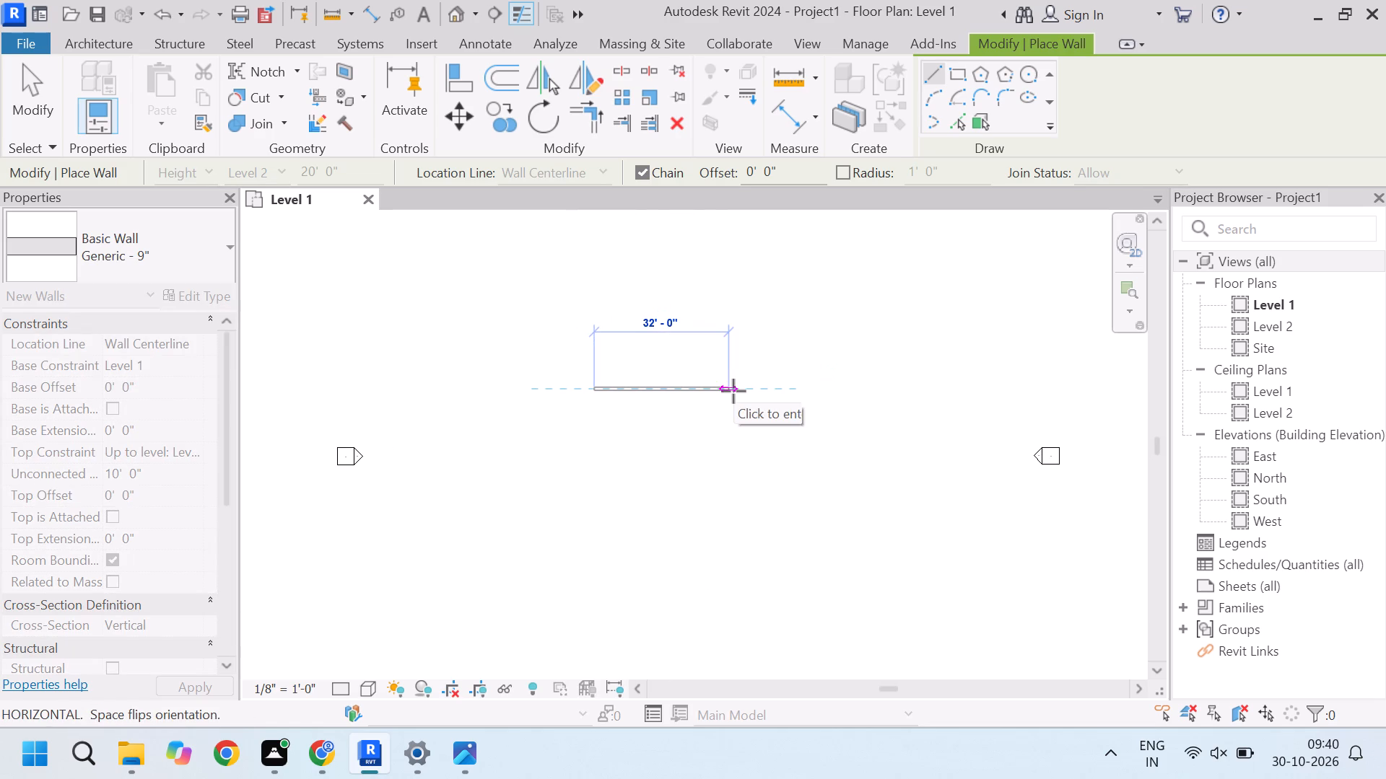
text(30)
key(apostrophe)
key(Return)
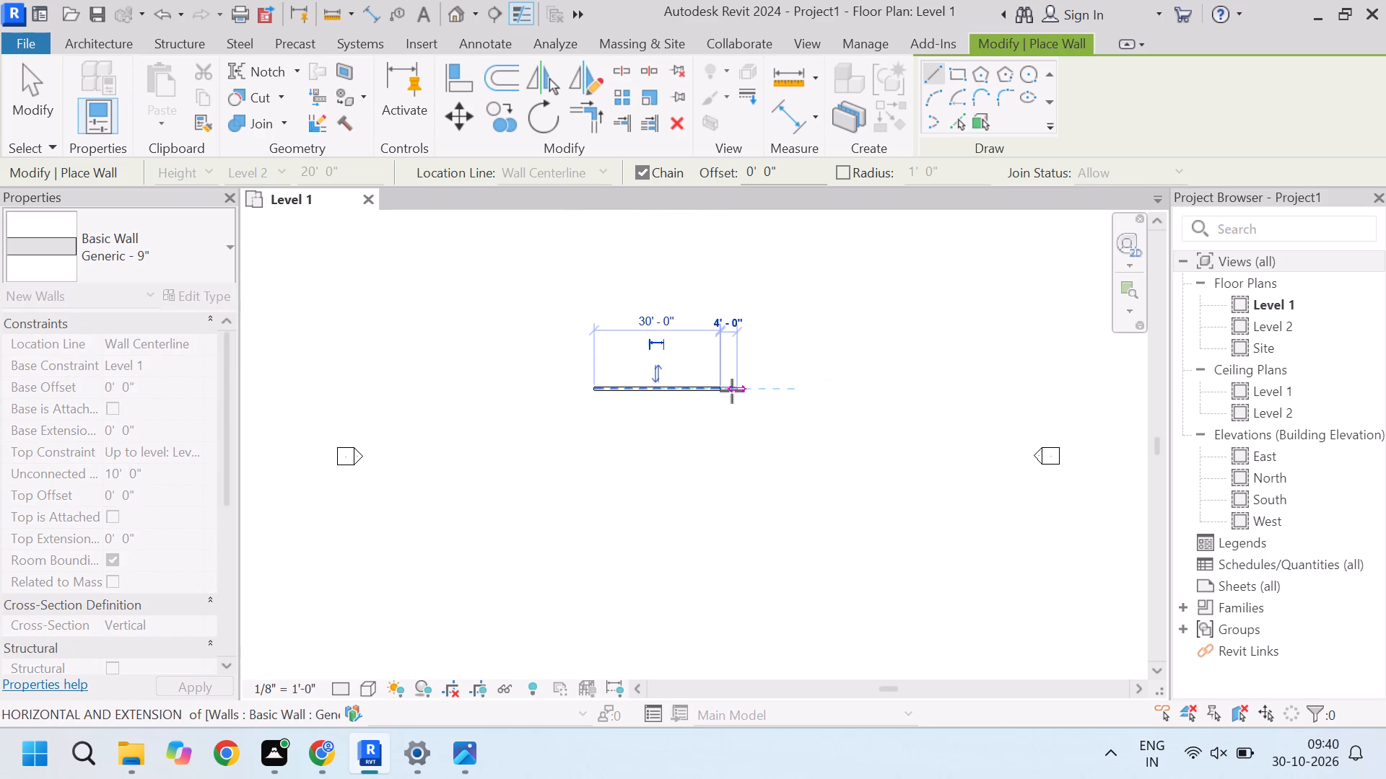
Draw a 40' wall straight down from the east end of the north wall.
scroll(709, 428, down, 3)
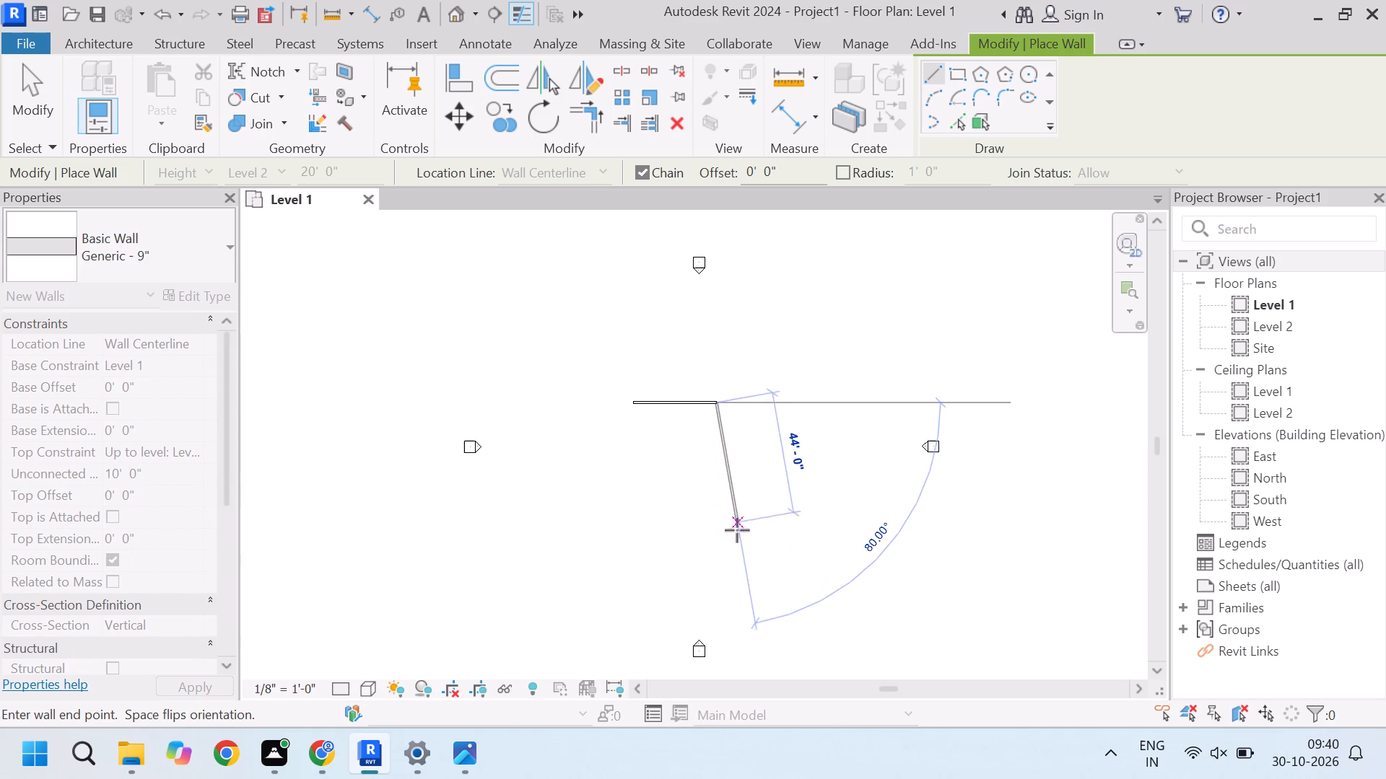
scroll(727, 532, up, 7)
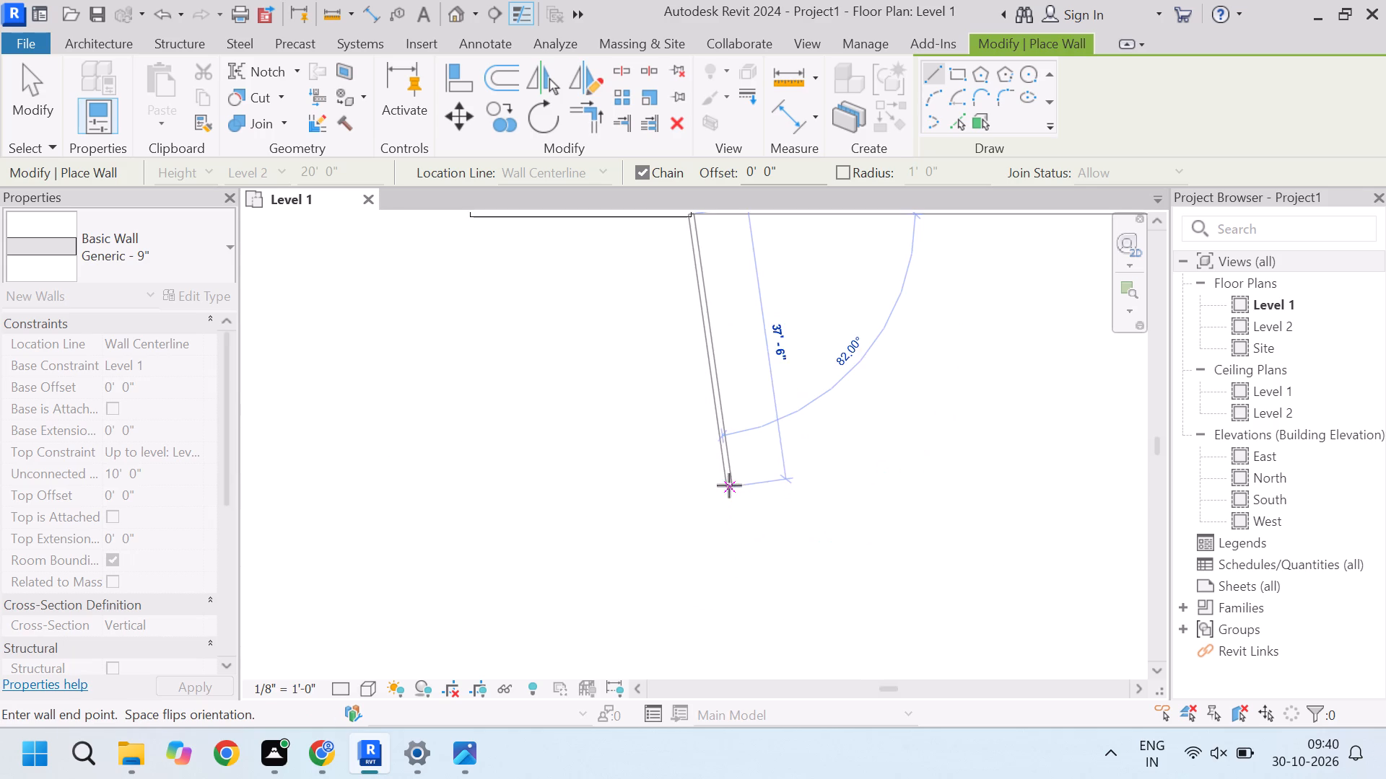
scroll(715, 467, down, 3)
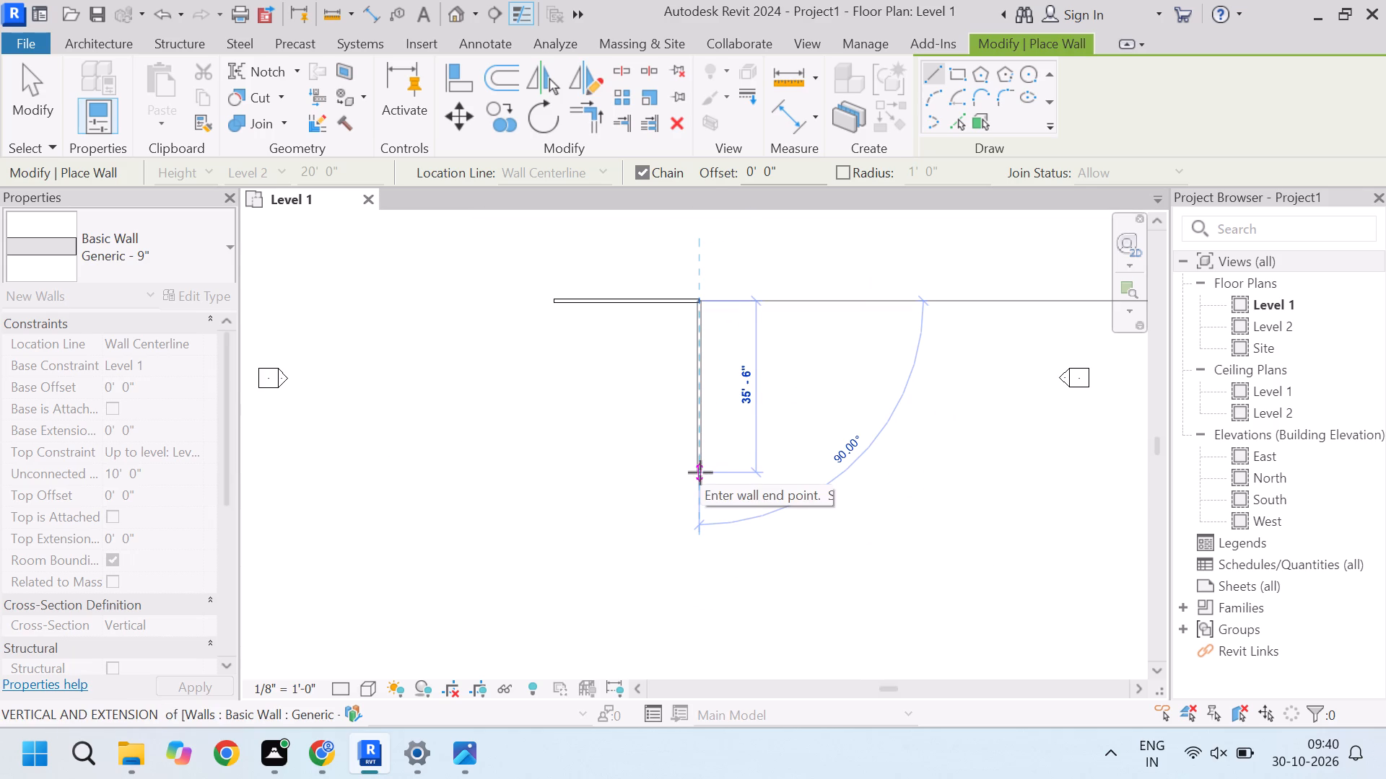
key(4)
text(0')
key(Return)
Close the rectangle with a 30' south wall and a west wall ending at the north wall's start, and finish the Wall tool.
scroll(602, 488, up, 4)
scroll(547, 508, down, 2)
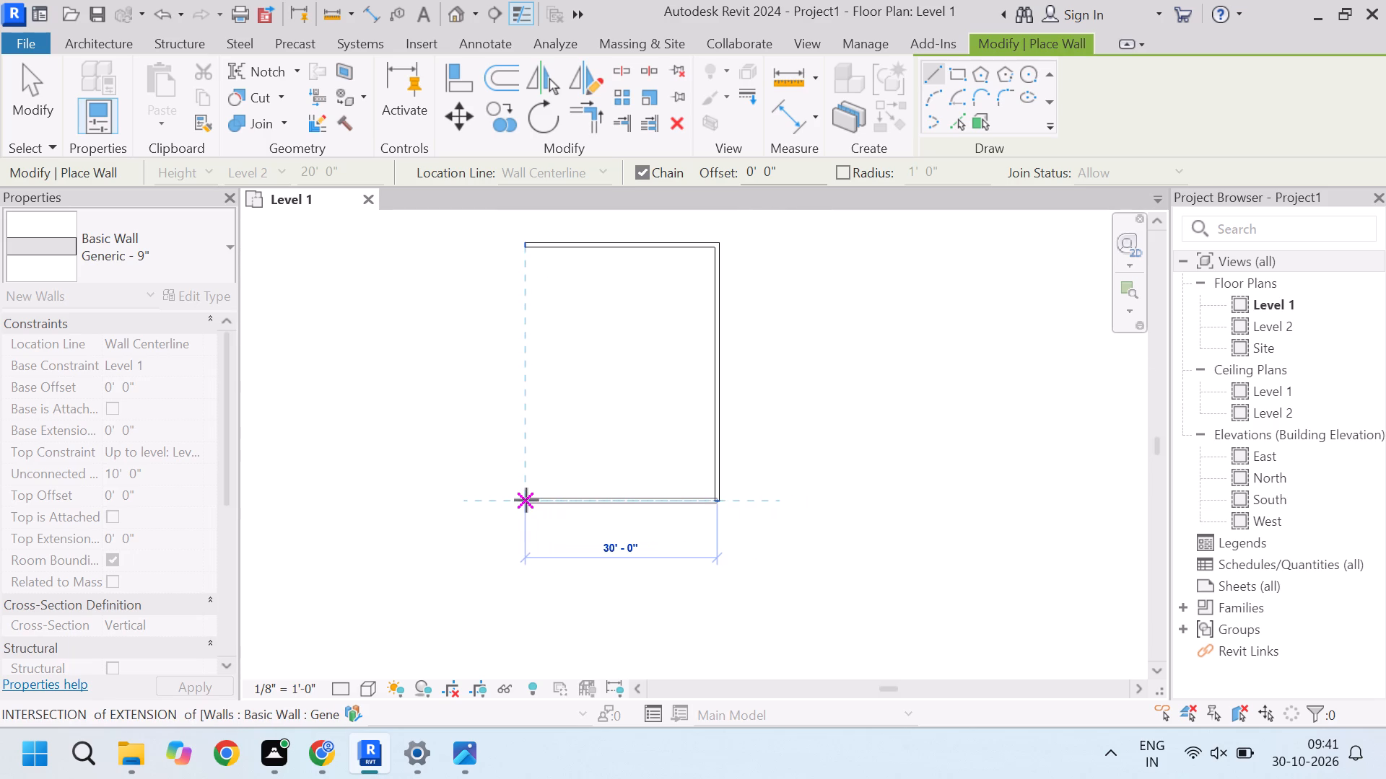
click(523, 500)
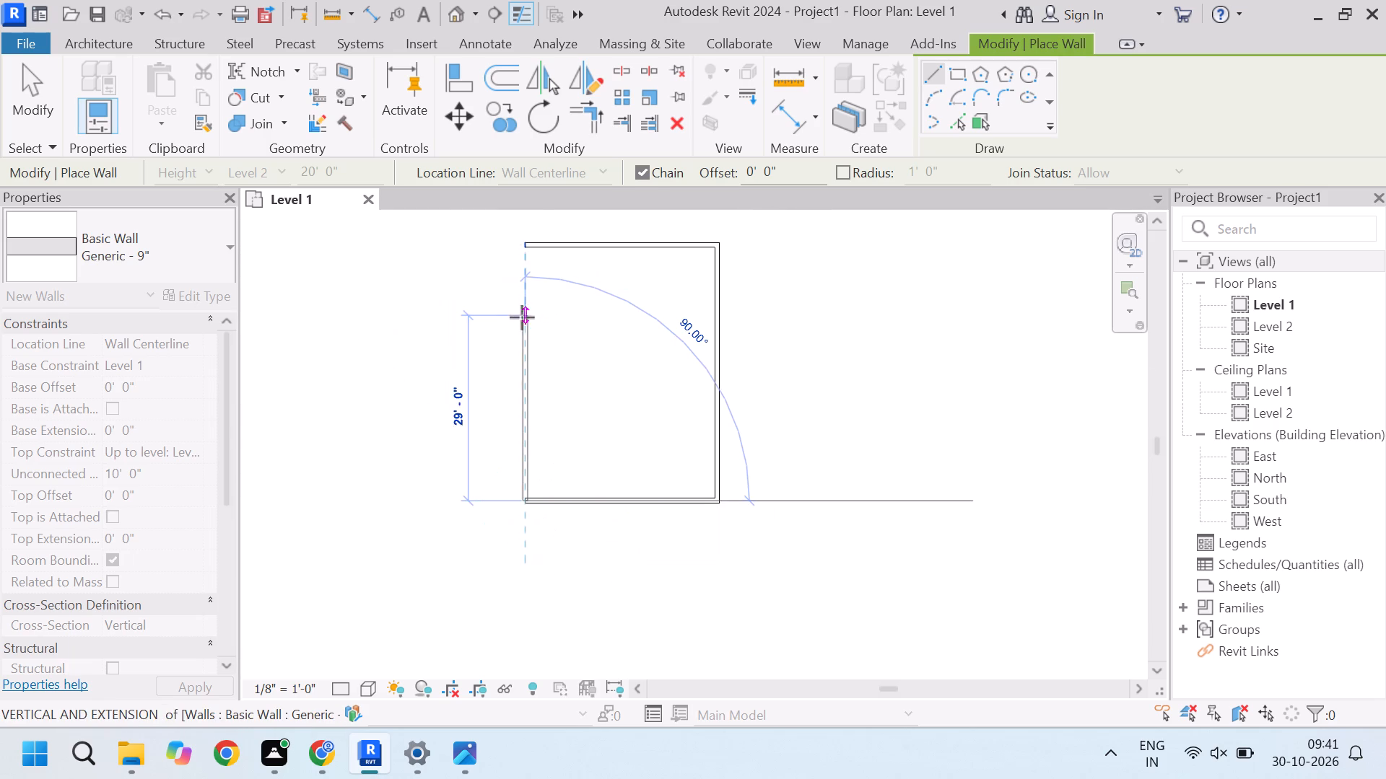
scroll(520, 246, up, 10)
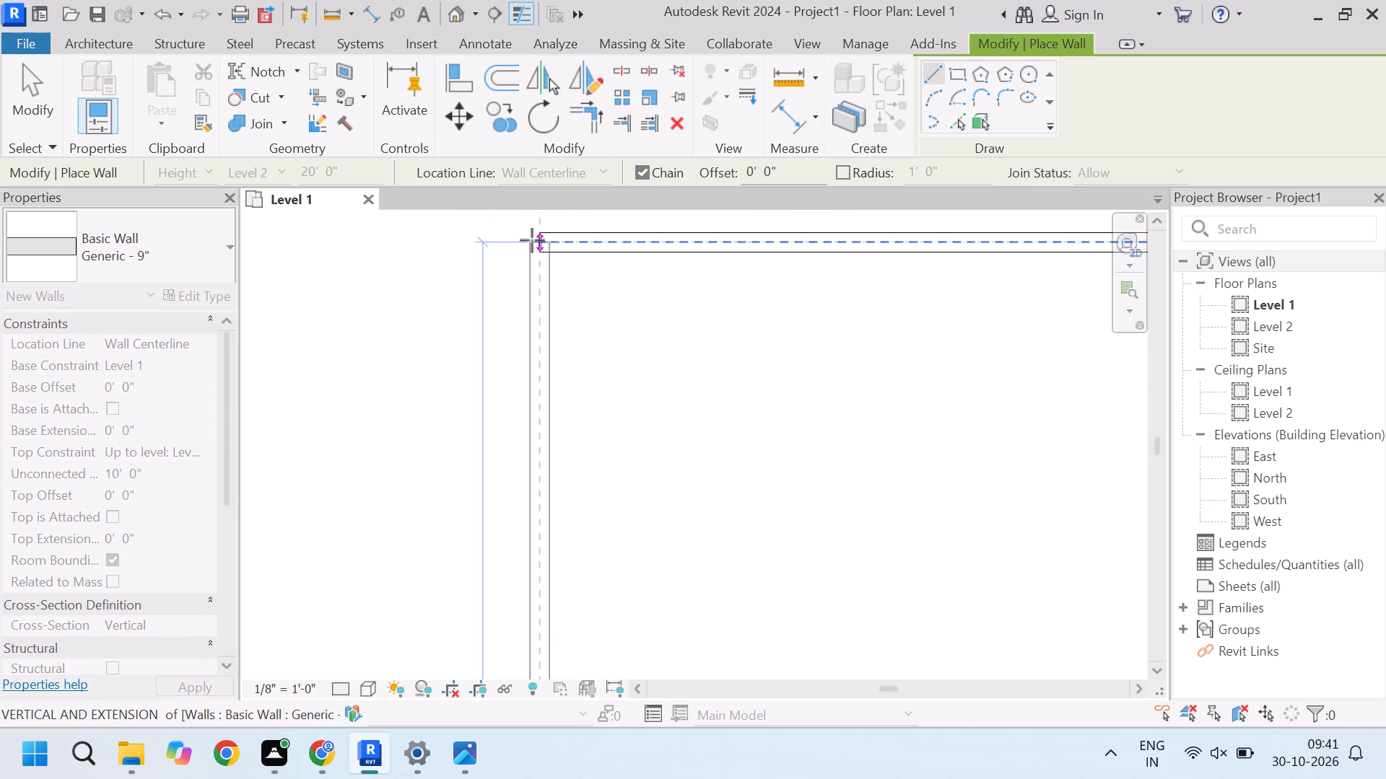
click(533, 239)
scroll(451, 364, down, 12)
key(Escape)
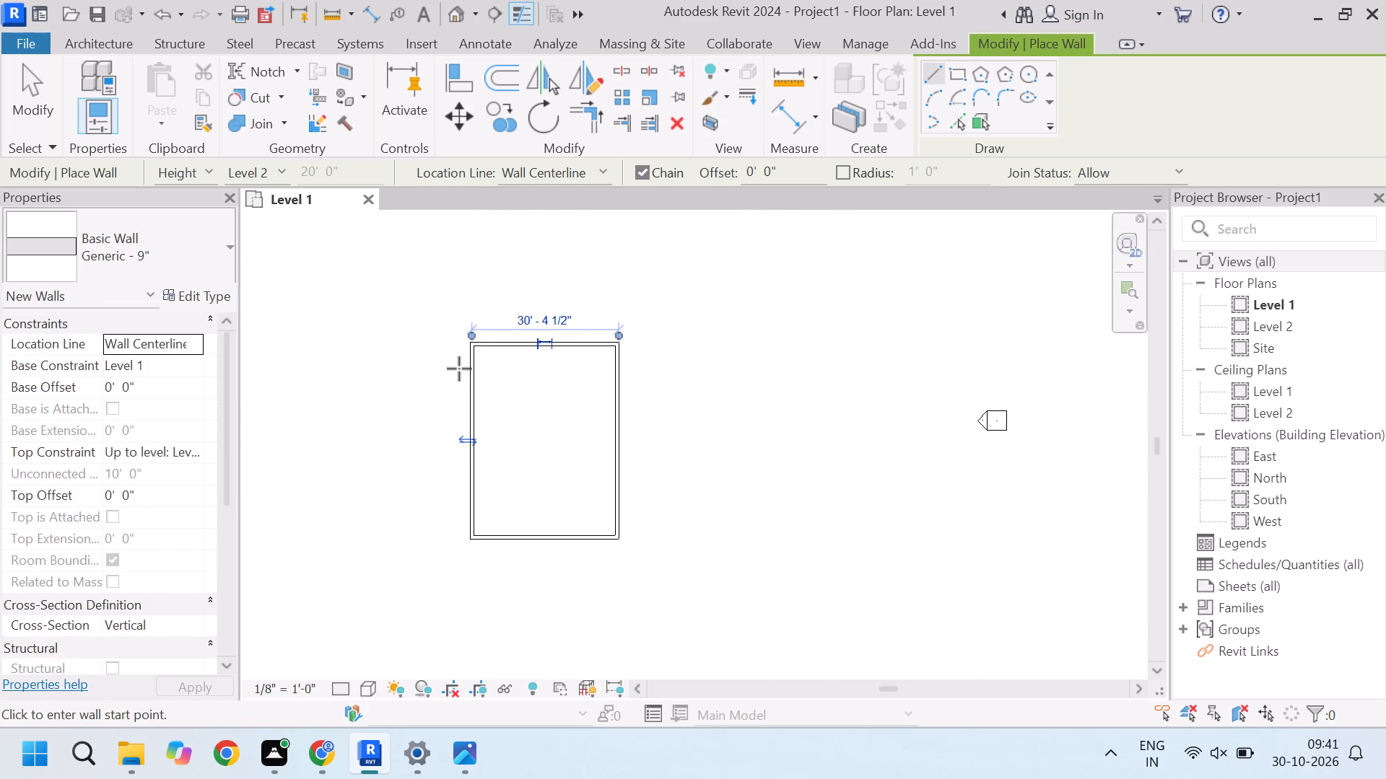
key(Escape)
key(Escape)
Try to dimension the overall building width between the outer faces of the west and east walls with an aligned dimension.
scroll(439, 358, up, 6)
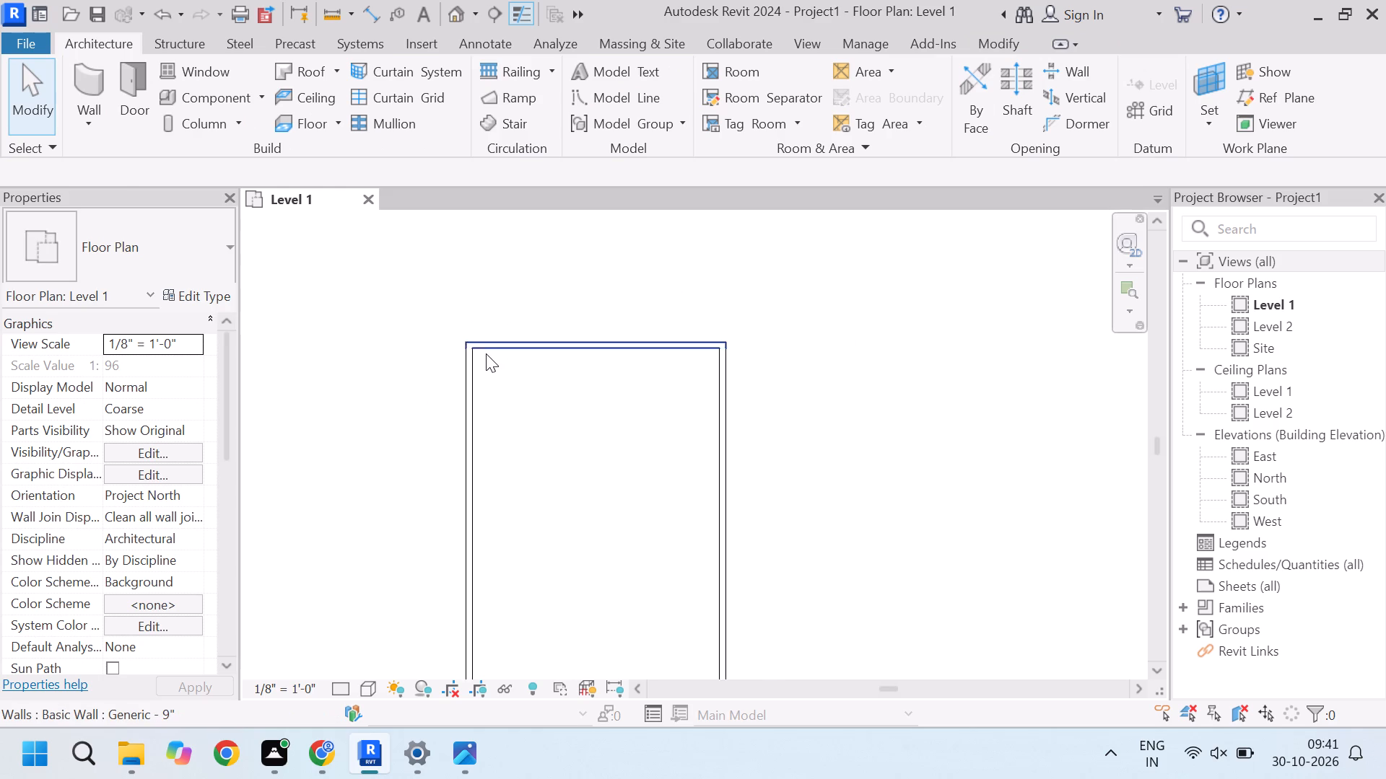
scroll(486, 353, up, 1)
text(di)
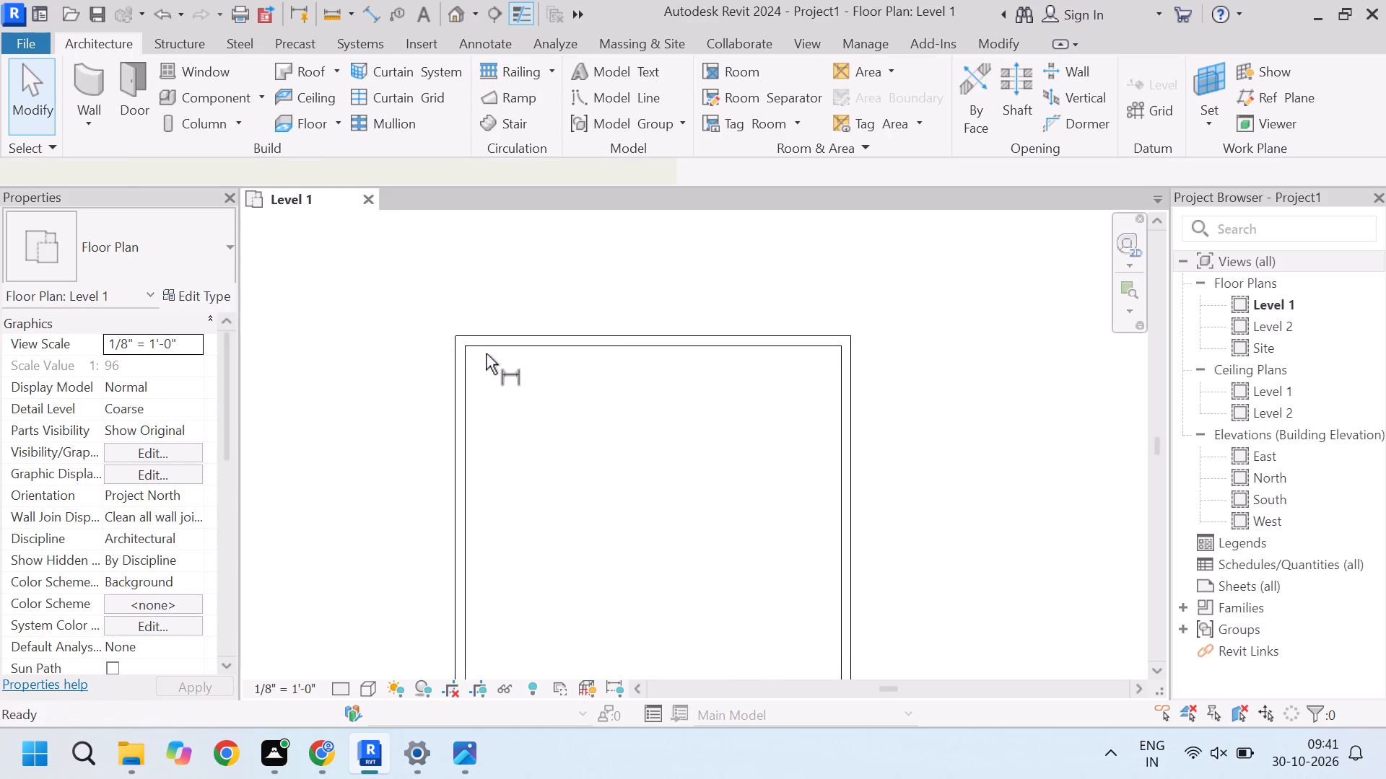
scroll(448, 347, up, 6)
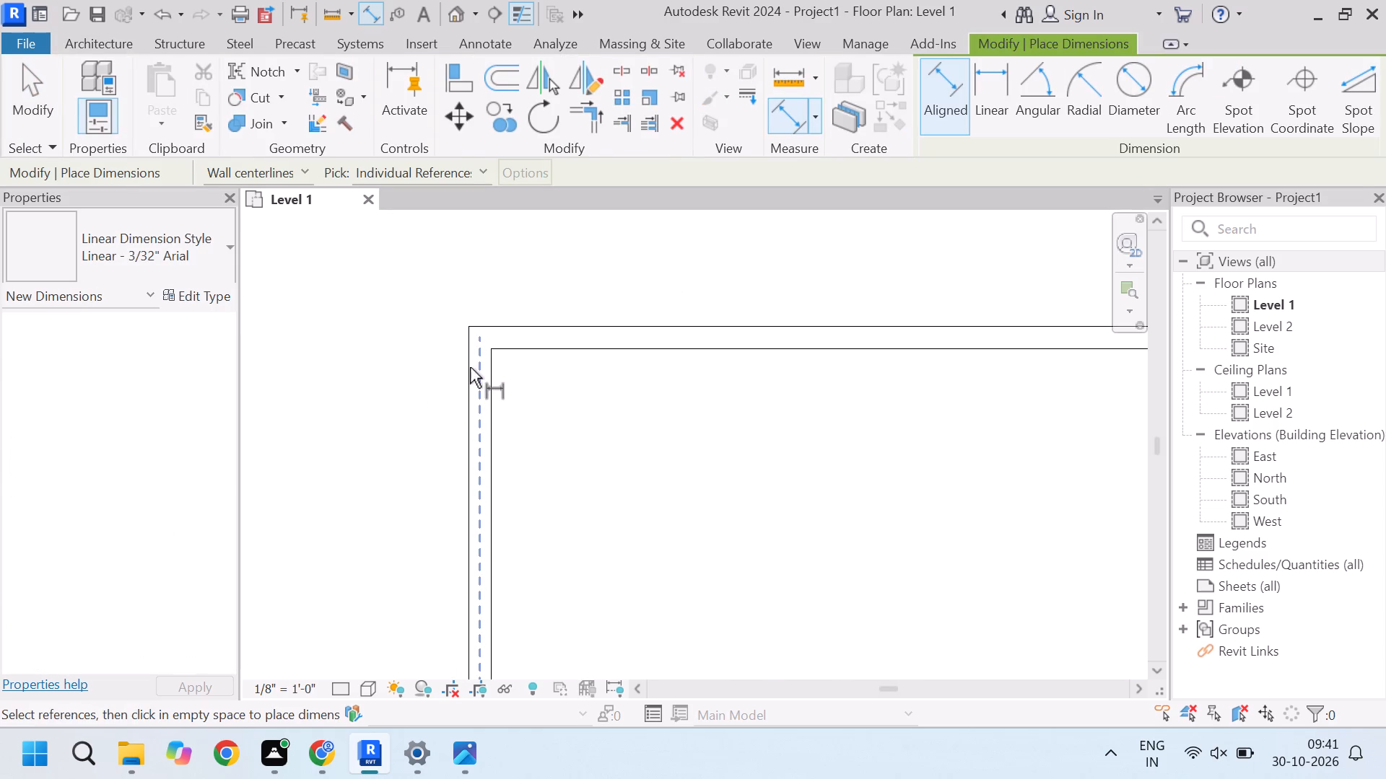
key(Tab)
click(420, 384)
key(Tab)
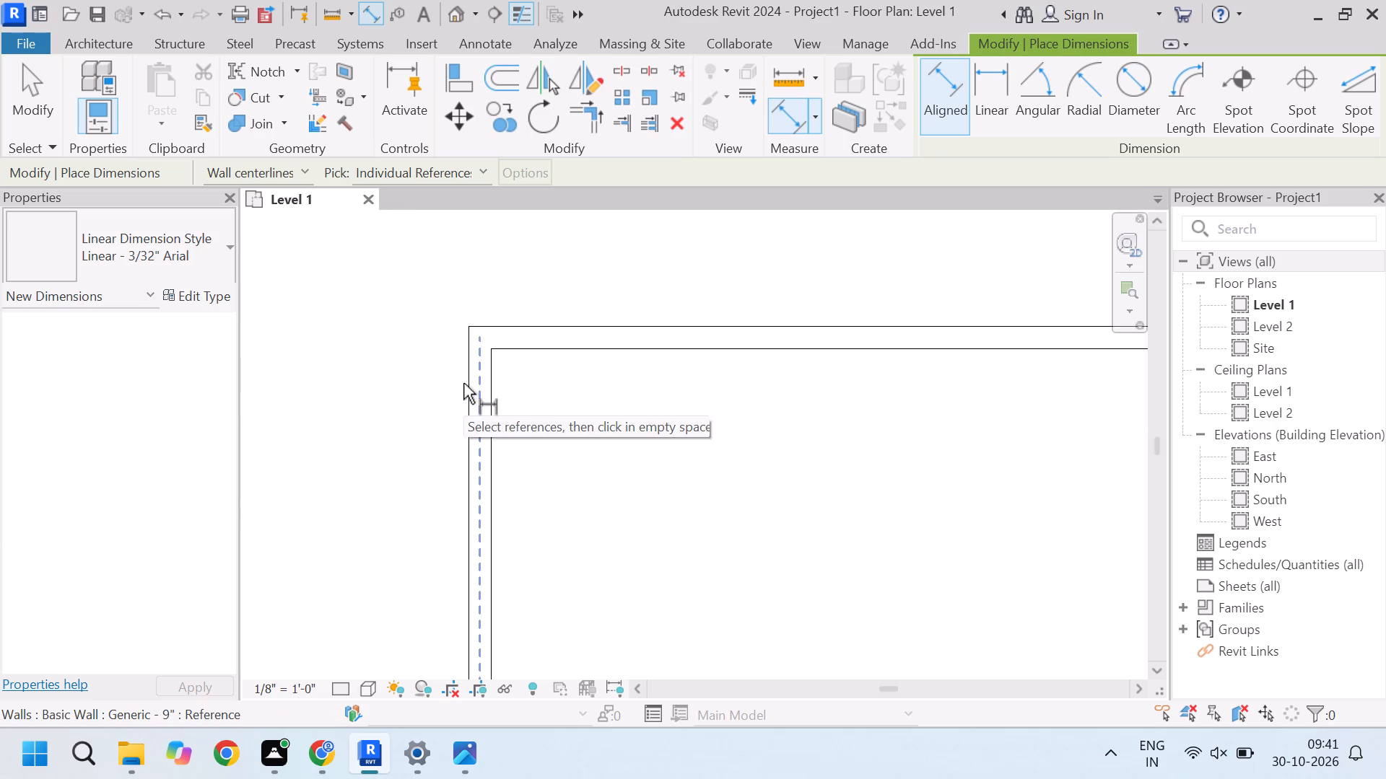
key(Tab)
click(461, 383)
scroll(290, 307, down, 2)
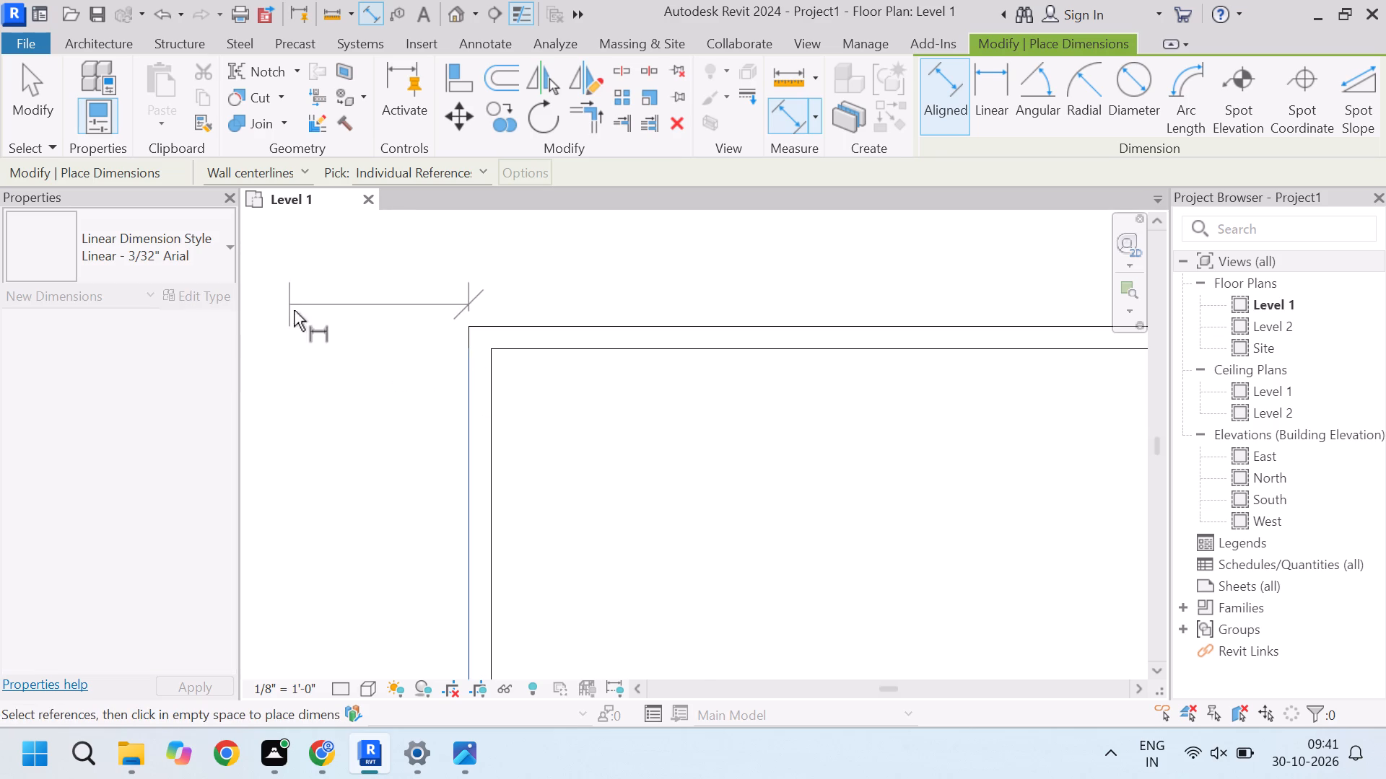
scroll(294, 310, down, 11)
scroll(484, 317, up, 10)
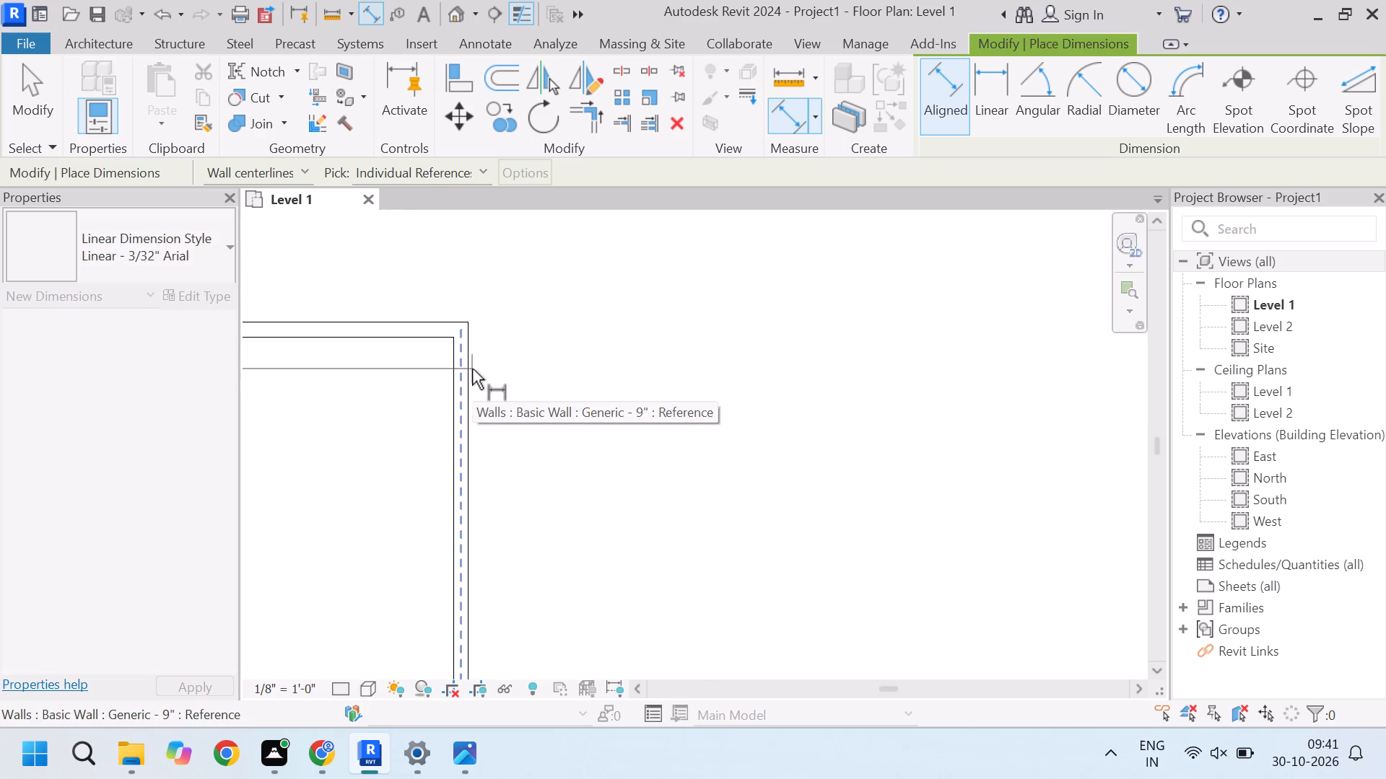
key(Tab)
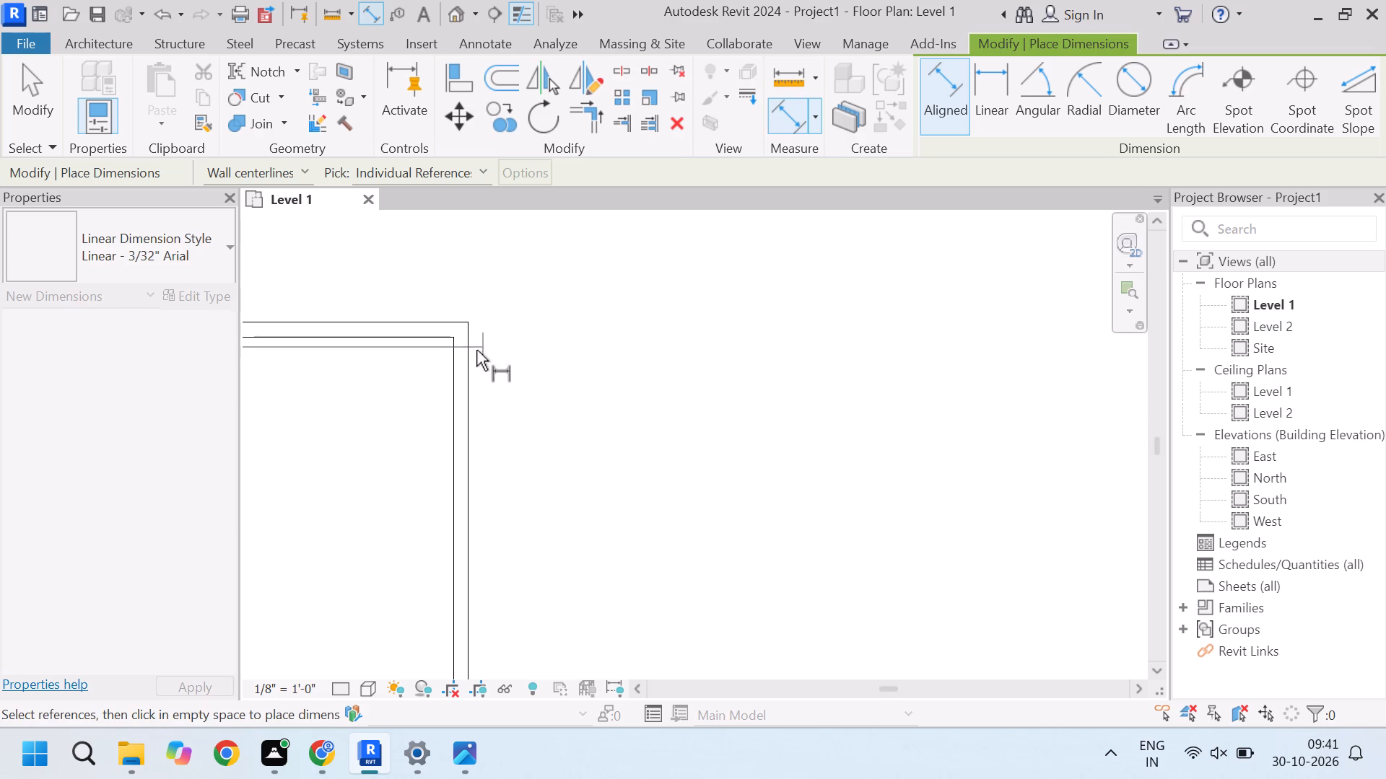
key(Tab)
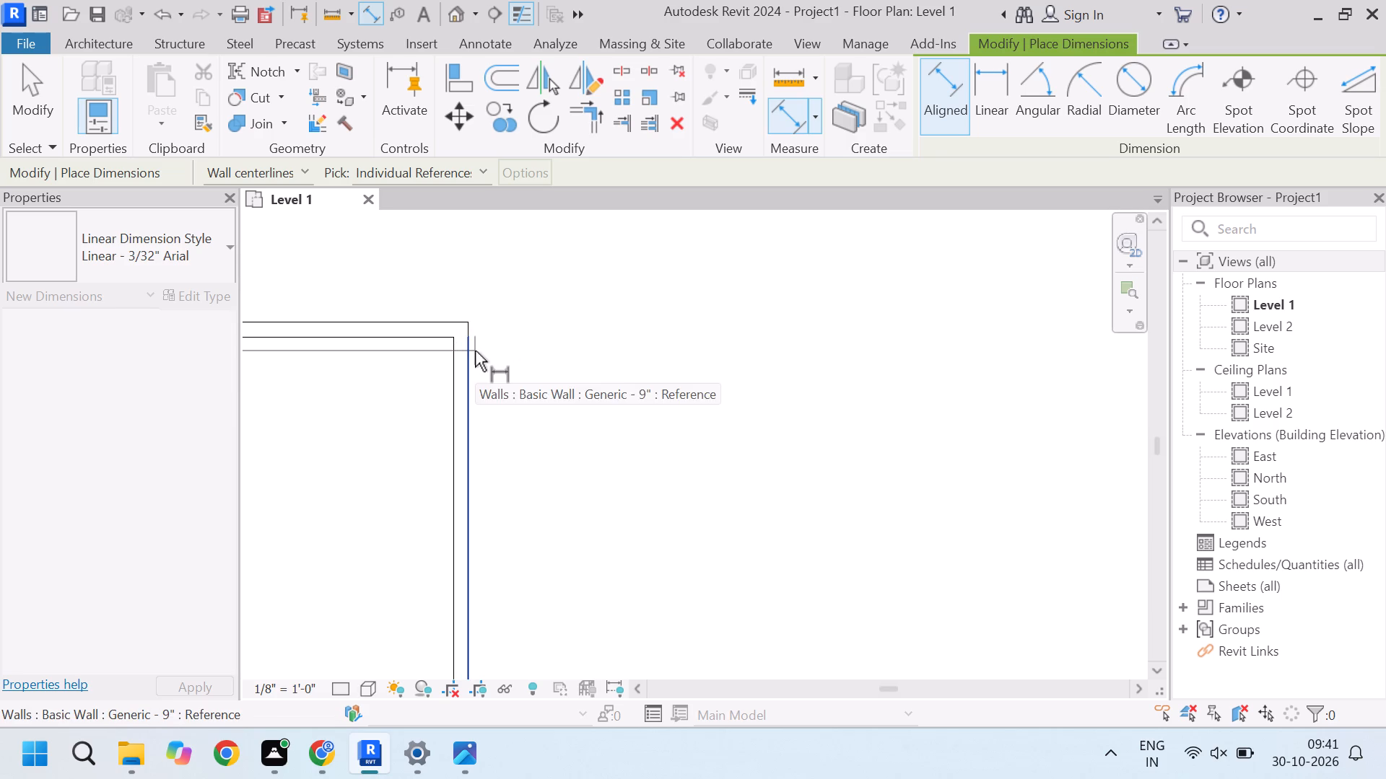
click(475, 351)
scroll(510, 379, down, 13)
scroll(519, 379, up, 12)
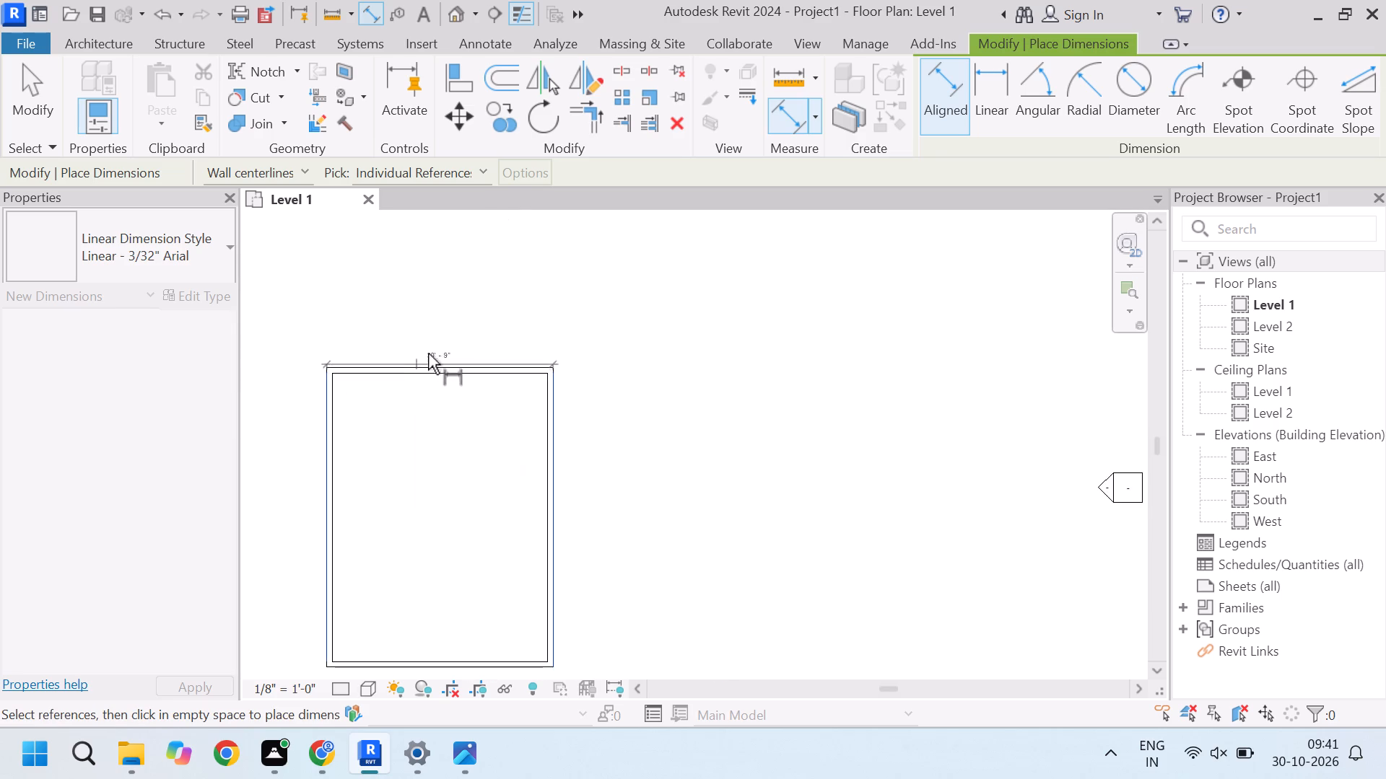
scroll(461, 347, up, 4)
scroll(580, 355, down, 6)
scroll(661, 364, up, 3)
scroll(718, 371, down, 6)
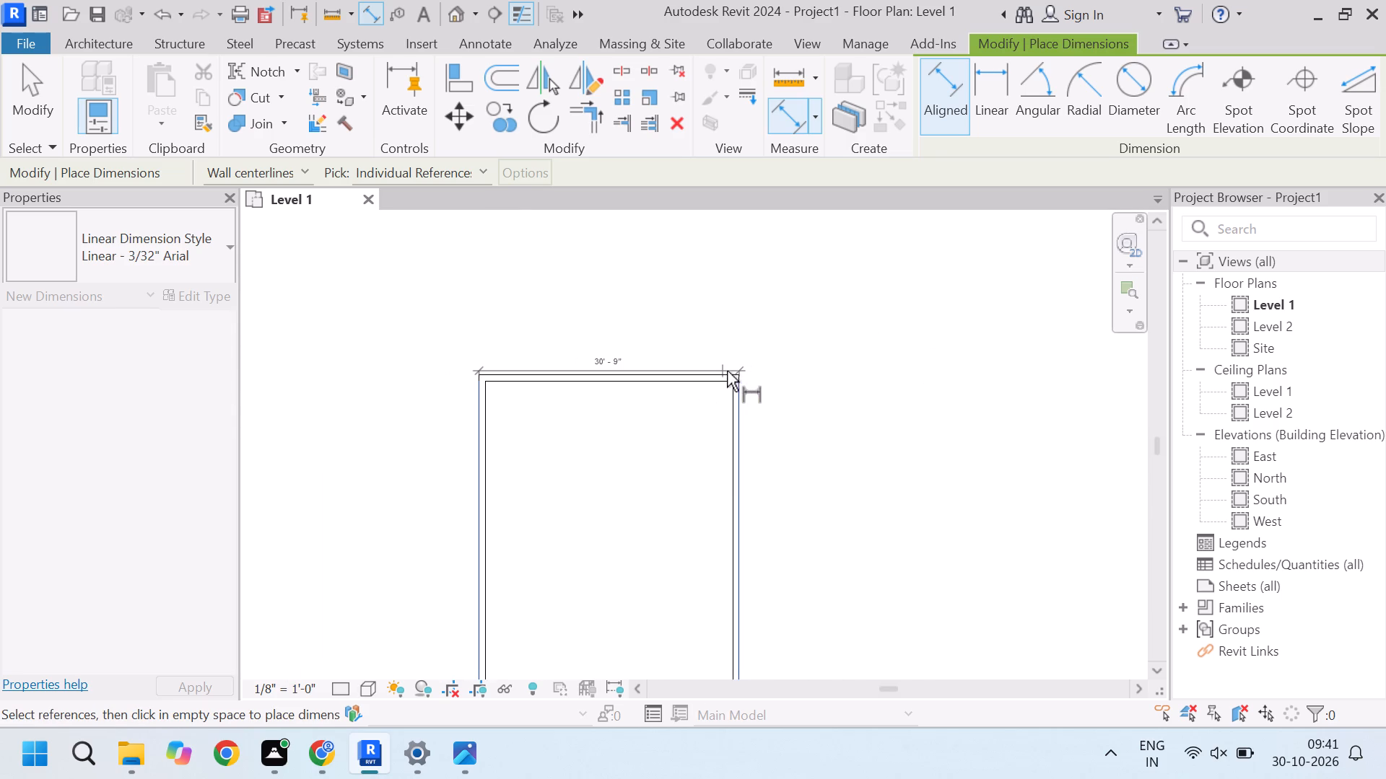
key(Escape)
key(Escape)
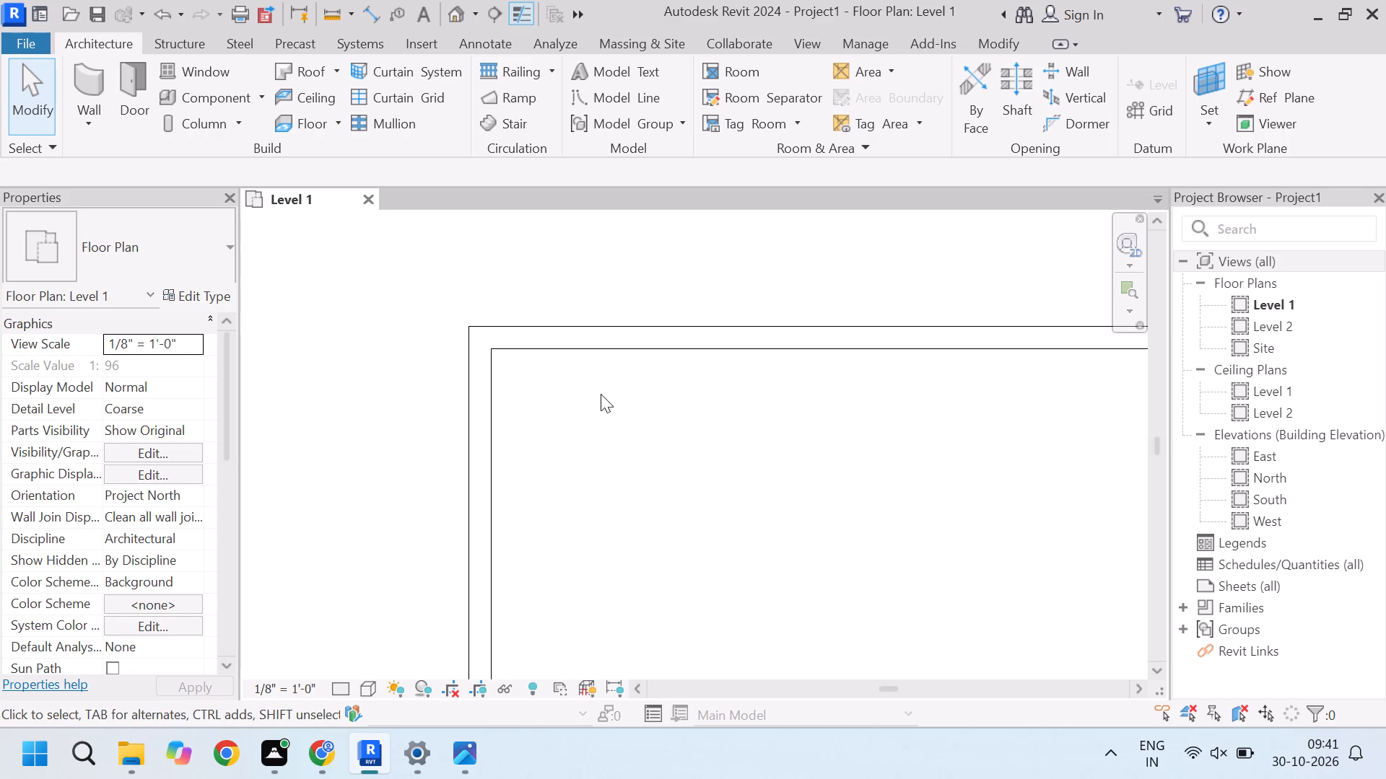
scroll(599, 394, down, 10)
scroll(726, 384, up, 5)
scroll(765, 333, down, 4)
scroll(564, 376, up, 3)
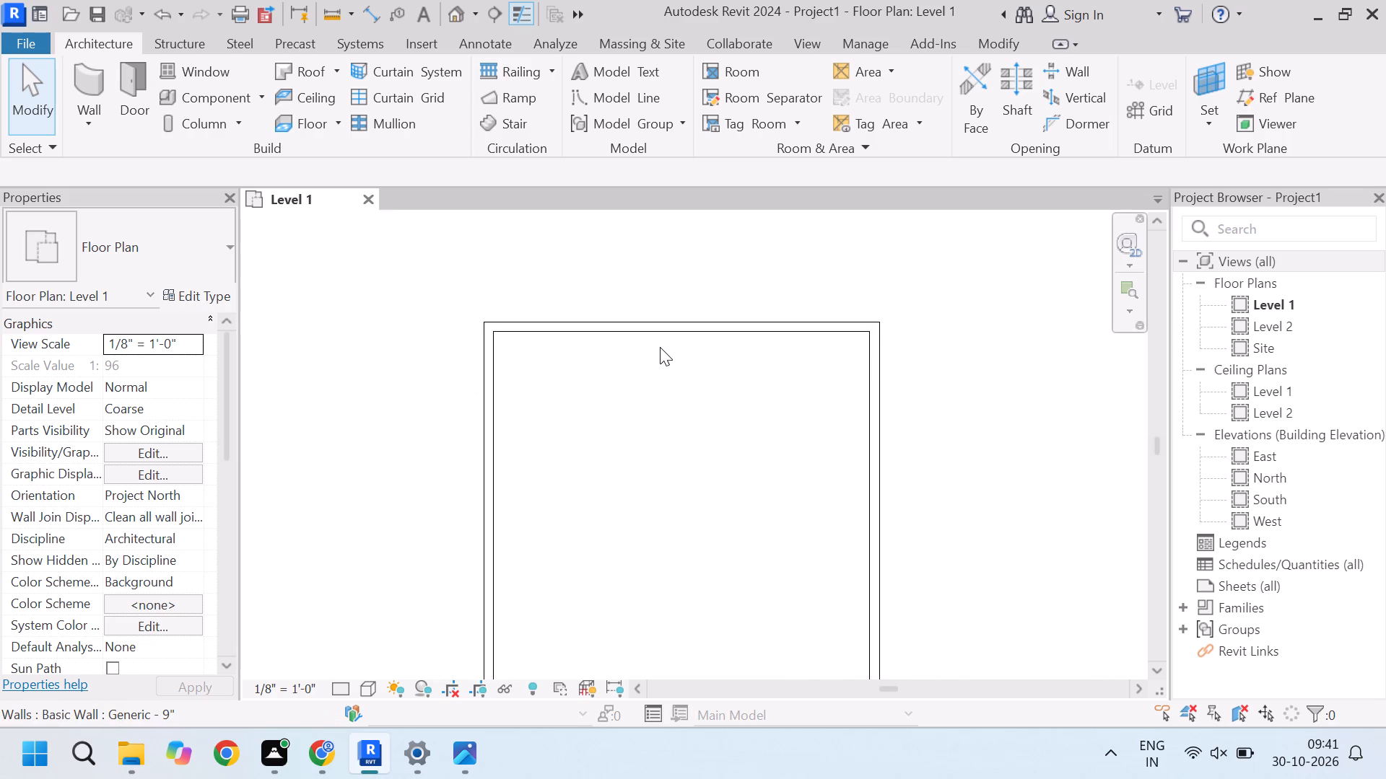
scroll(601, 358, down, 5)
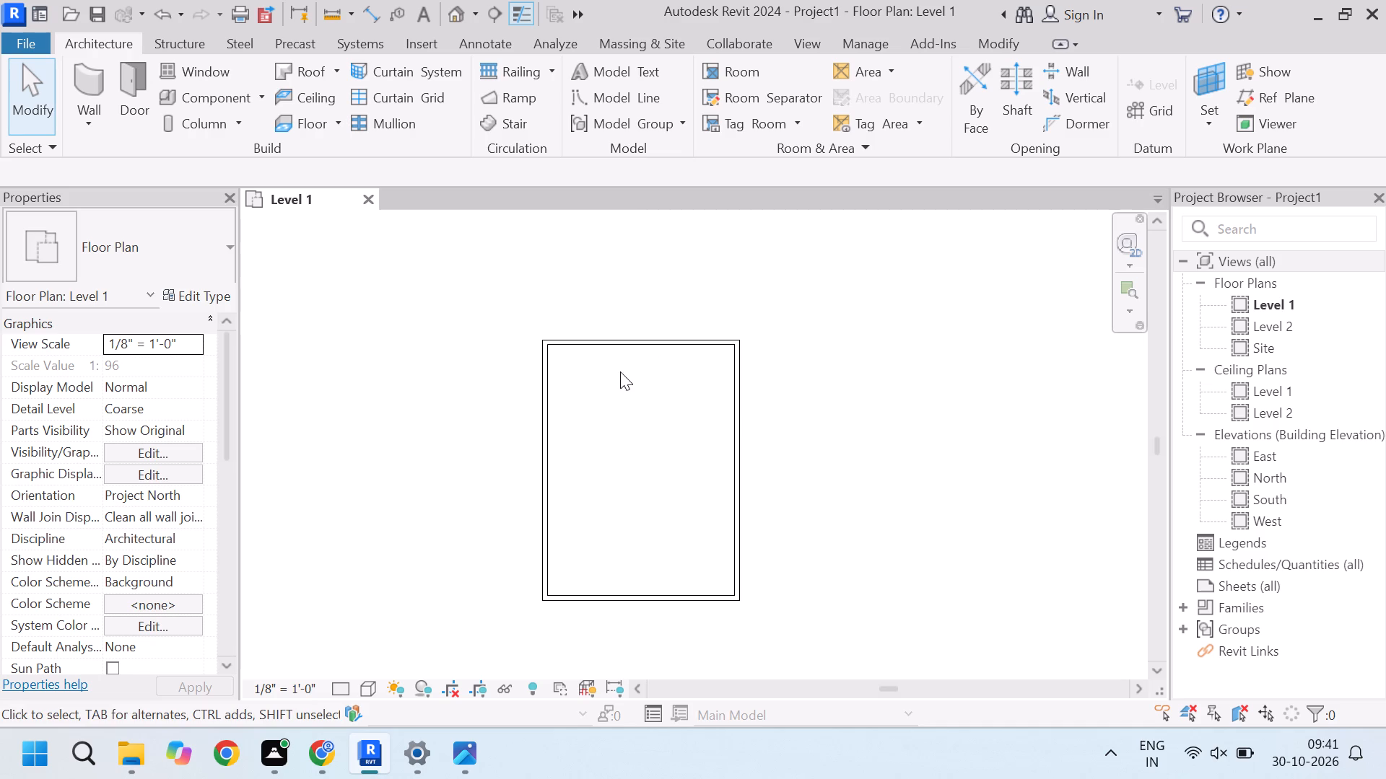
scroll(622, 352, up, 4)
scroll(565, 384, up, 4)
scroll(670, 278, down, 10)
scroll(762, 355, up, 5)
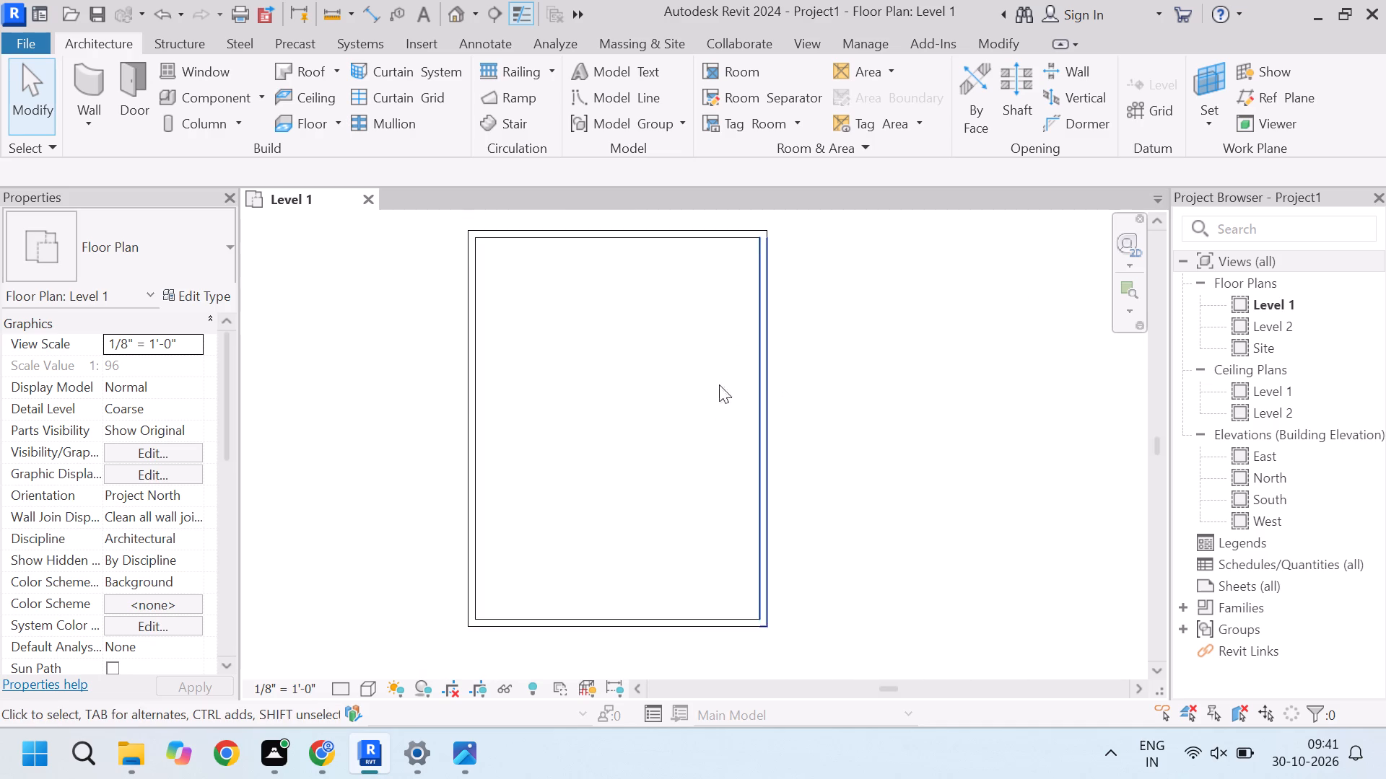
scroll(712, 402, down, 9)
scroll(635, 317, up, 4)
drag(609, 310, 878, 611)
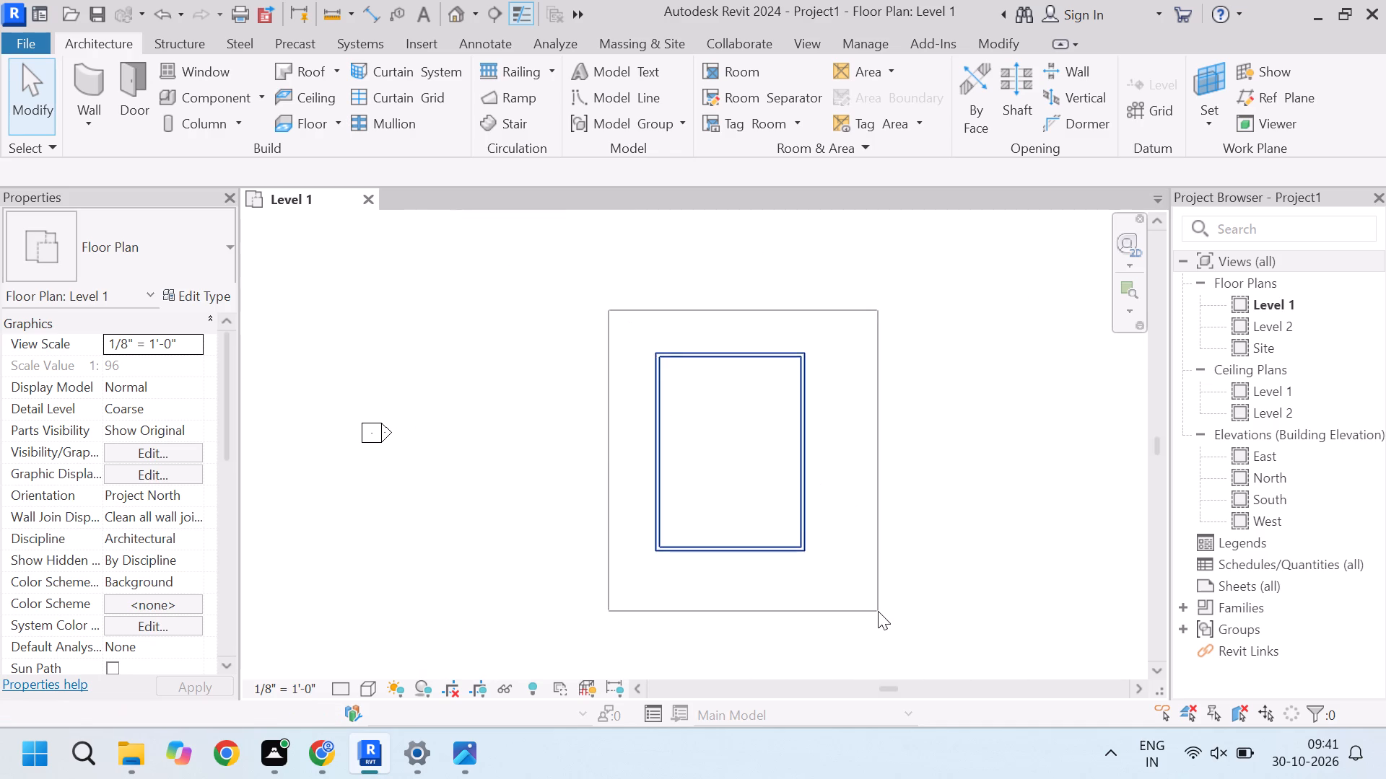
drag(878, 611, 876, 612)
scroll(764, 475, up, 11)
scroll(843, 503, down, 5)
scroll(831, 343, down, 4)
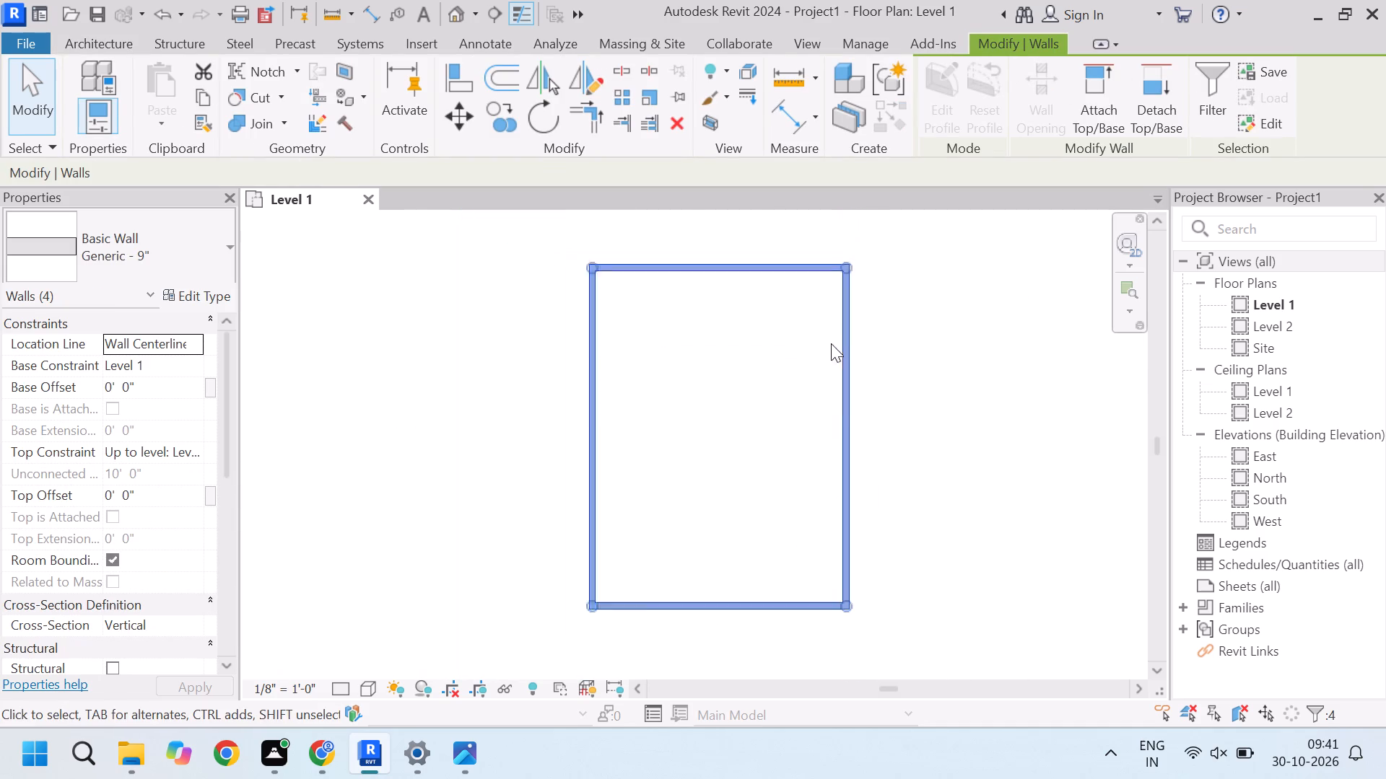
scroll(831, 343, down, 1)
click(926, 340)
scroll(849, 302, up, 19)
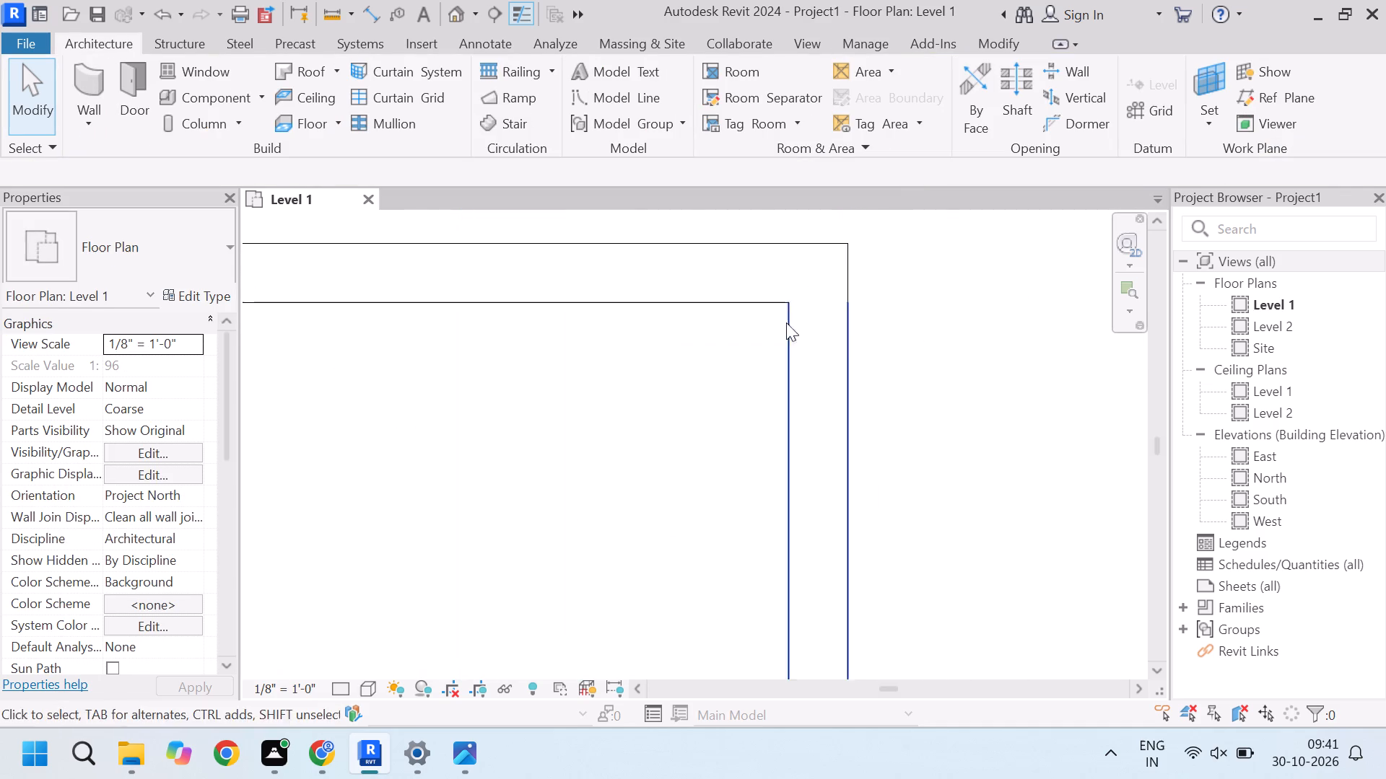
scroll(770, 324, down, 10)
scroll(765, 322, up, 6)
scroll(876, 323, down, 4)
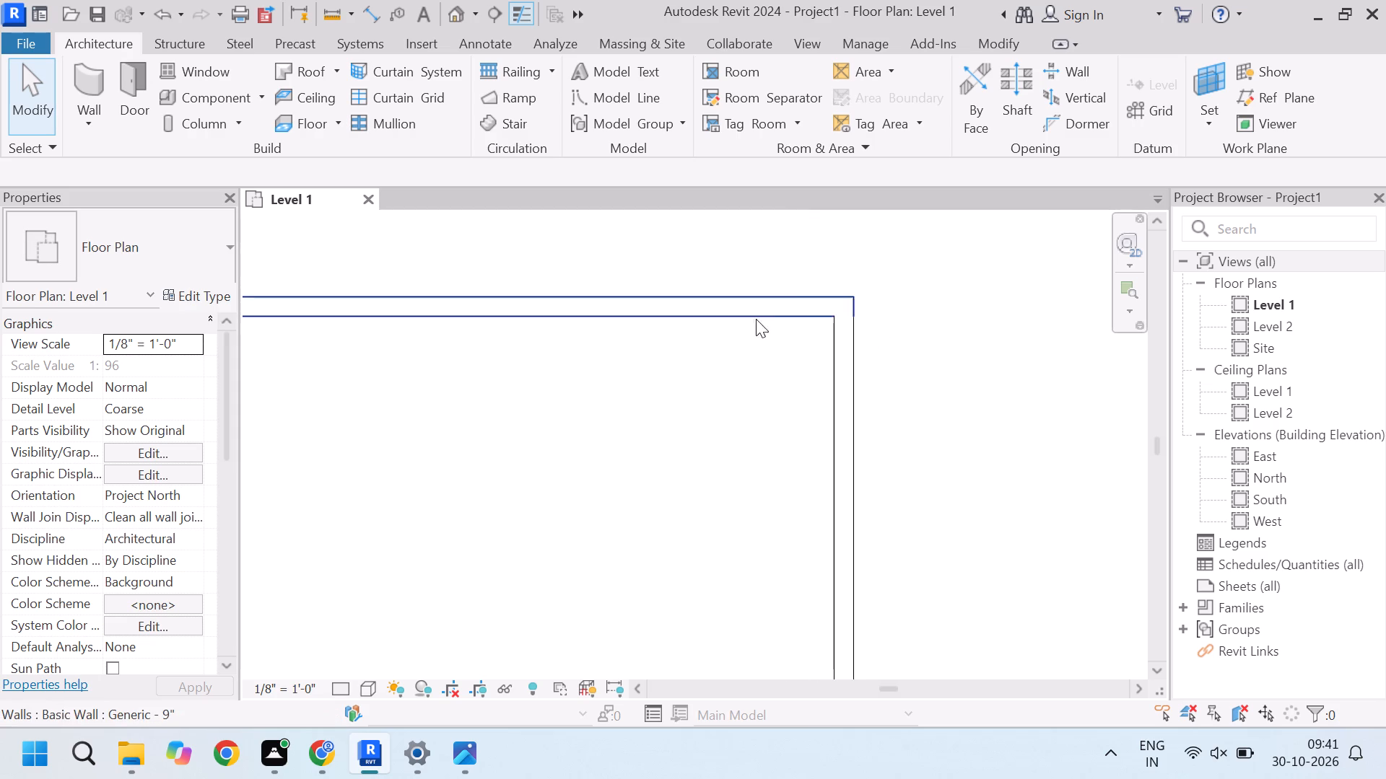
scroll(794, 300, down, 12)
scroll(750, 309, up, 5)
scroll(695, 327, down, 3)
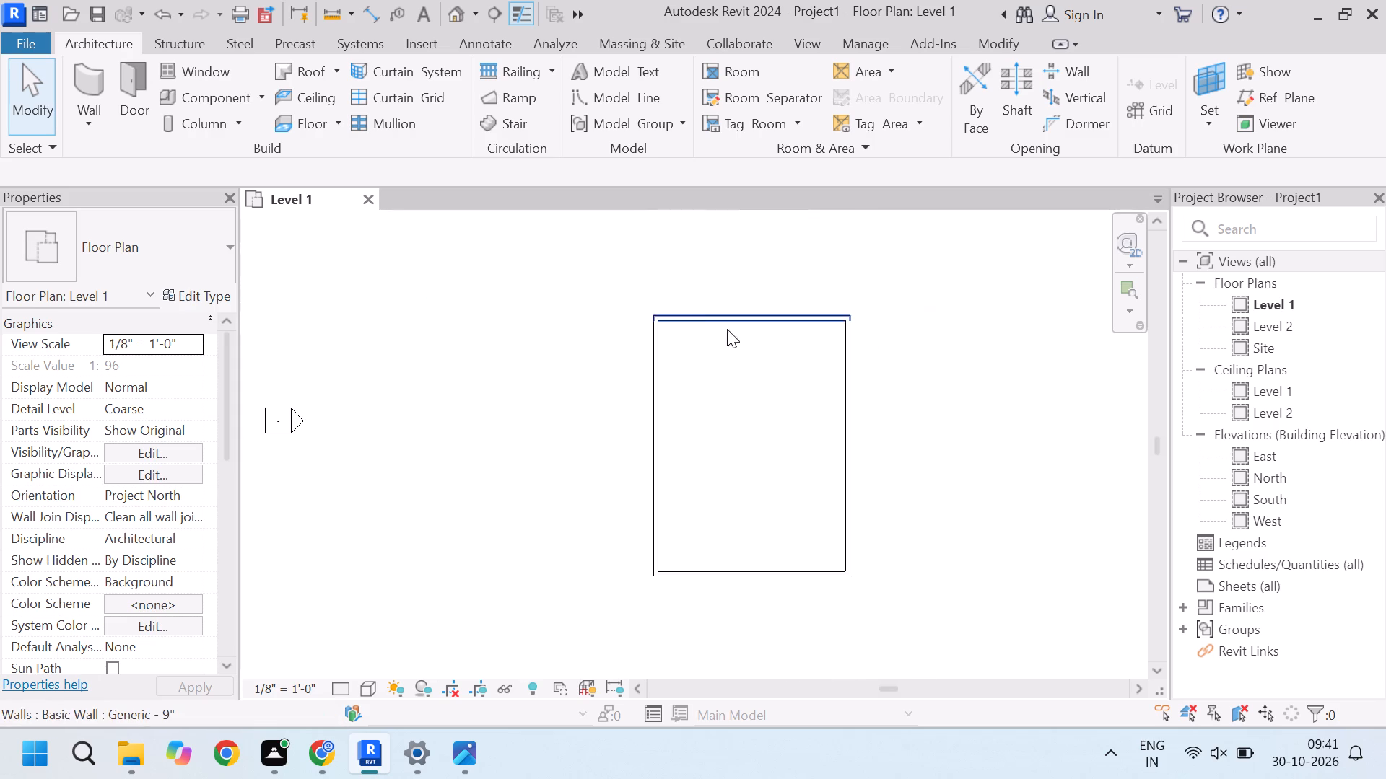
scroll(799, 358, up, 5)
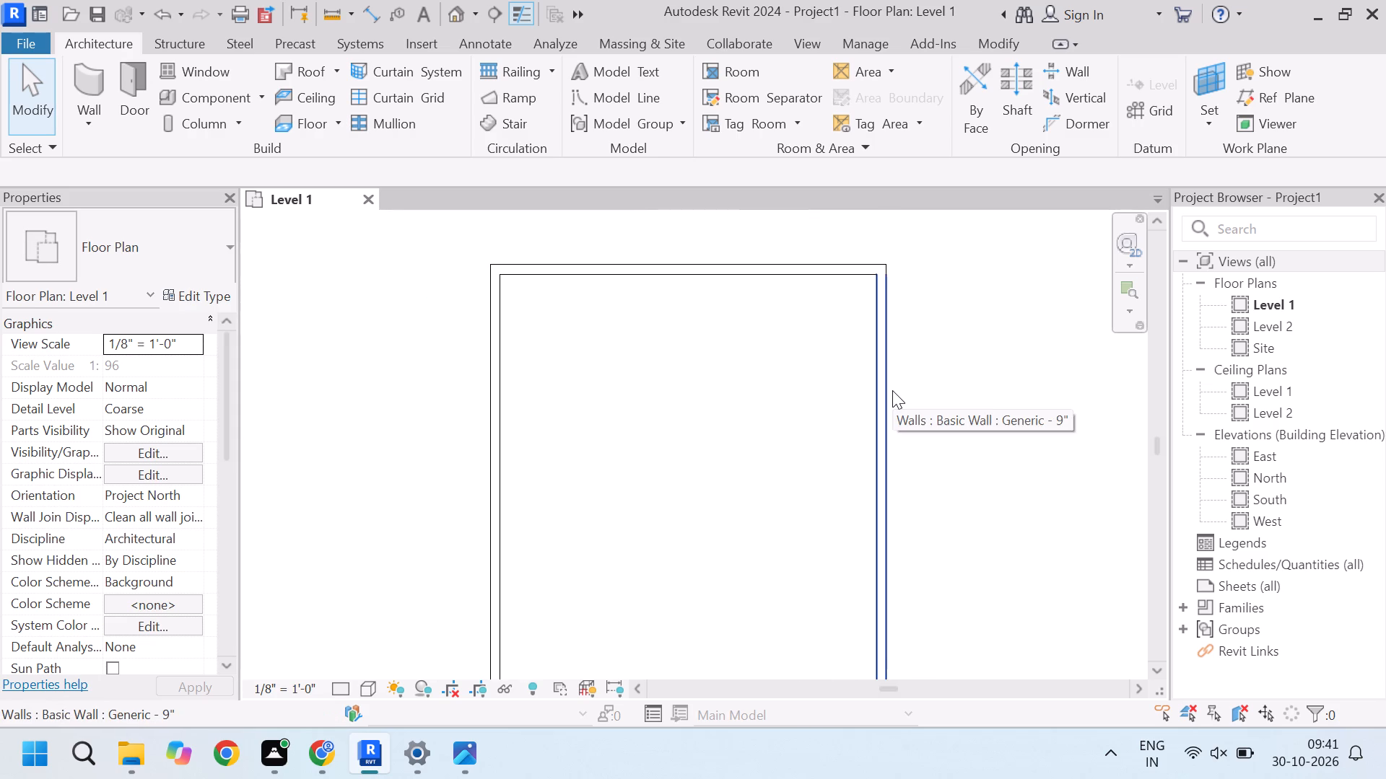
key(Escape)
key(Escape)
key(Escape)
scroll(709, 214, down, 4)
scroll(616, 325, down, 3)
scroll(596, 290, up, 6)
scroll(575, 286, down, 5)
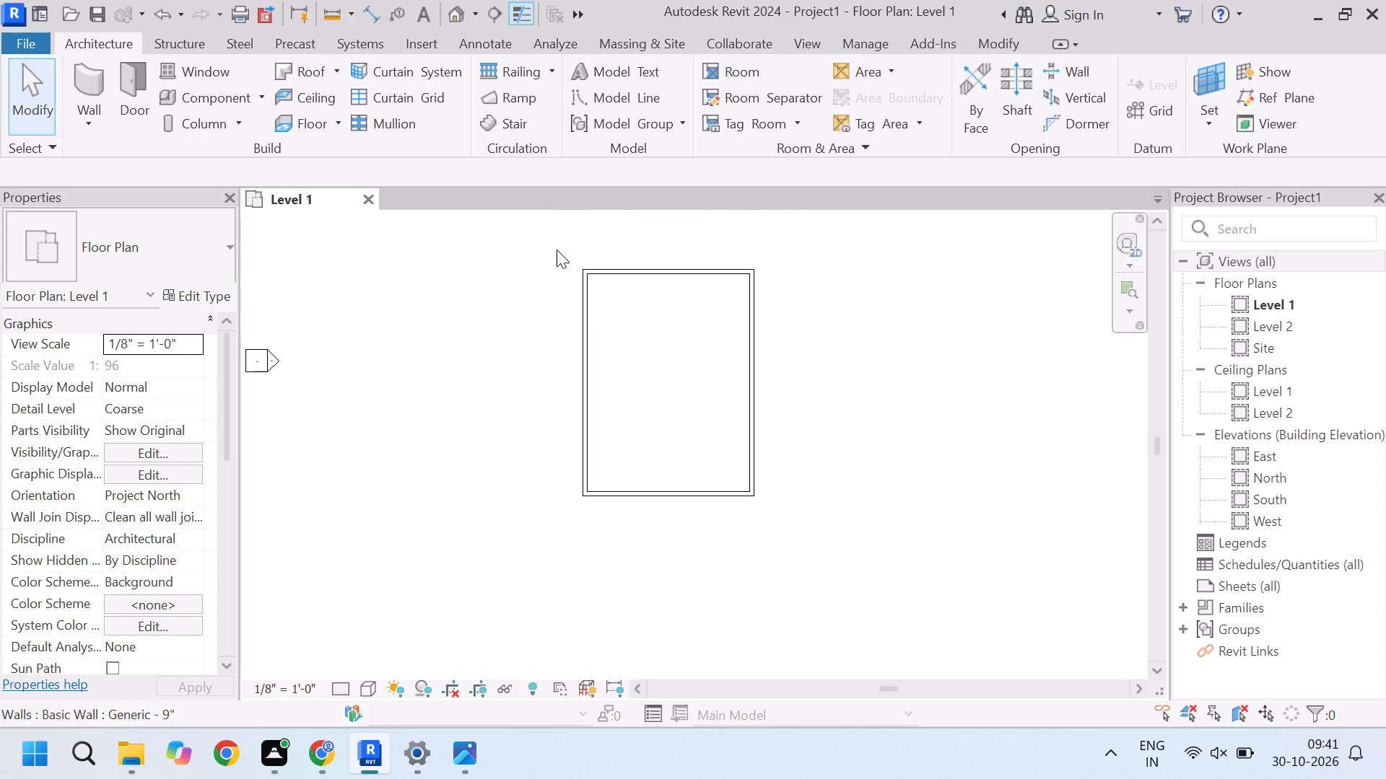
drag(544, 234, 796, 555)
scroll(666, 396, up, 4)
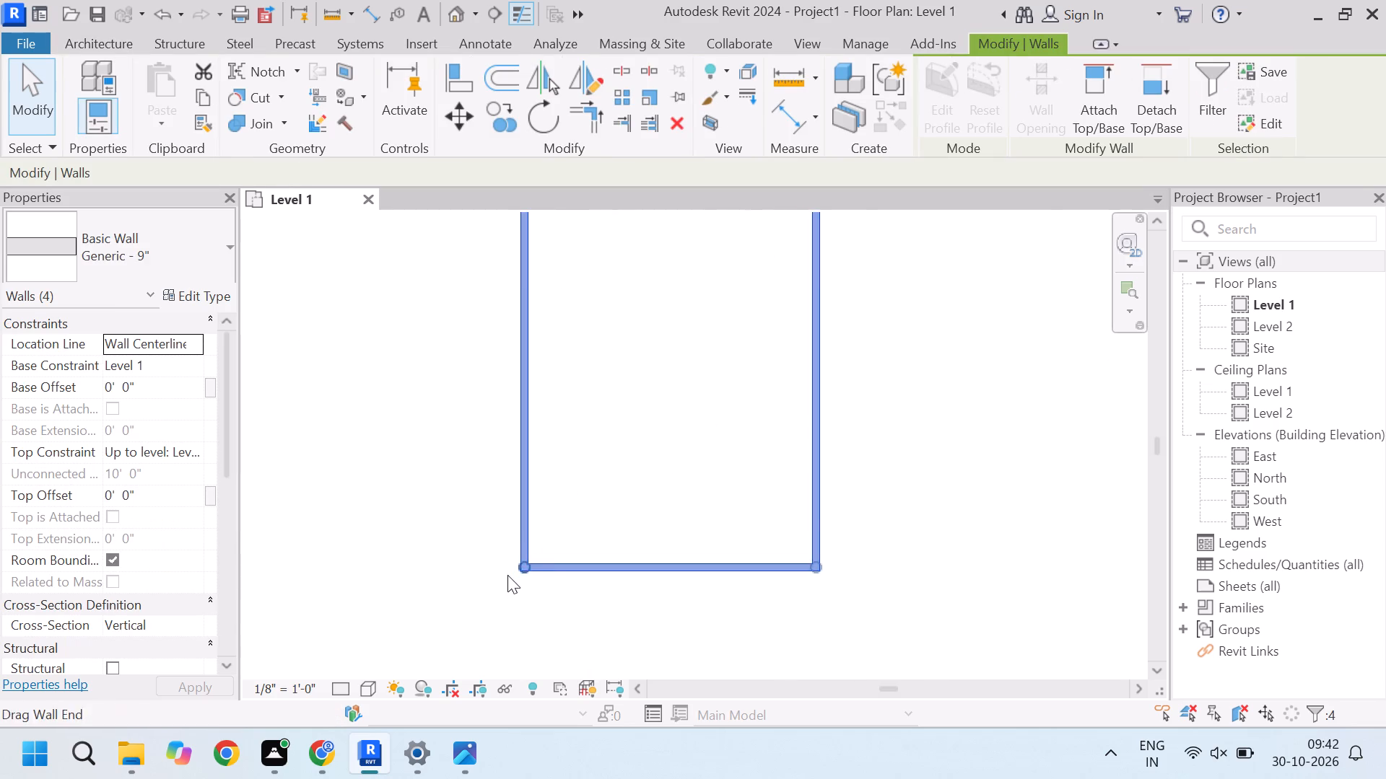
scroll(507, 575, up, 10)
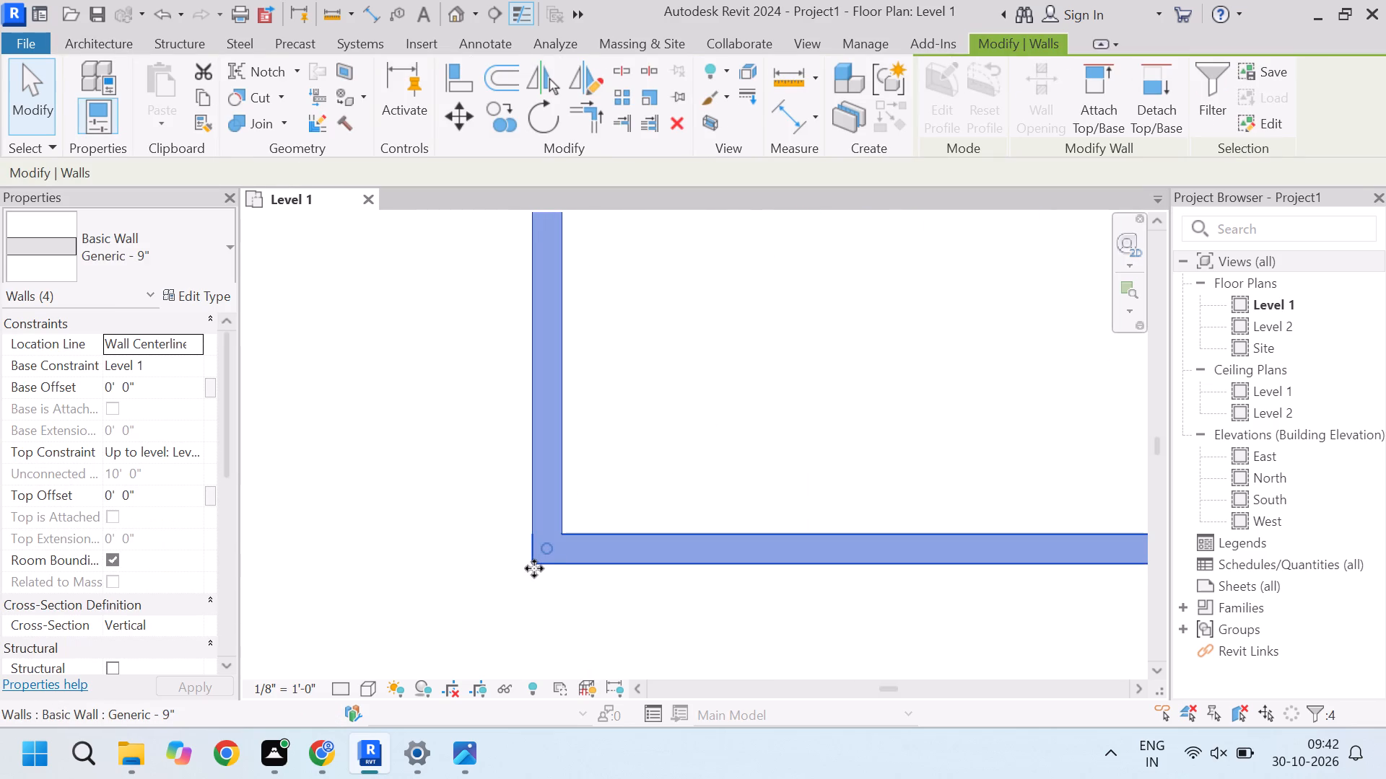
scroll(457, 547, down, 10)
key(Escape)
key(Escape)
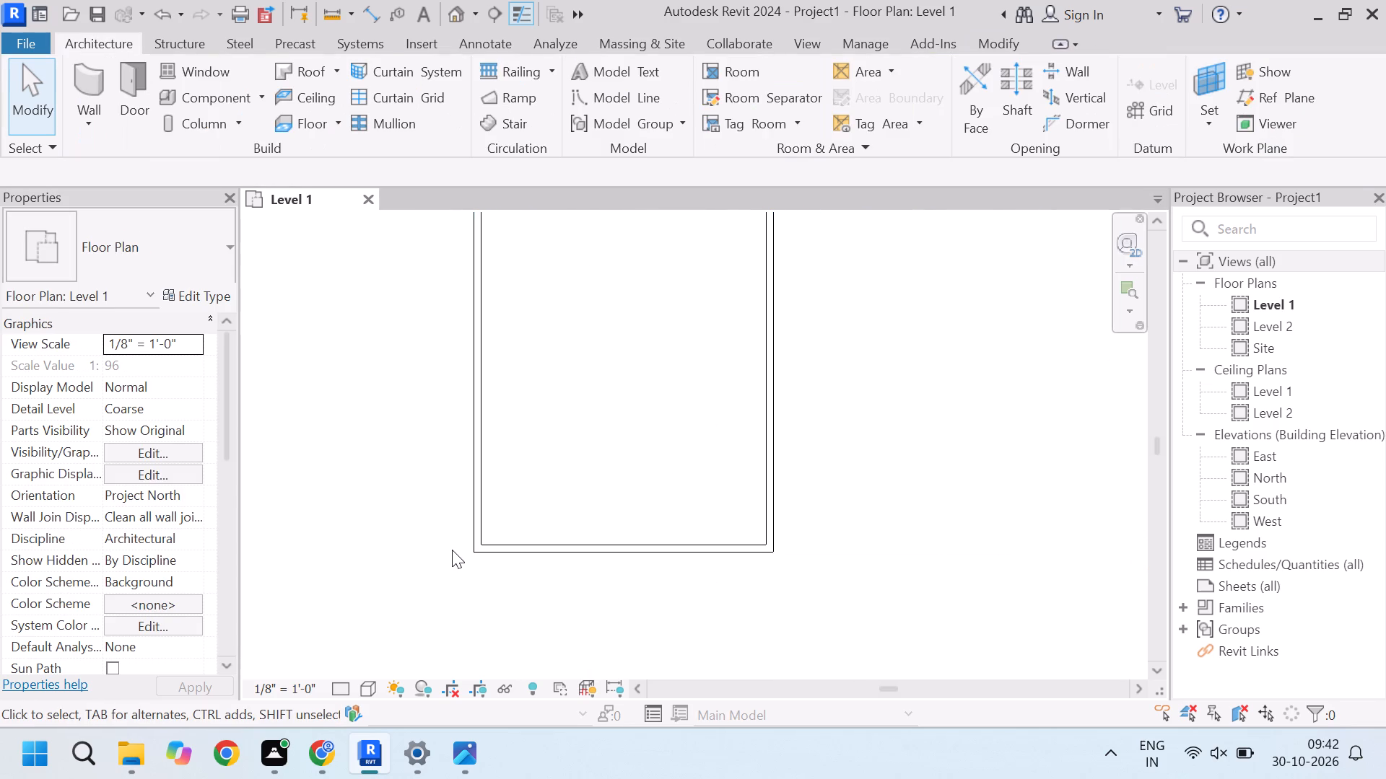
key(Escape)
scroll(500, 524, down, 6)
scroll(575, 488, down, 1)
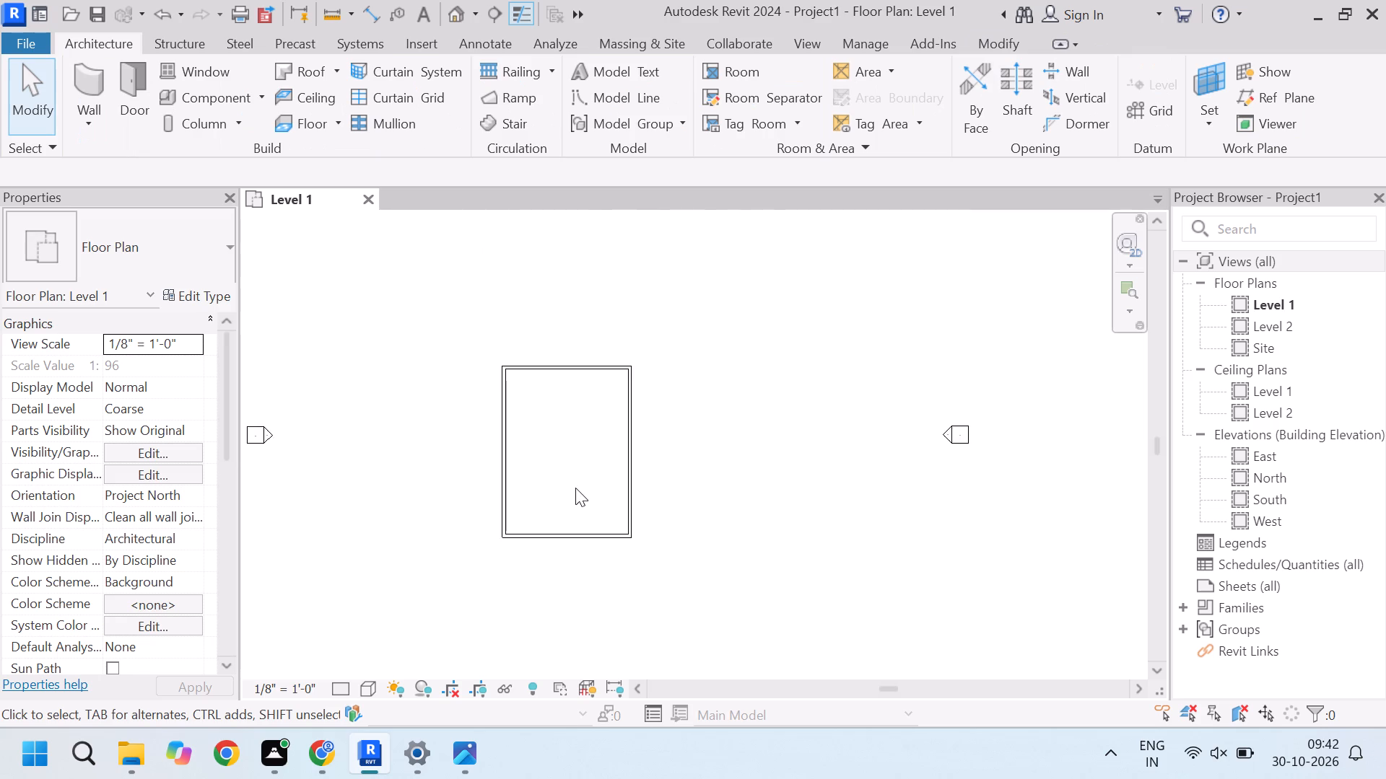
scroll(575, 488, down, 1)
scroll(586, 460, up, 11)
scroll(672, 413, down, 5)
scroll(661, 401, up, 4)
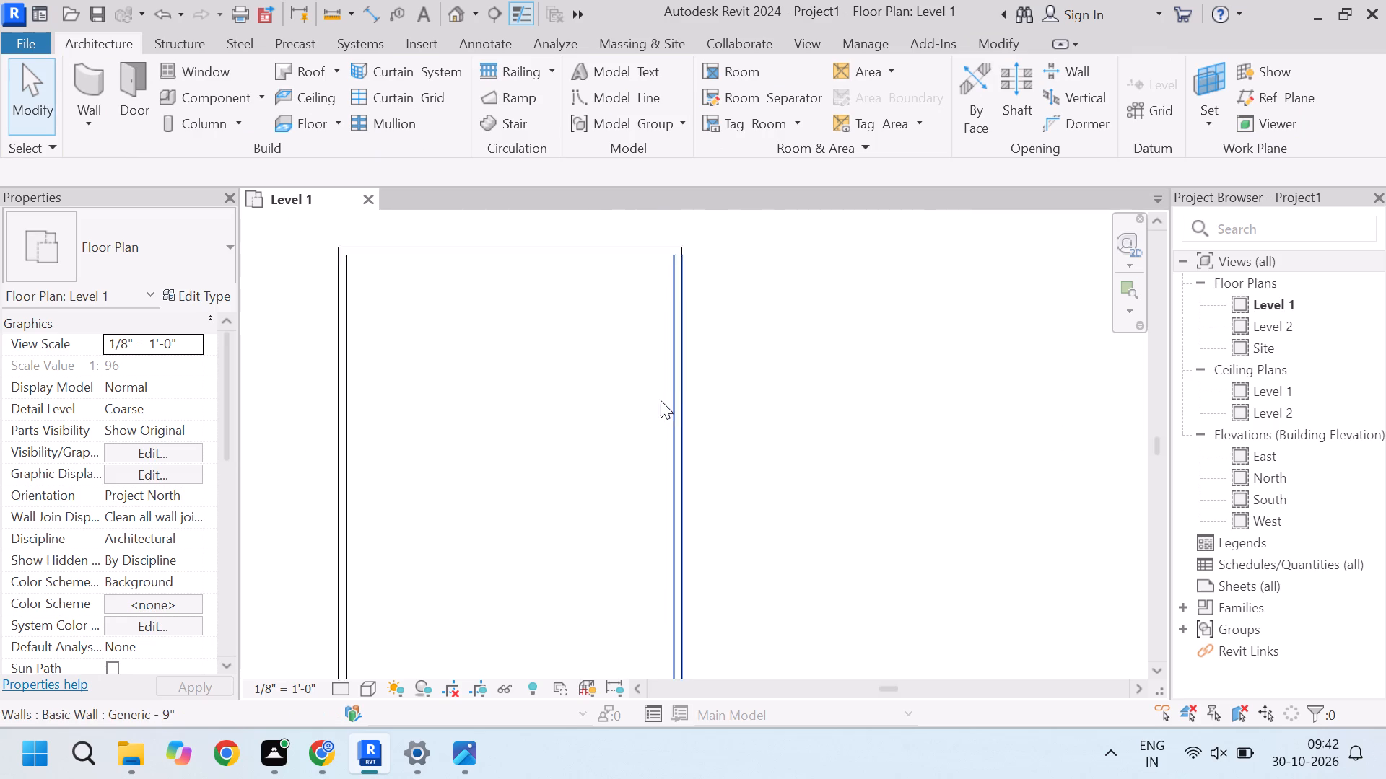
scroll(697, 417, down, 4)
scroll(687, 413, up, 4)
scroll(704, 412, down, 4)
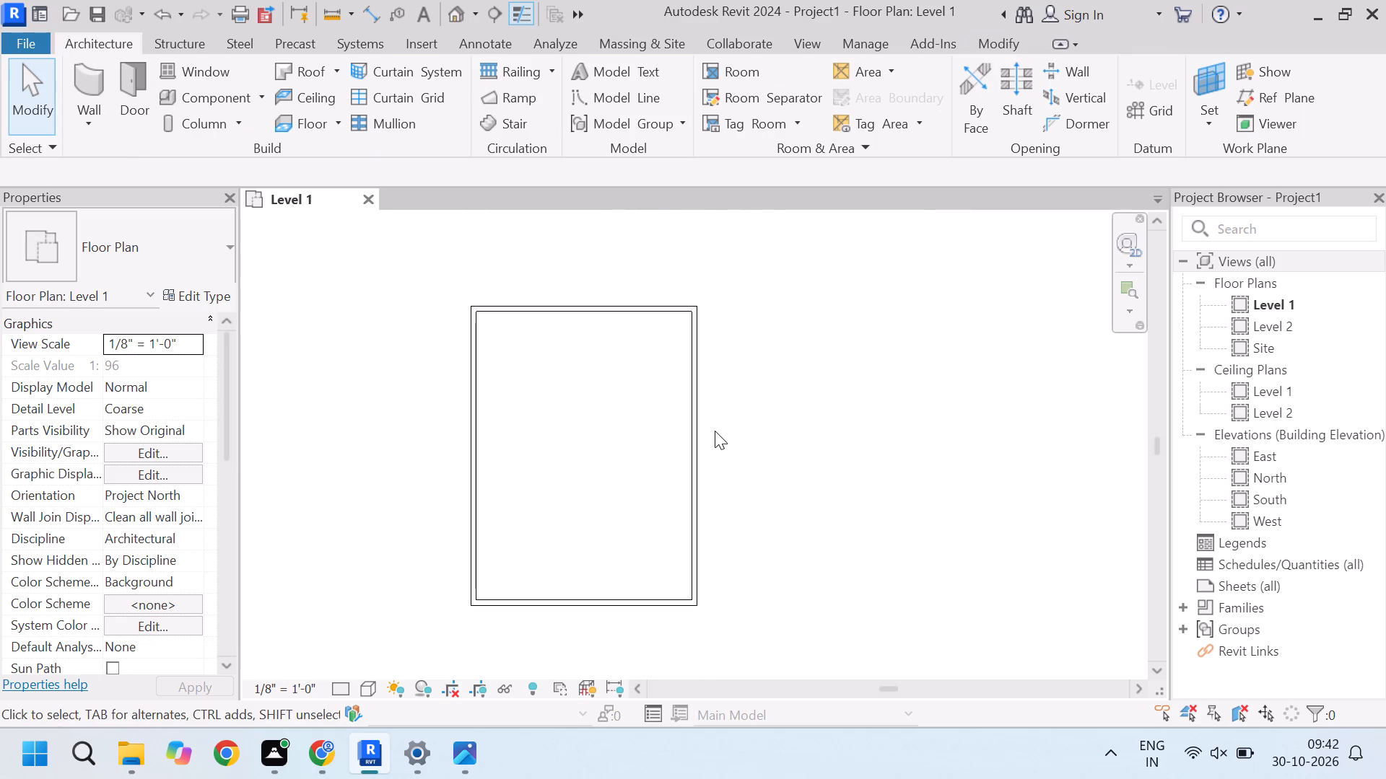
Measure the overall building width between the outer faces of the east and west walls with an aligned dimension, without placing it.
key(d)
key(i)
scroll(705, 415, up, 3)
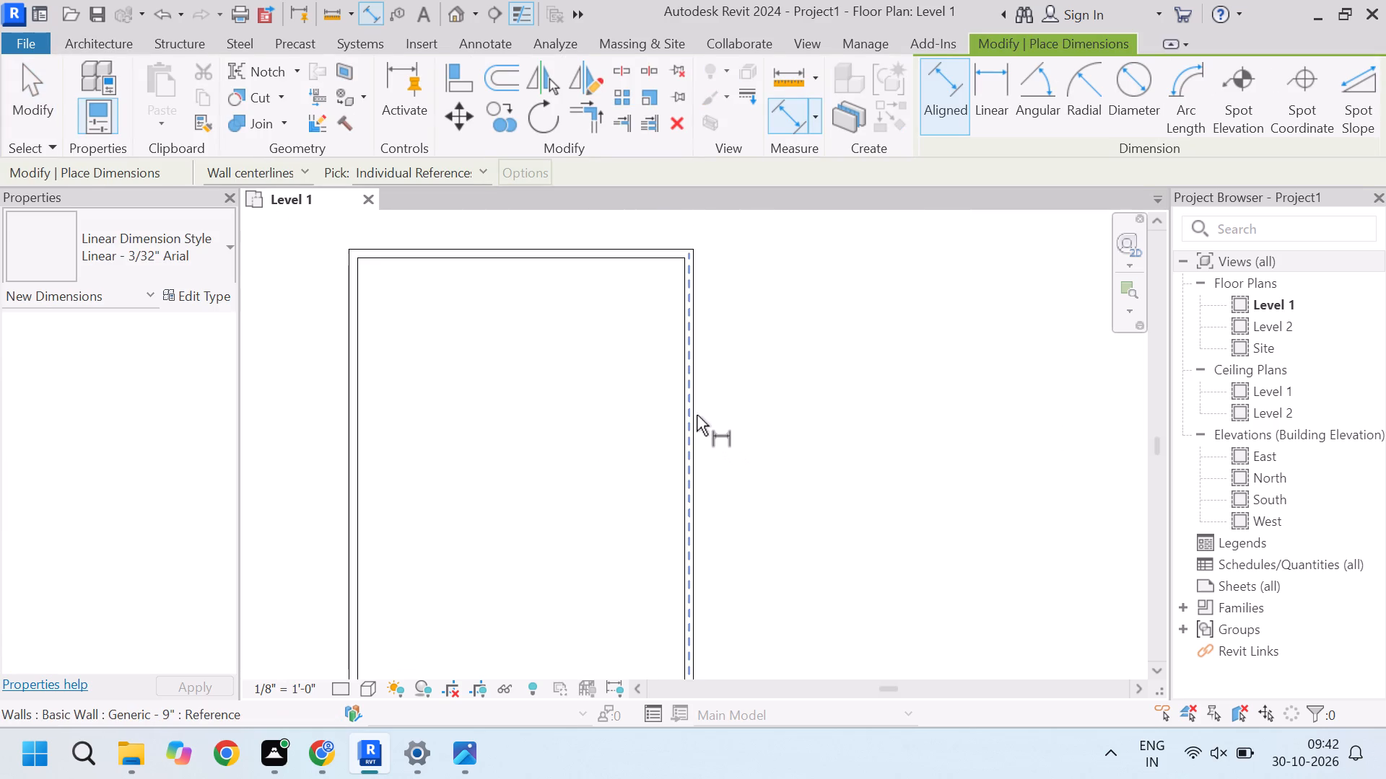
key(Tab)
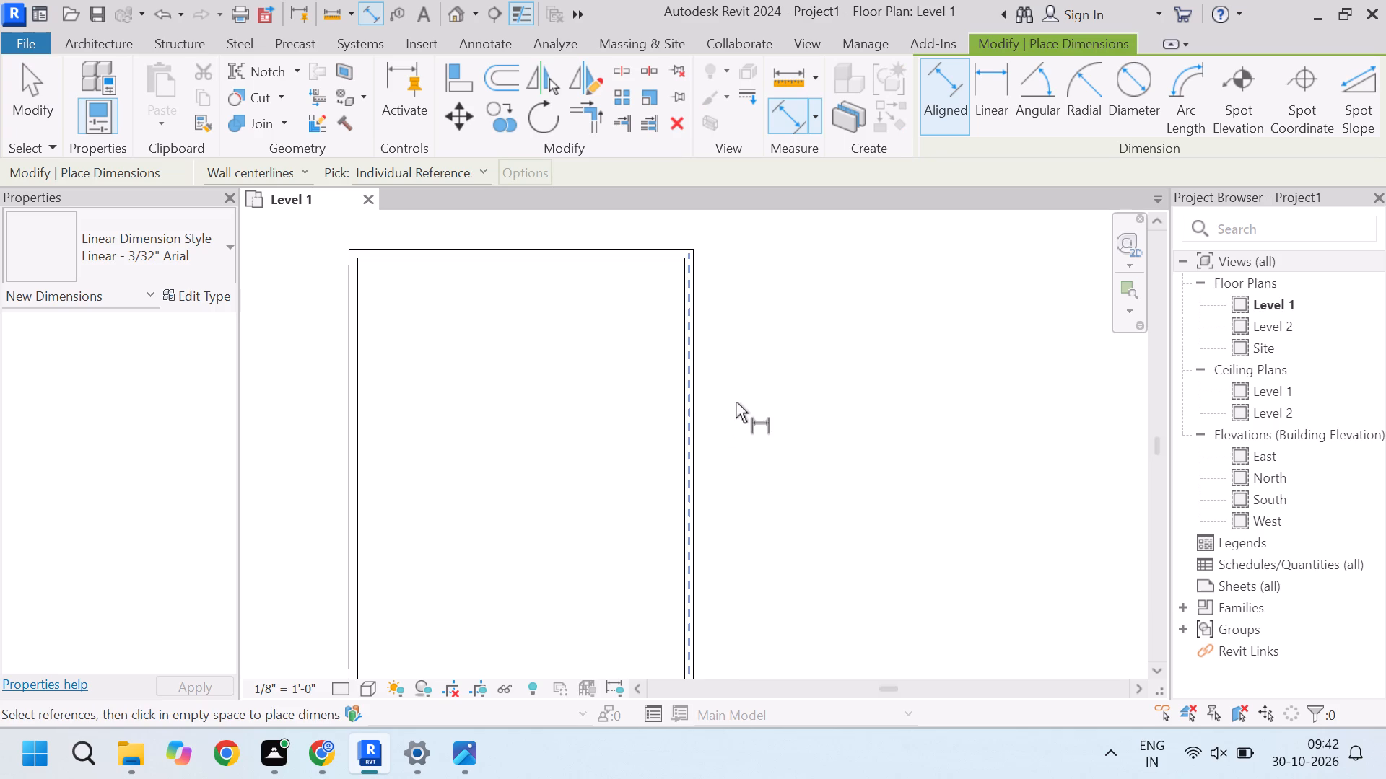
key(Tab)
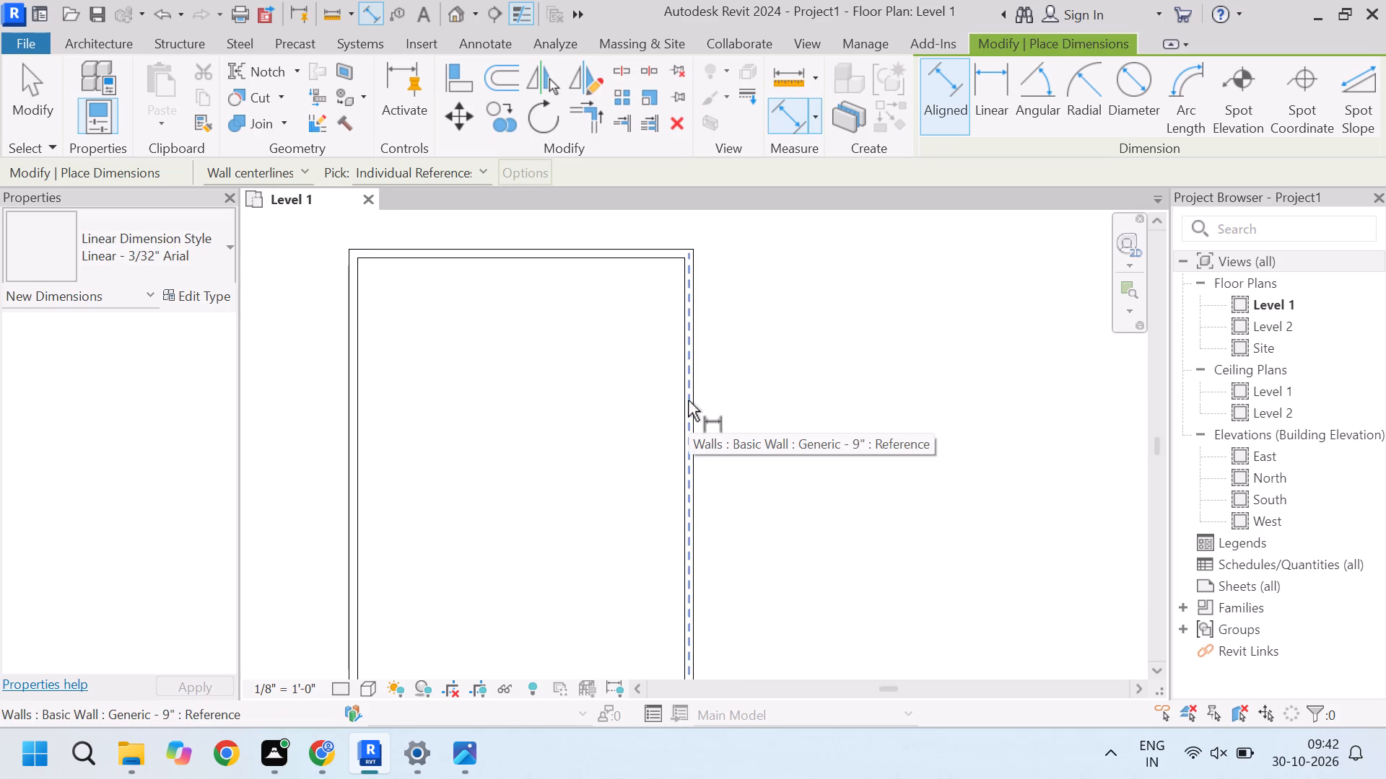
key(Tab)
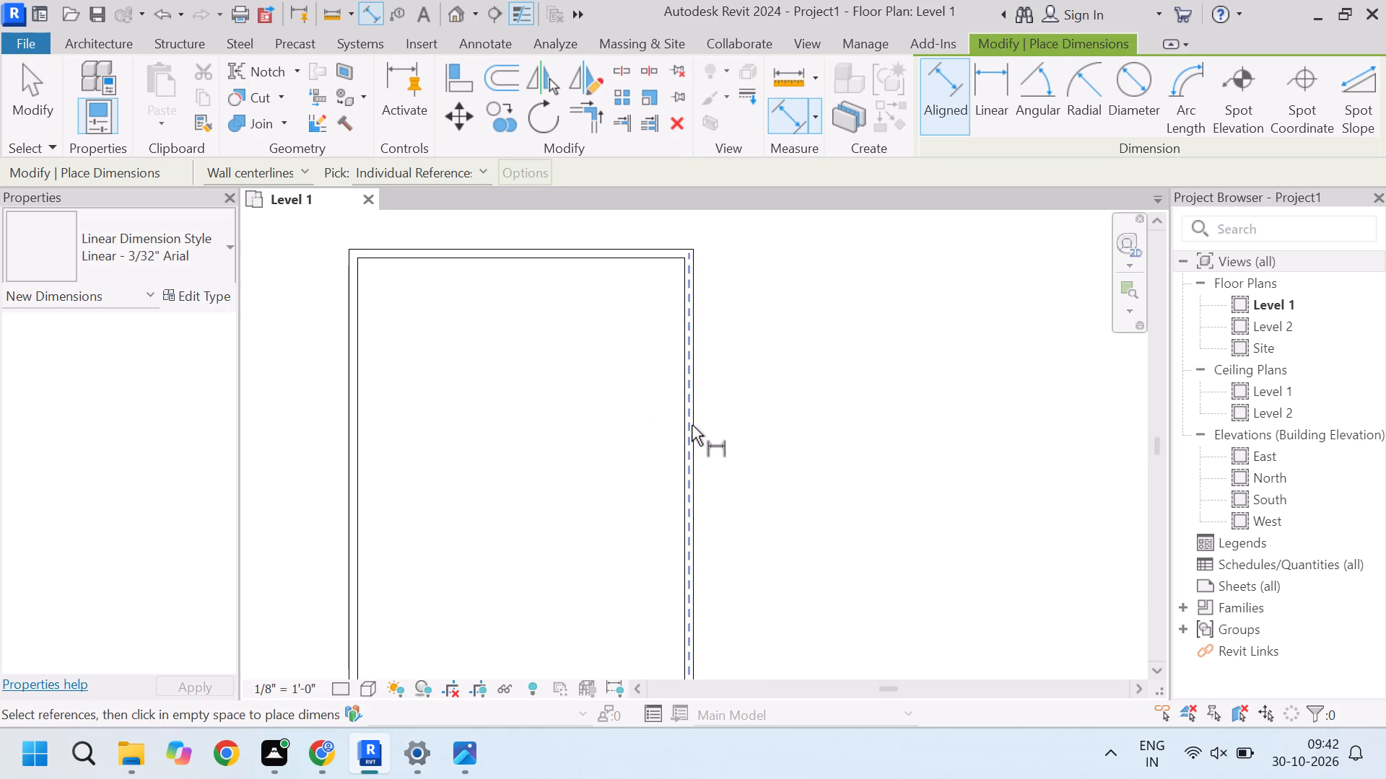
key(Tab)
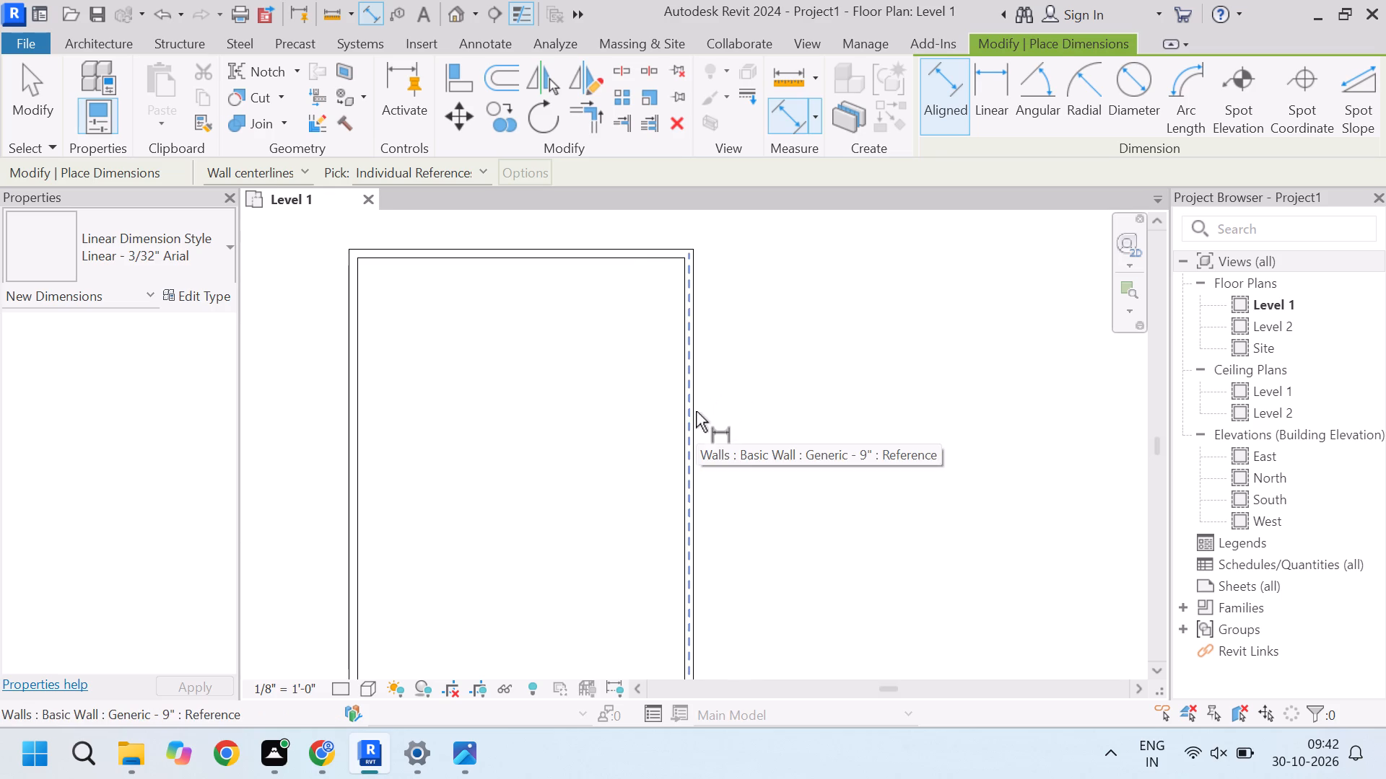
key(Tab)
click(696, 411)
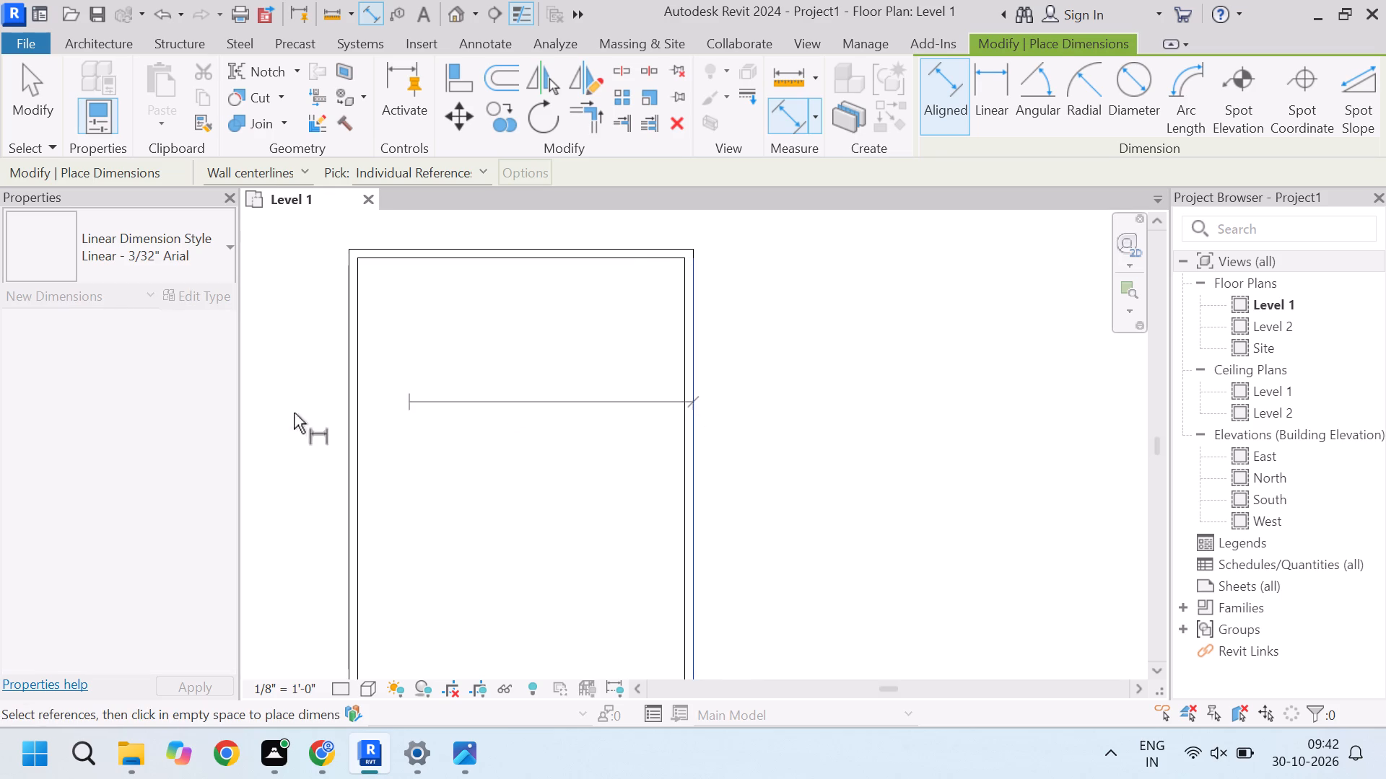
key(Tab)
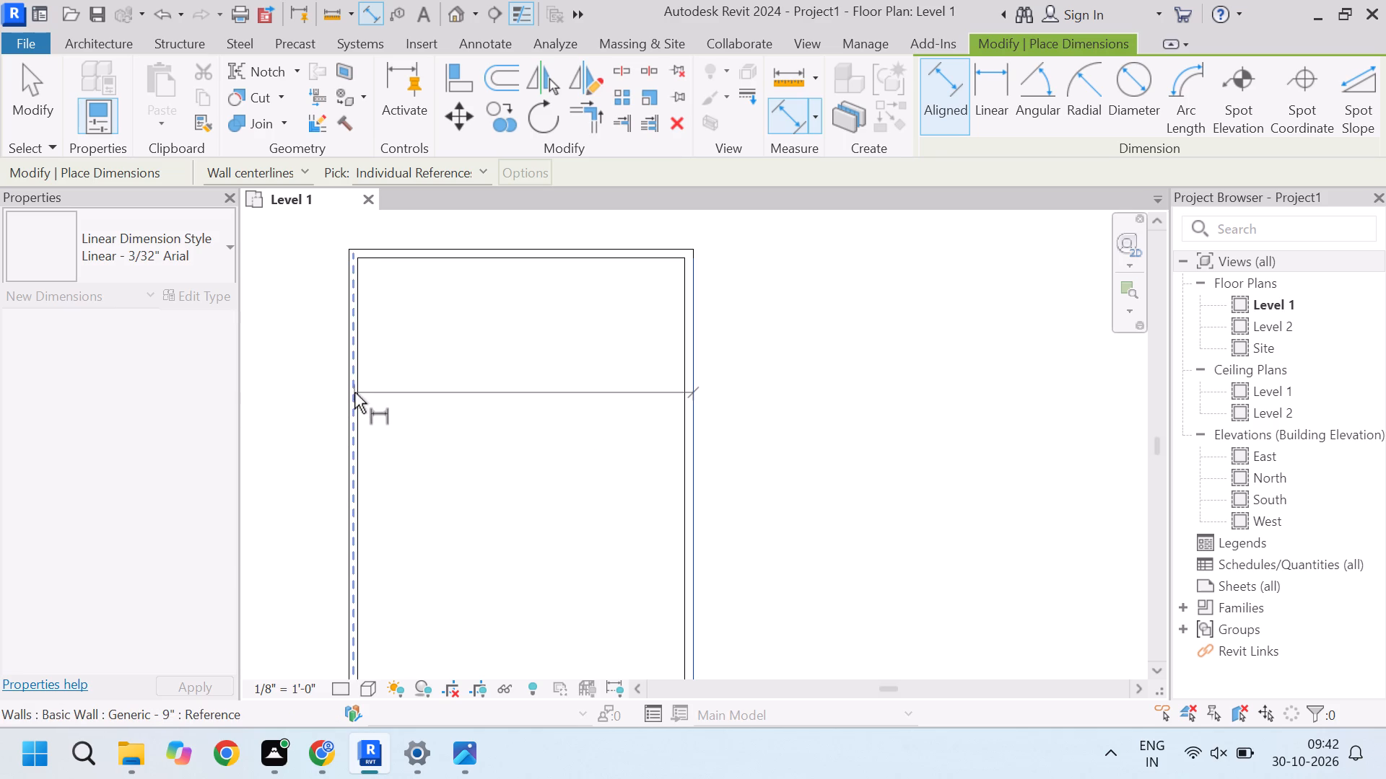
key(Tab)
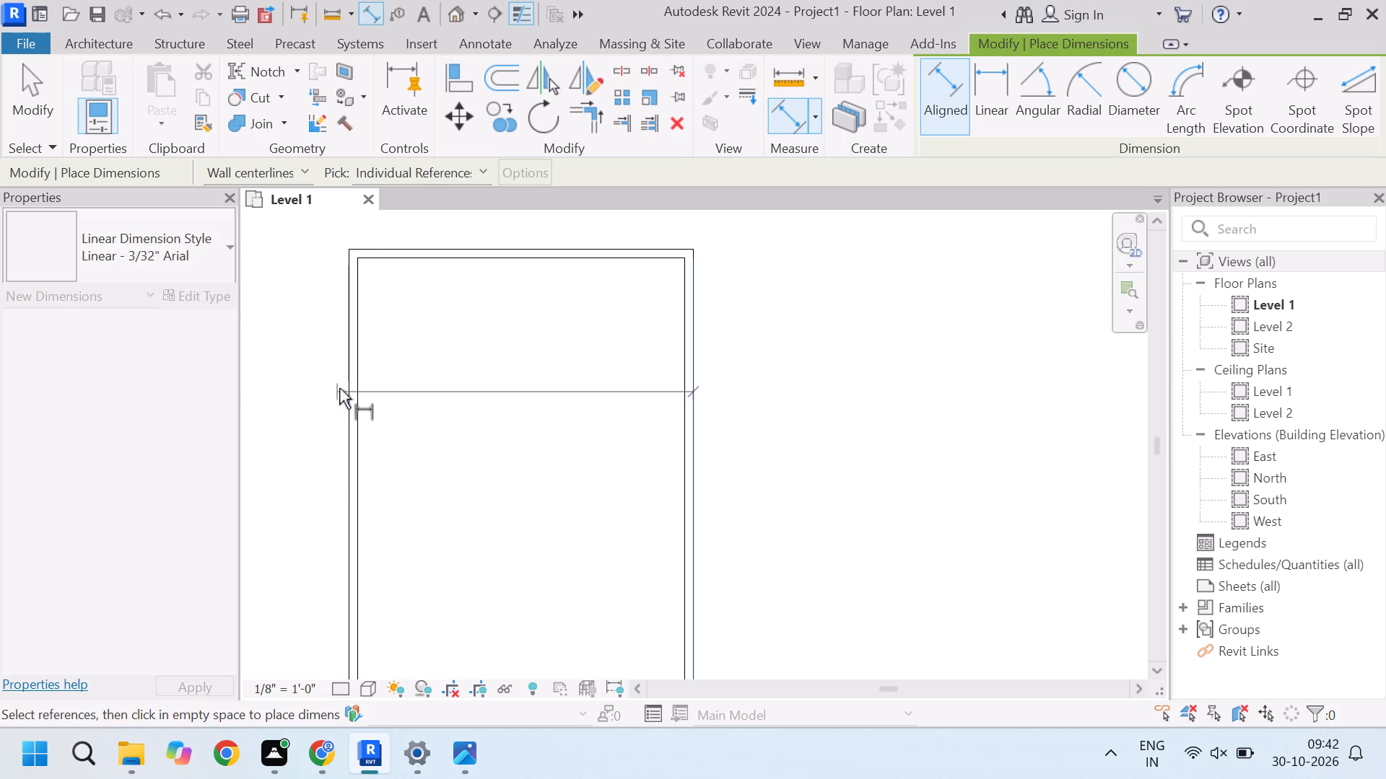
key(Tab)
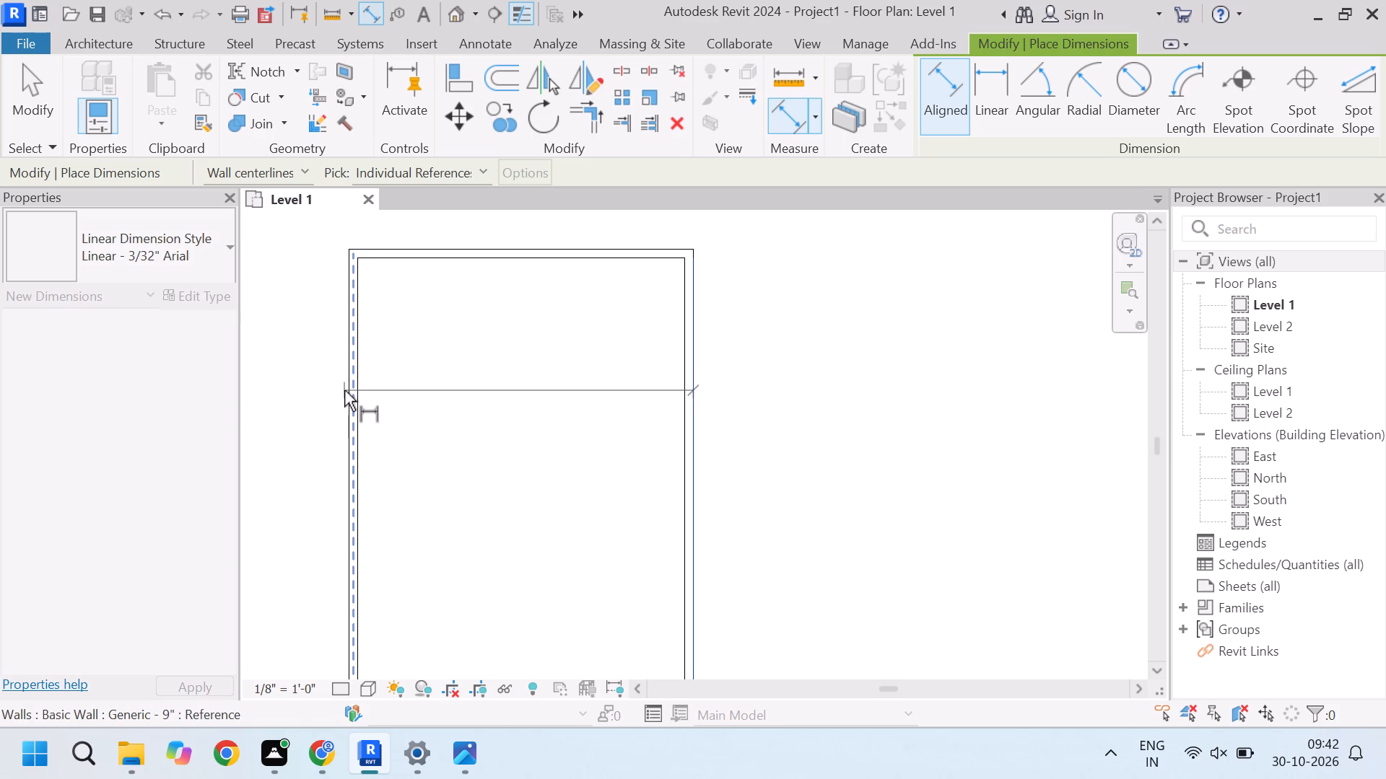
key(Tab)
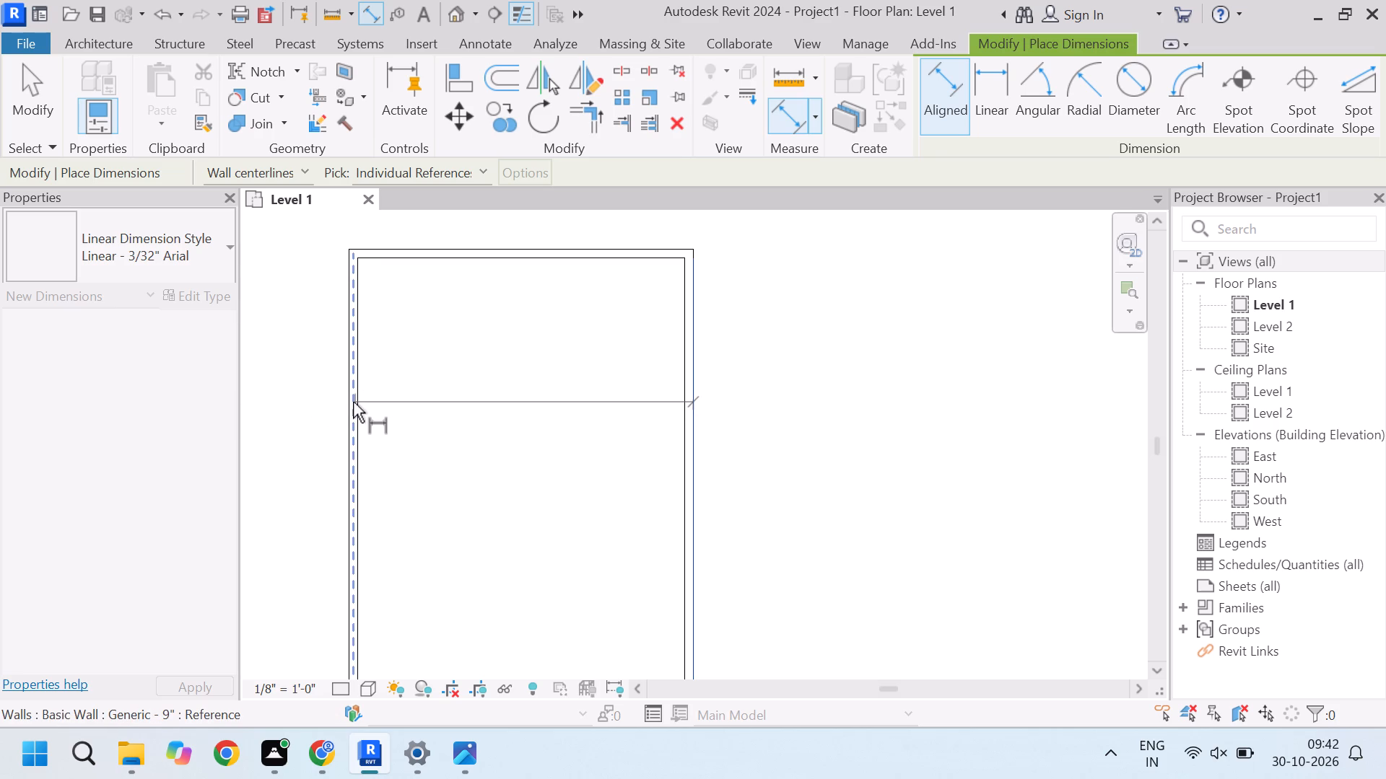
key(Tab)
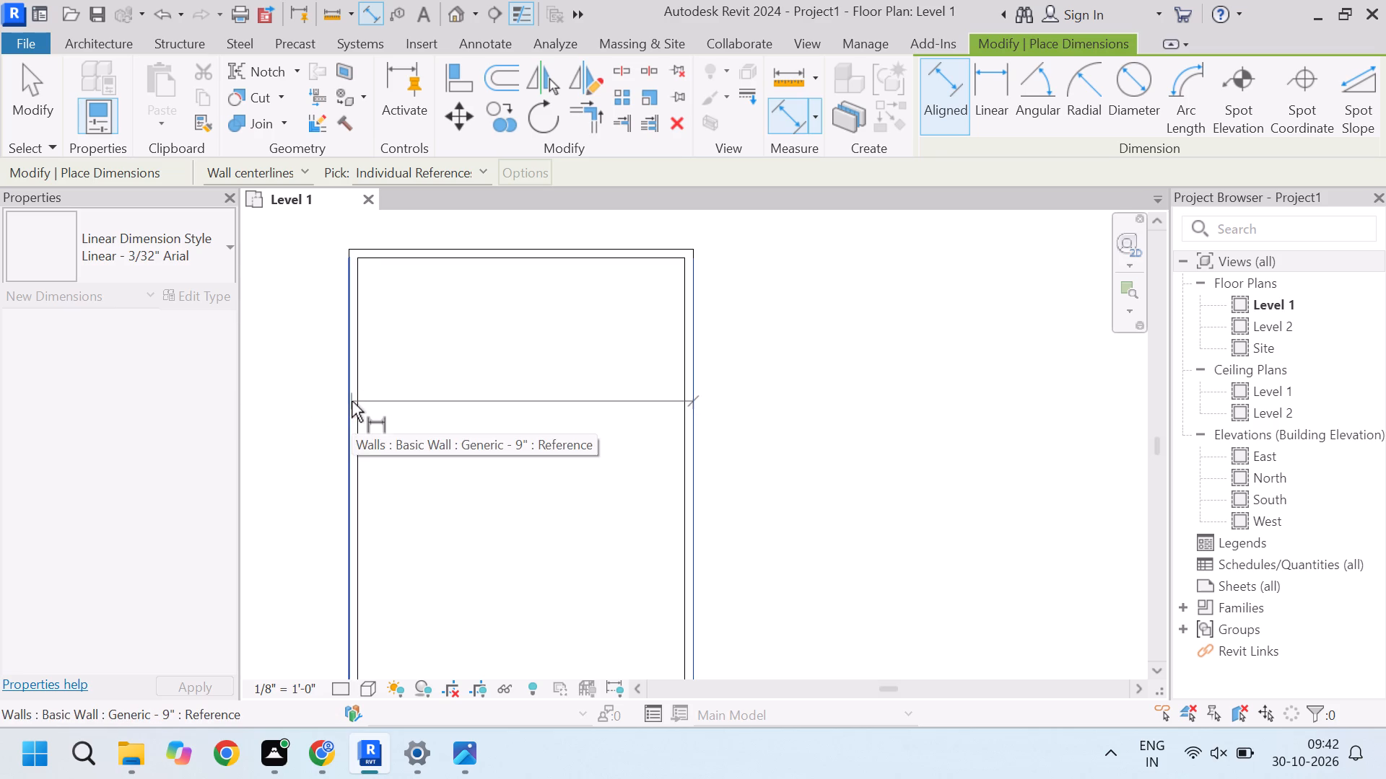
click(352, 401)
scroll(559, 309, up, 2)
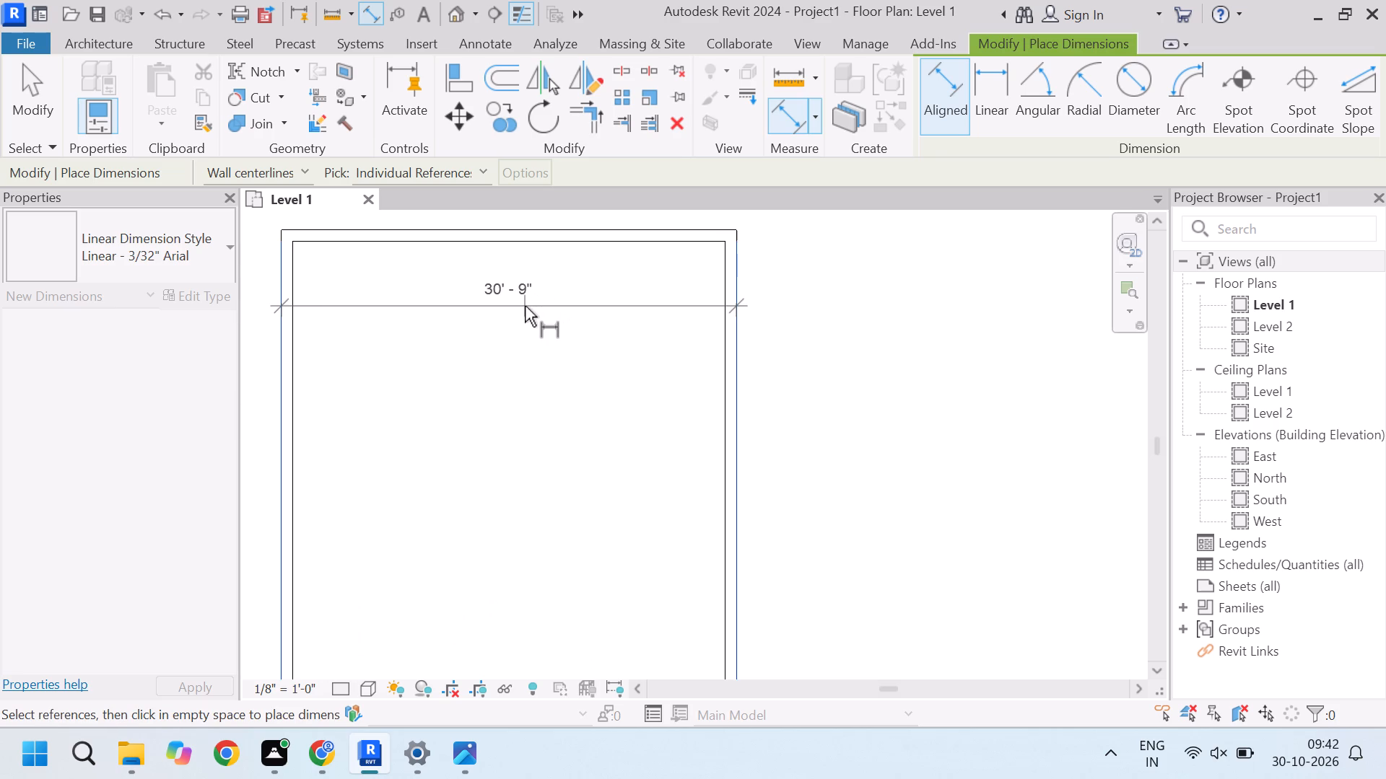
key(Escape)
Measure the overall building length between the outer faces of the north and south walls with an aligned dimension, and leave the tool without placing it.
scroll(531, 337, down, 2)
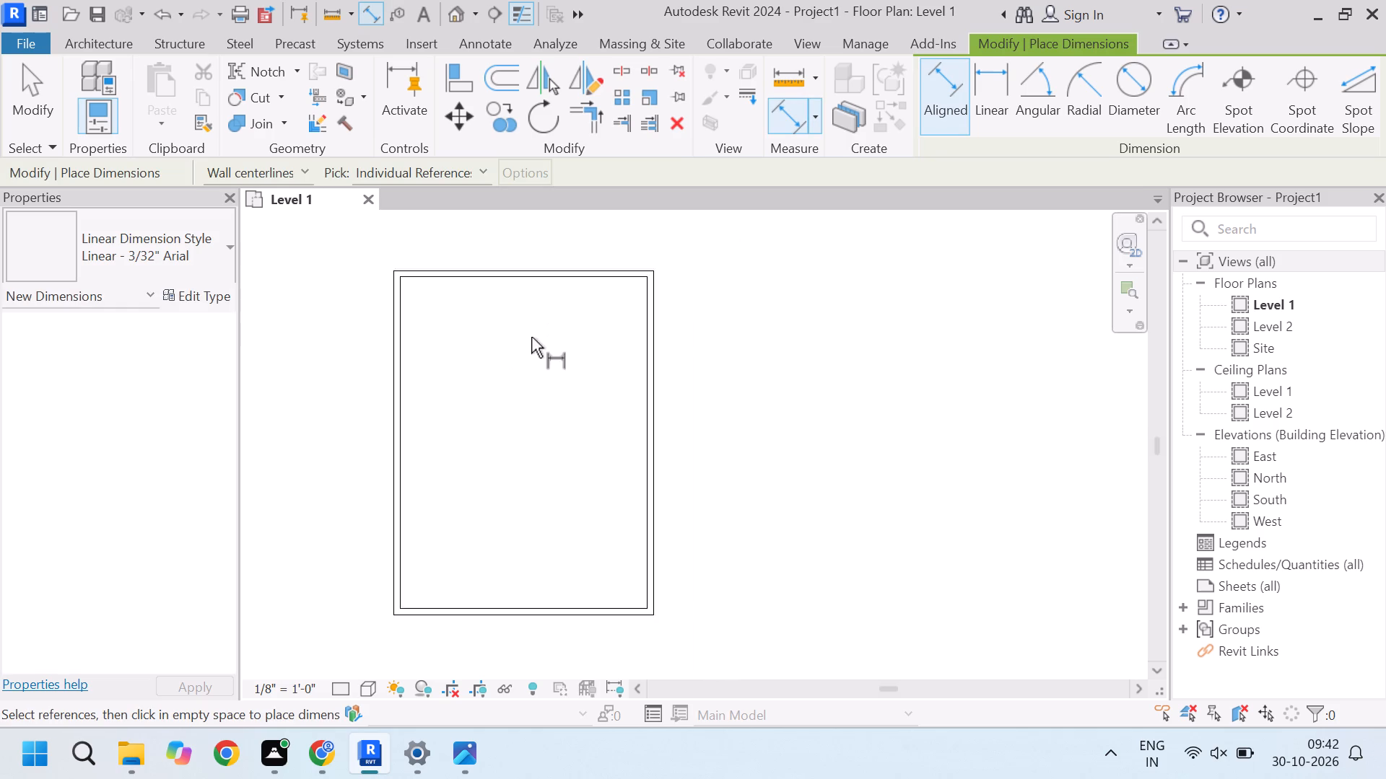
scroll(531, 337, down, 2)
key(Tab)
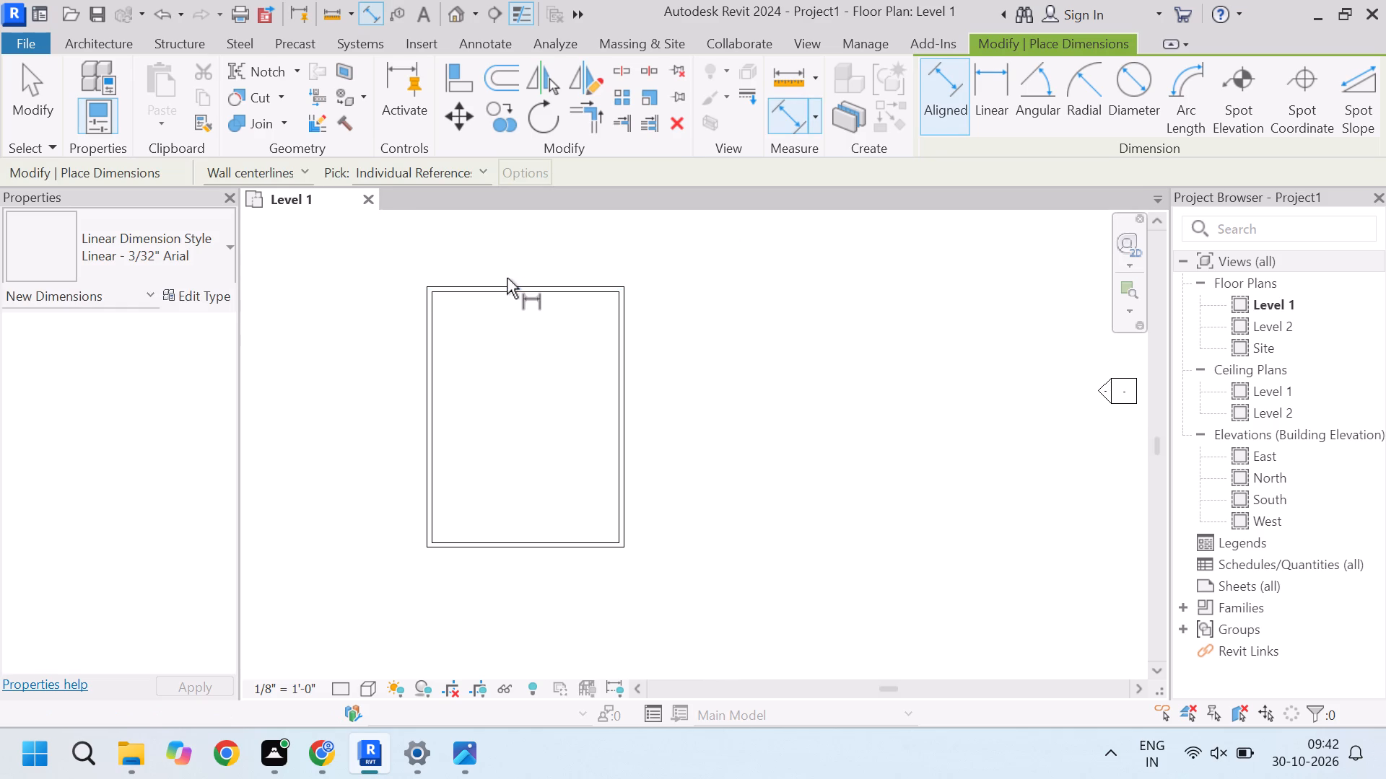
scroll(508, 288, up, 12)
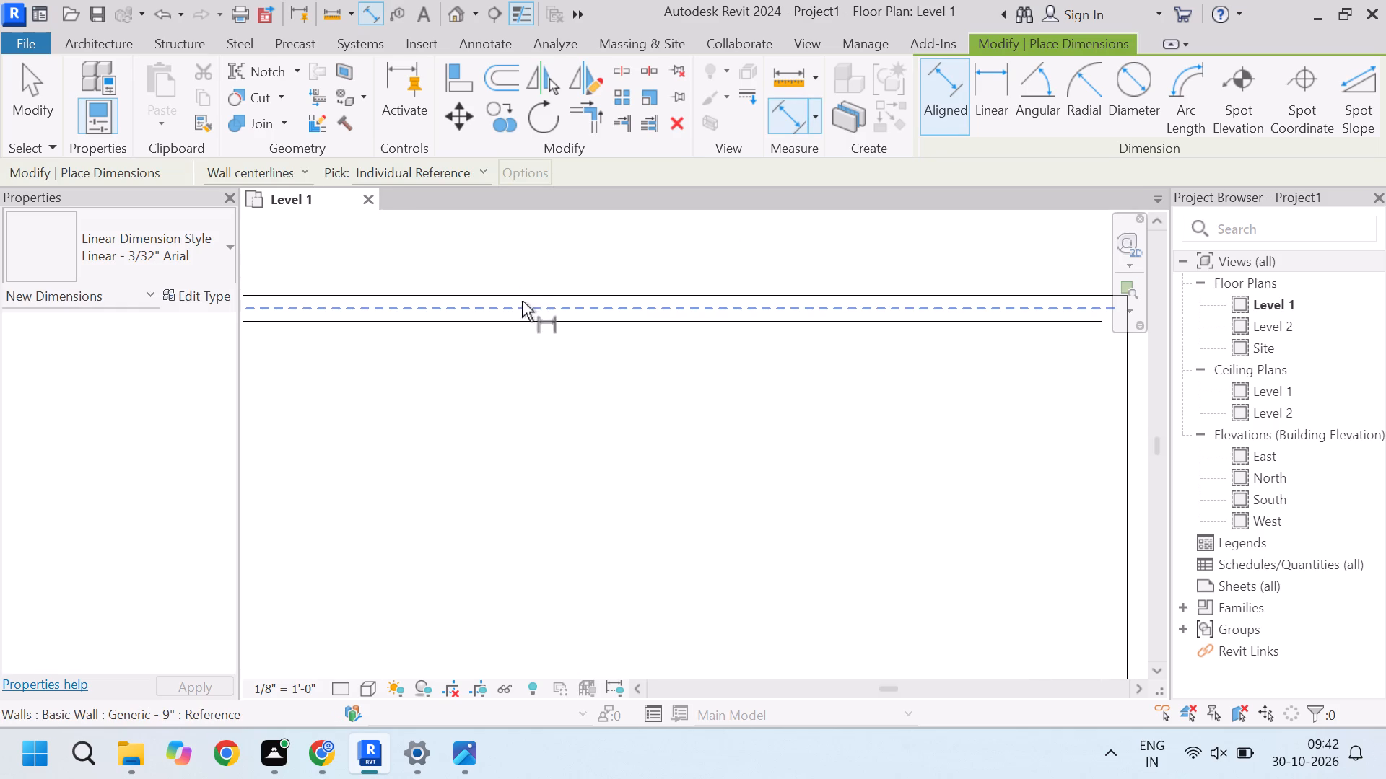
key(Tab)
click(523, 296)
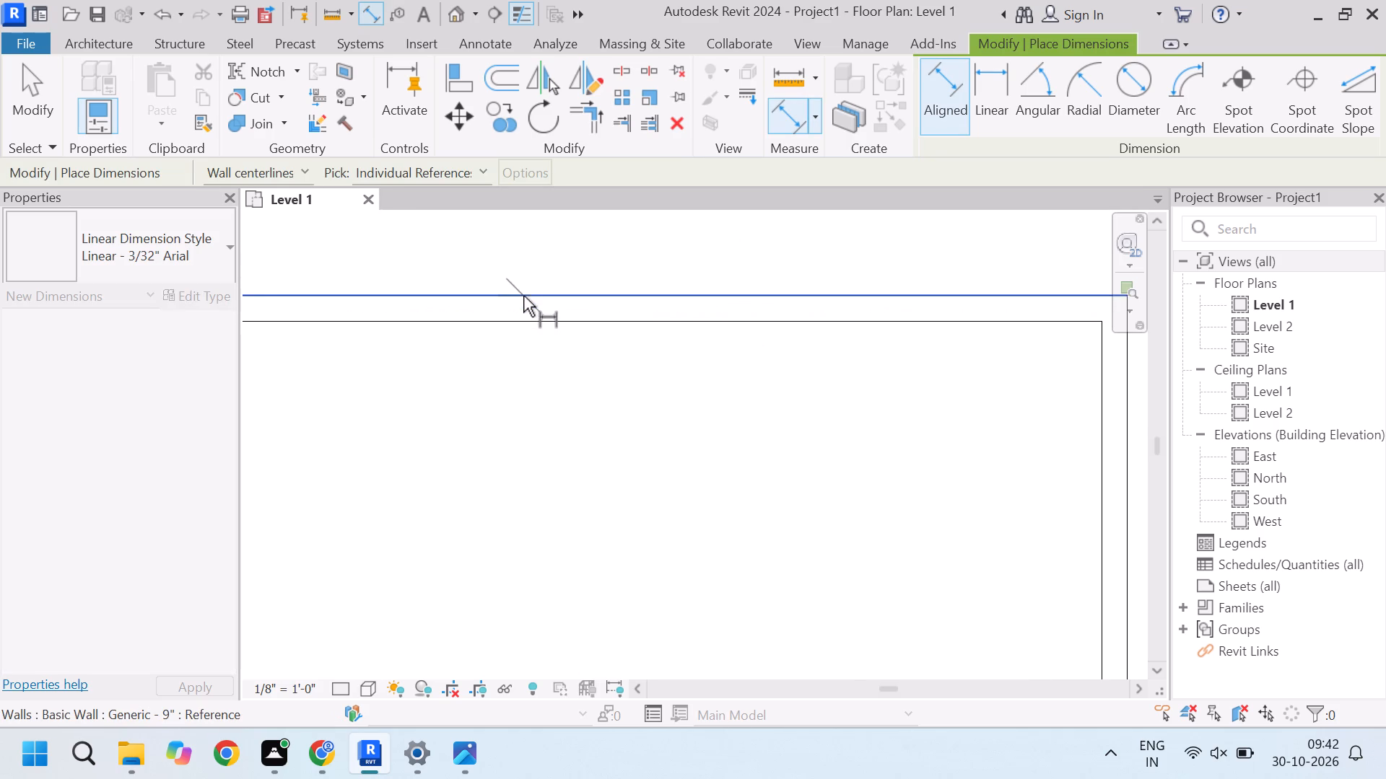
scroll(522, 295, down, 15)
scroll(546, 424, up, 5)
scroll(520, 507, up, 4)
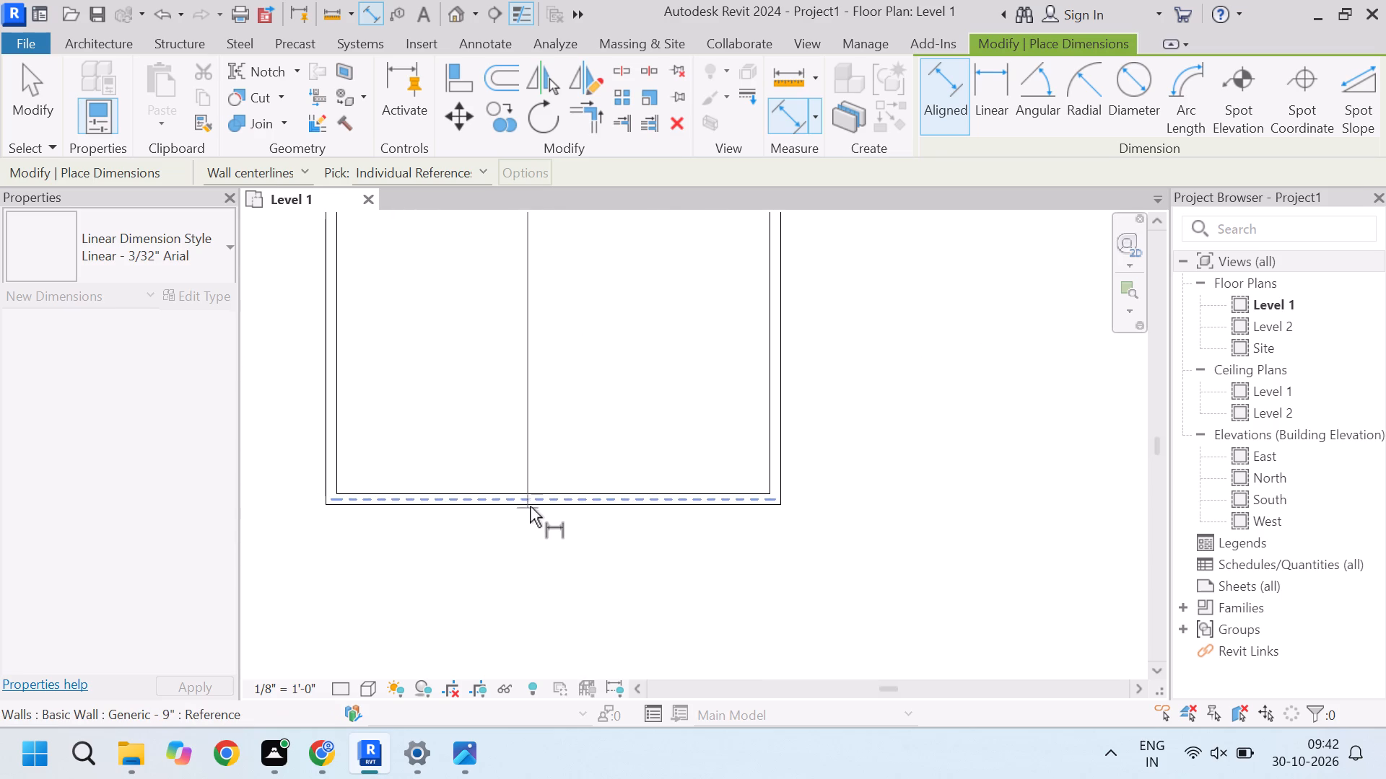
key(Tab)
click(530, 506)
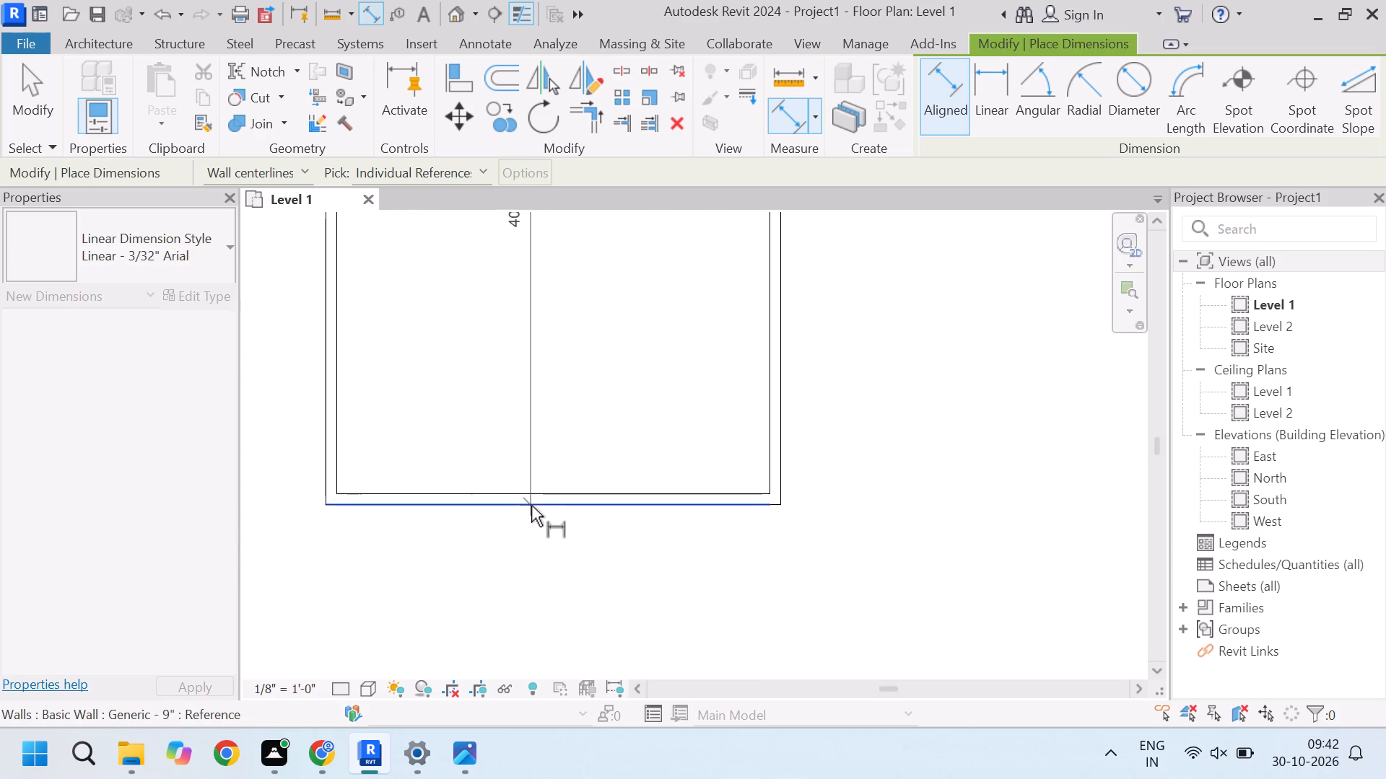
scroll(519, 506, down, 7)
scroll(595, 392, up, 8)
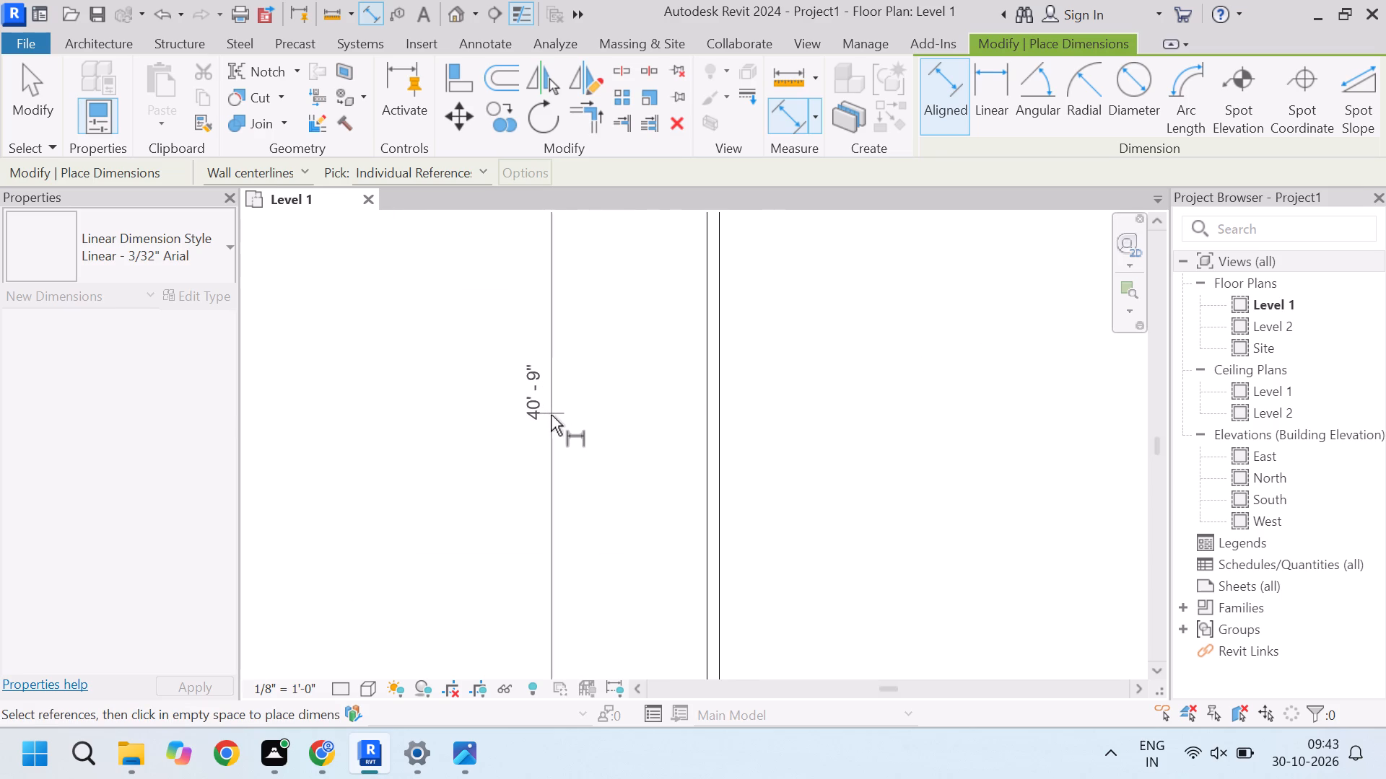
key(Escape)
key(Escape)
key(space)
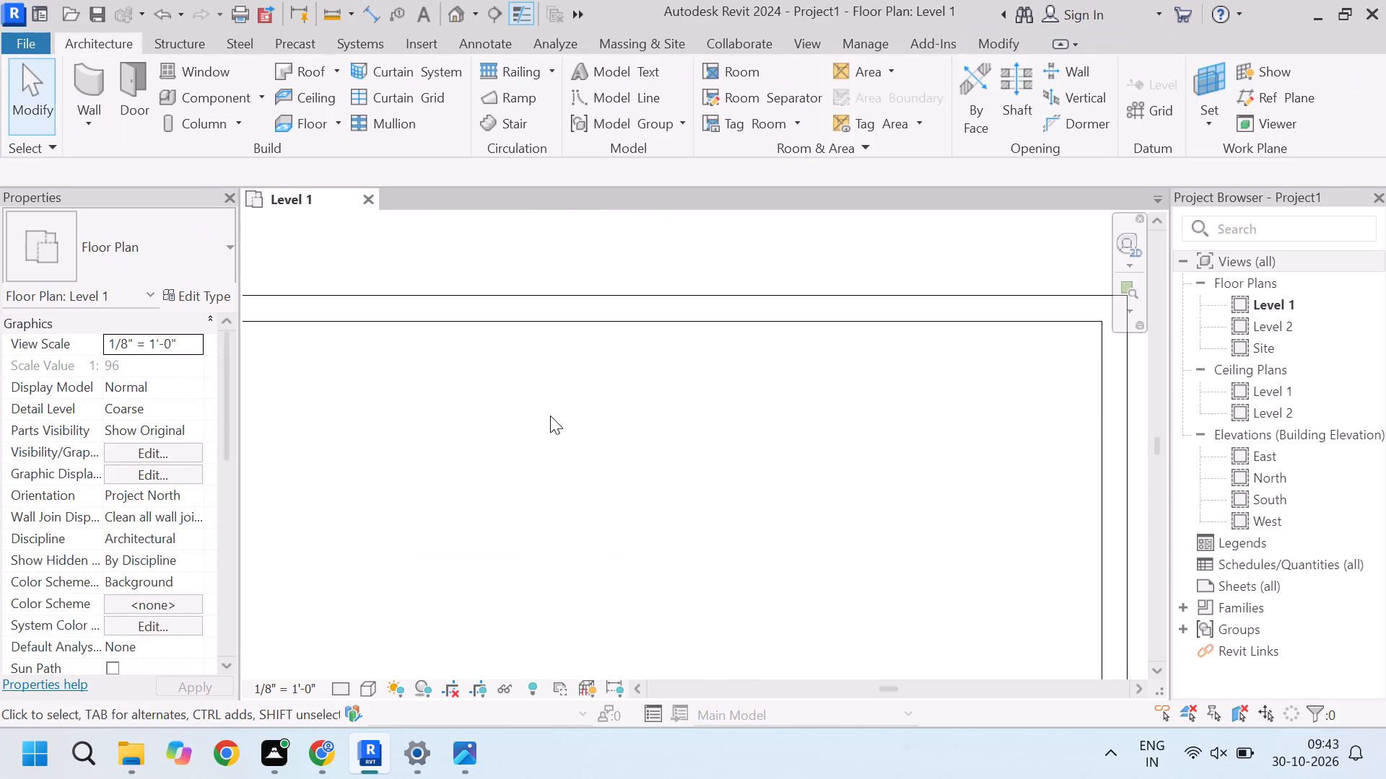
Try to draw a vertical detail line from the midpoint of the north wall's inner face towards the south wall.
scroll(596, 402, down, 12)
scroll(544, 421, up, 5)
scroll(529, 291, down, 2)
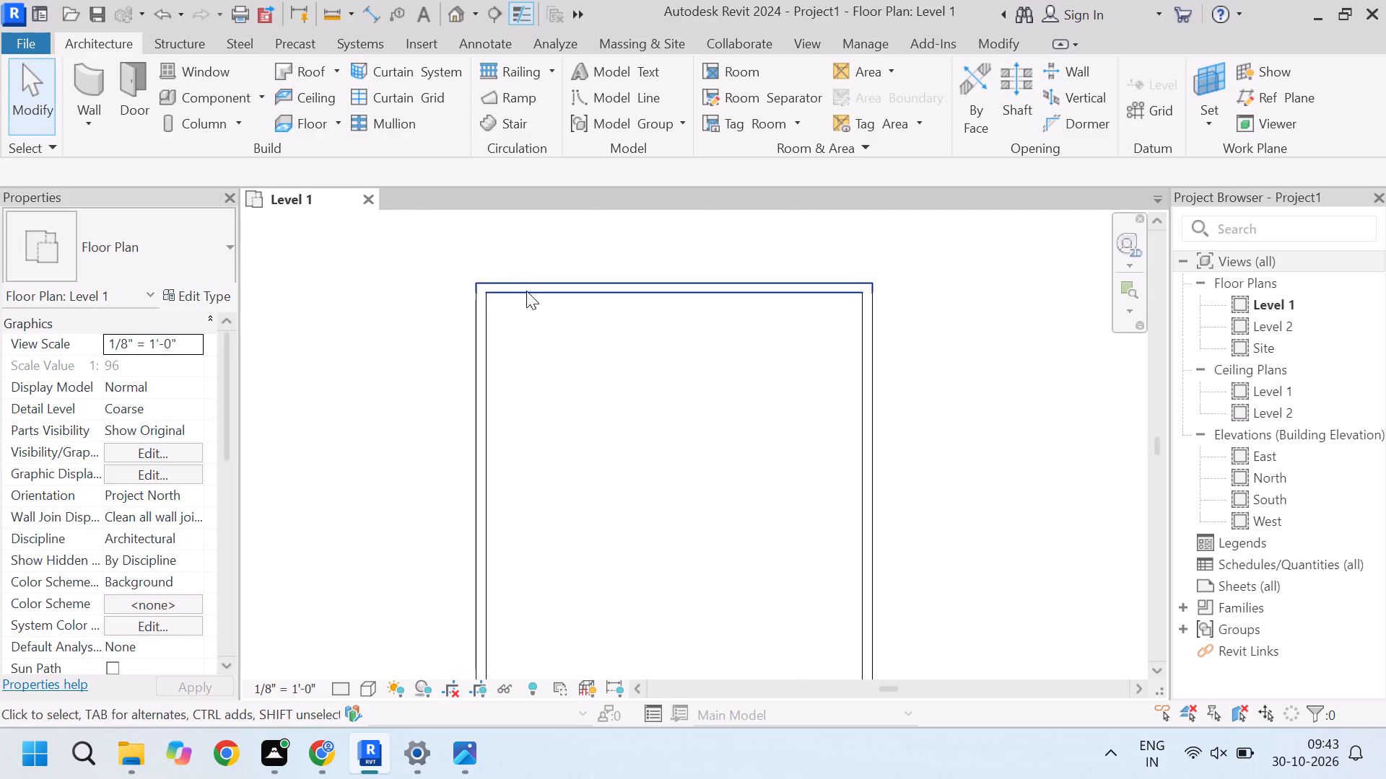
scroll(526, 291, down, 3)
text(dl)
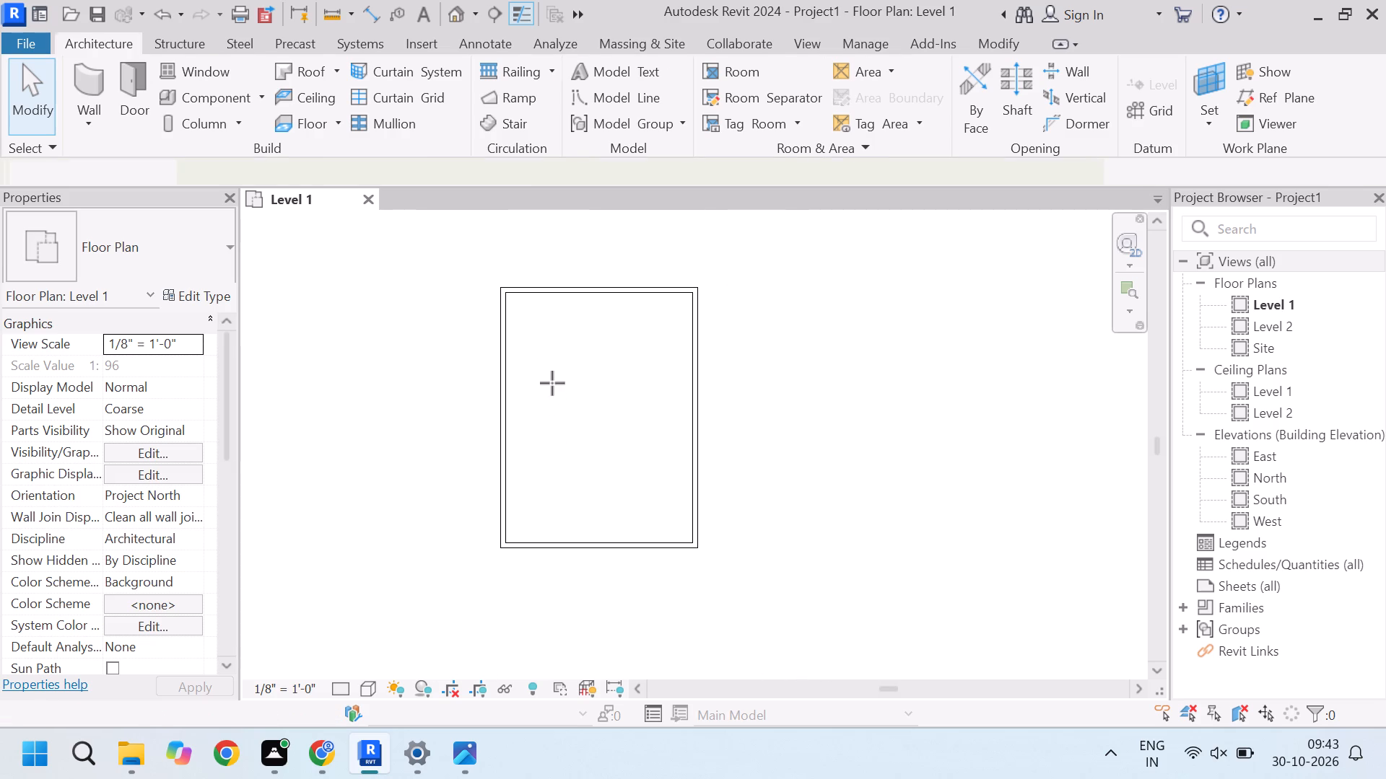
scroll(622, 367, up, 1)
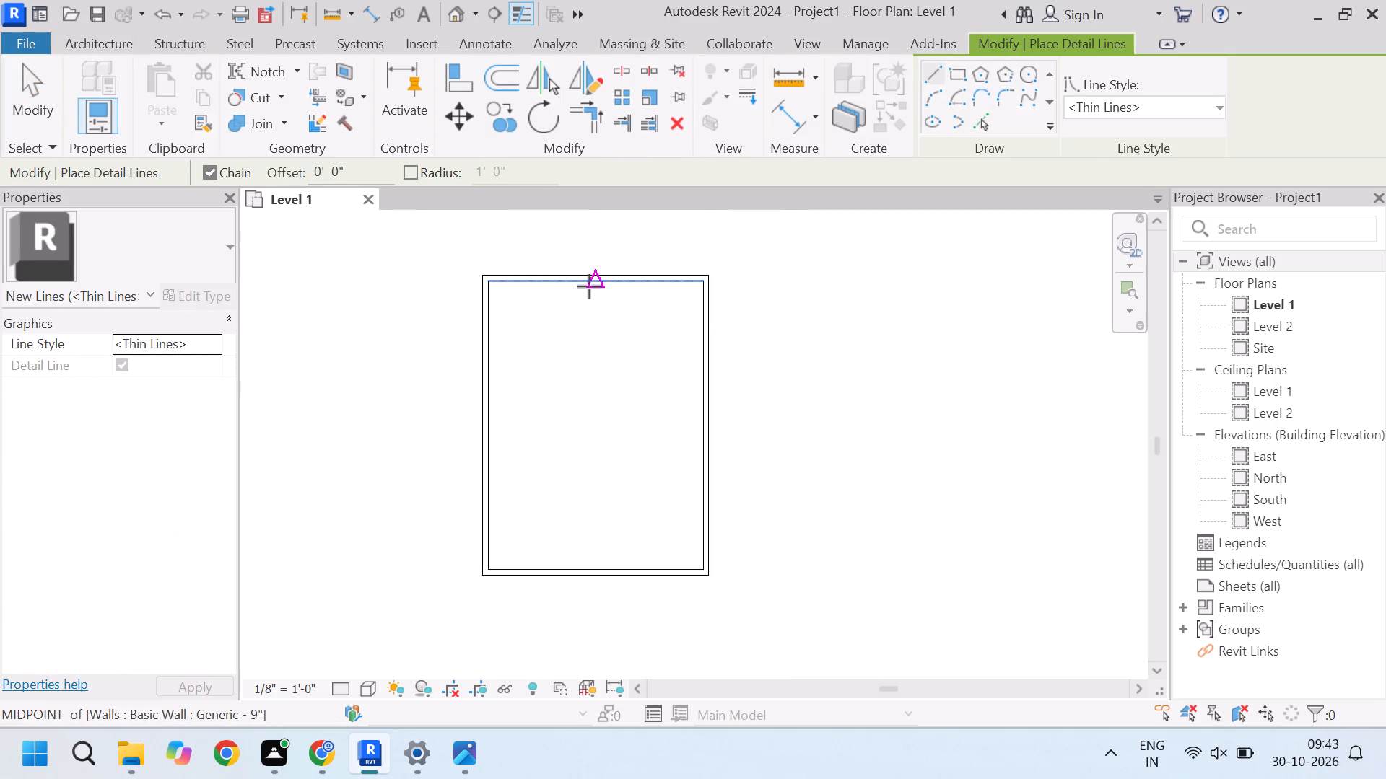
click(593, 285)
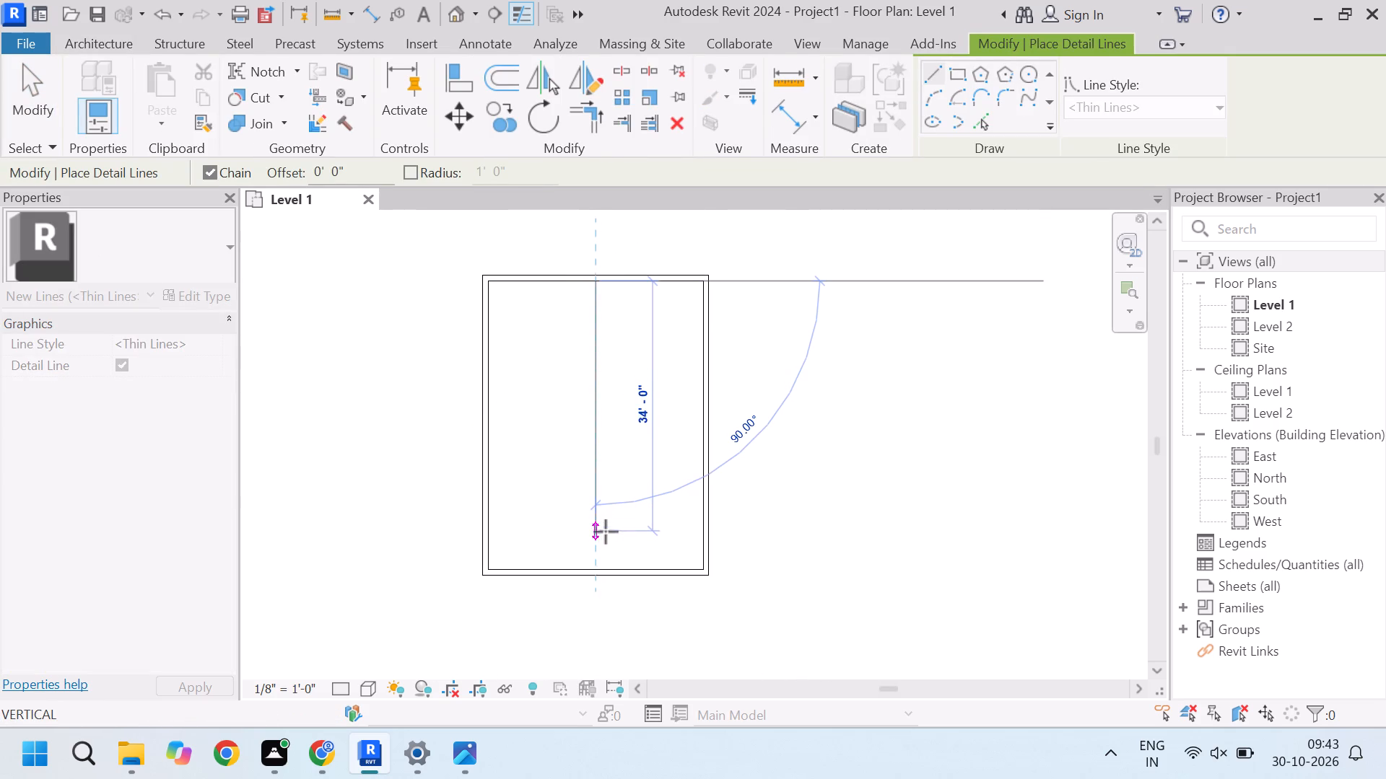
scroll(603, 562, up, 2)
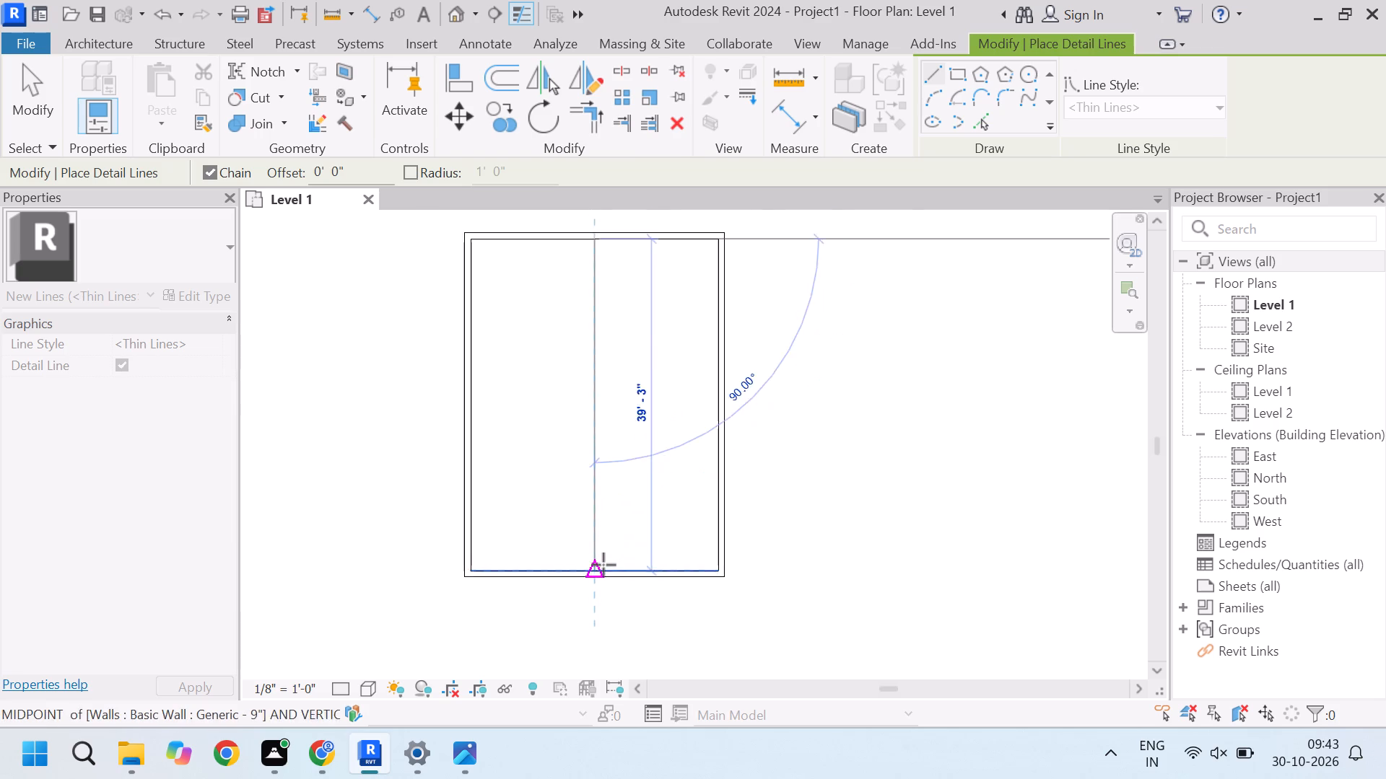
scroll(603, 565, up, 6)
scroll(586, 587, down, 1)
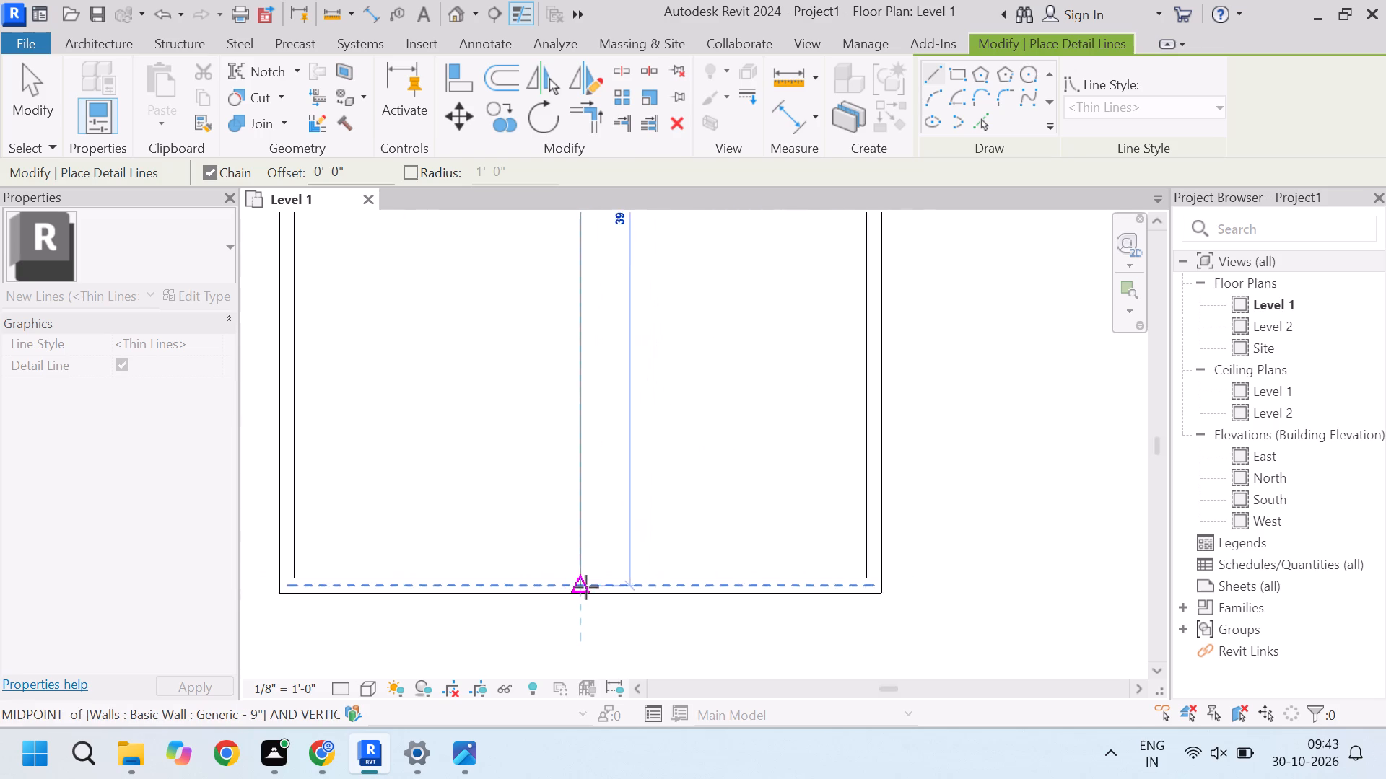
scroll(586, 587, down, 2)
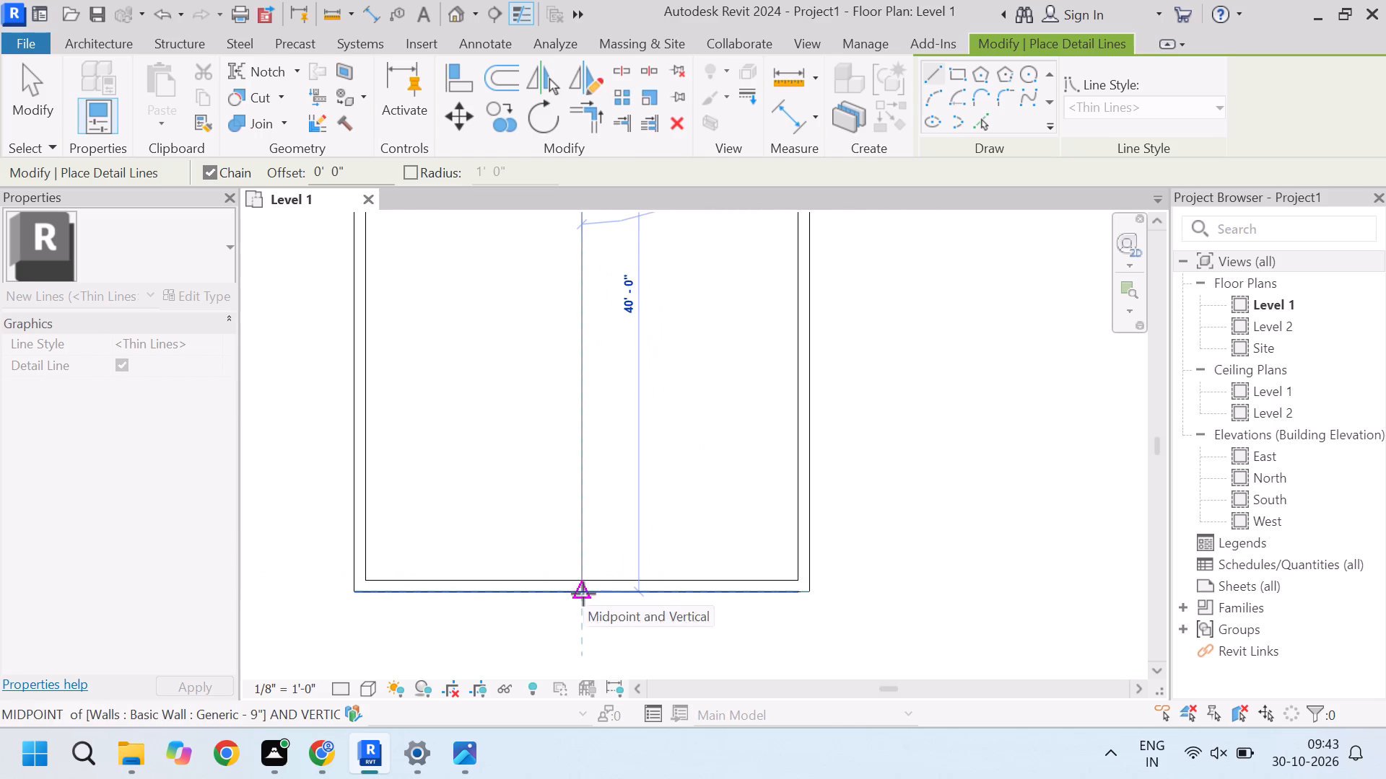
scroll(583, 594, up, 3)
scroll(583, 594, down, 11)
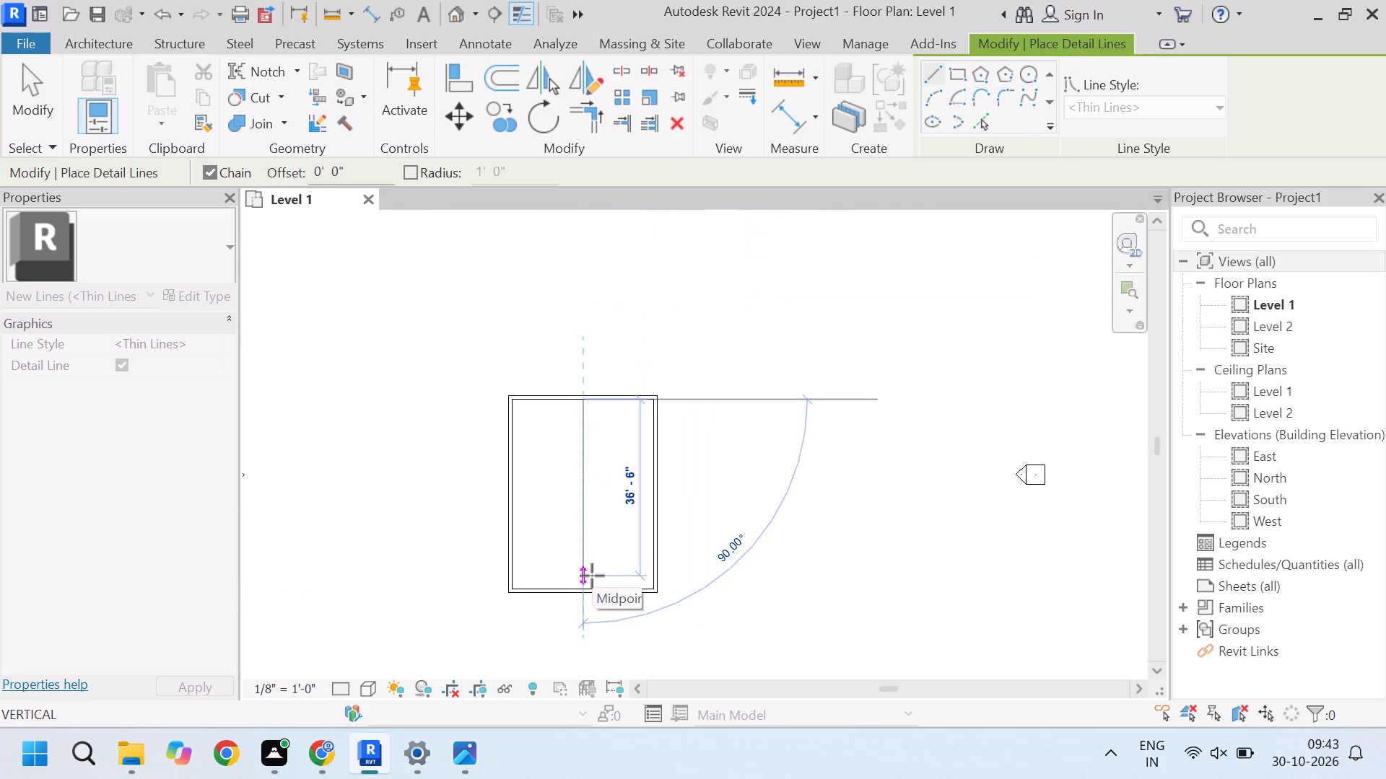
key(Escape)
Draw a 40' vertical detail line from the midpoint of the north wall's outer face to the midpoint of the south wall's inner face.
scroll(507, 565, up, 4)
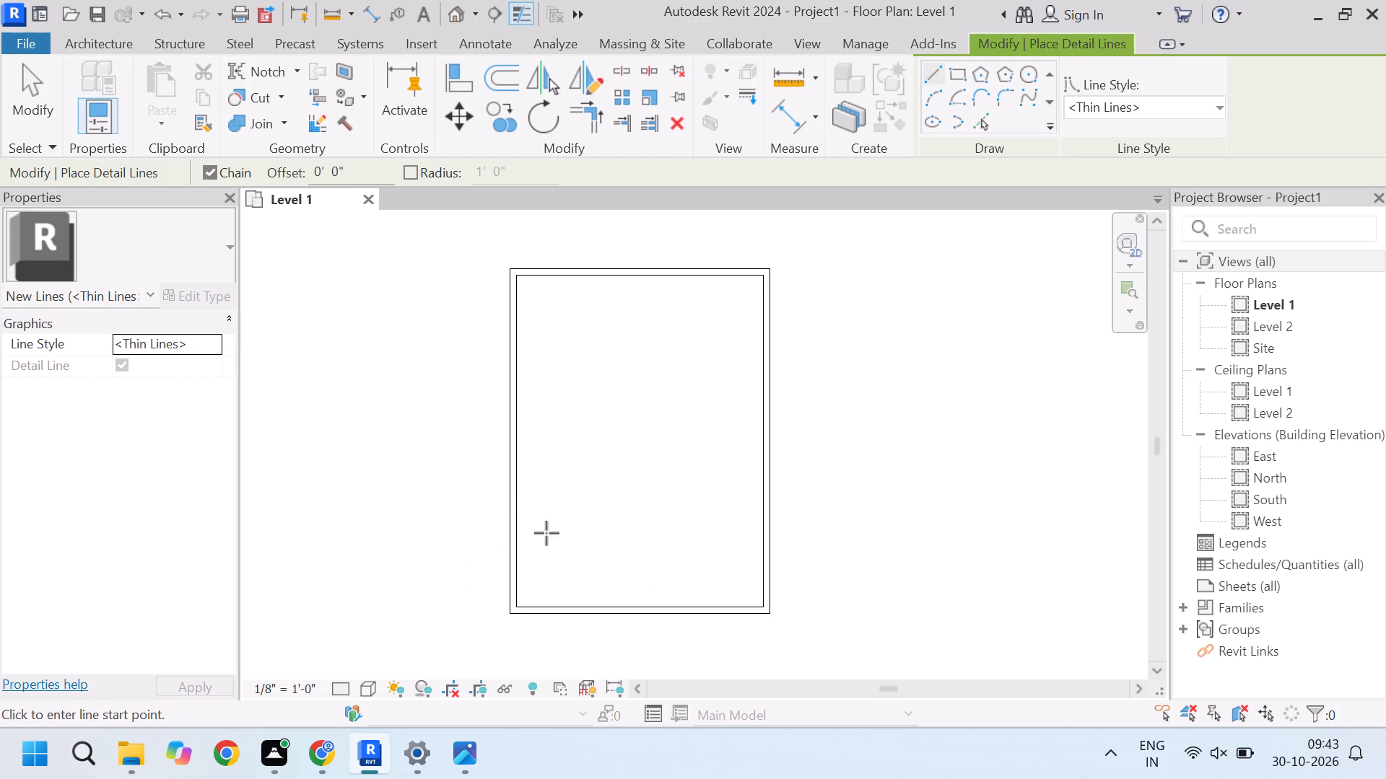
click(637, 268)
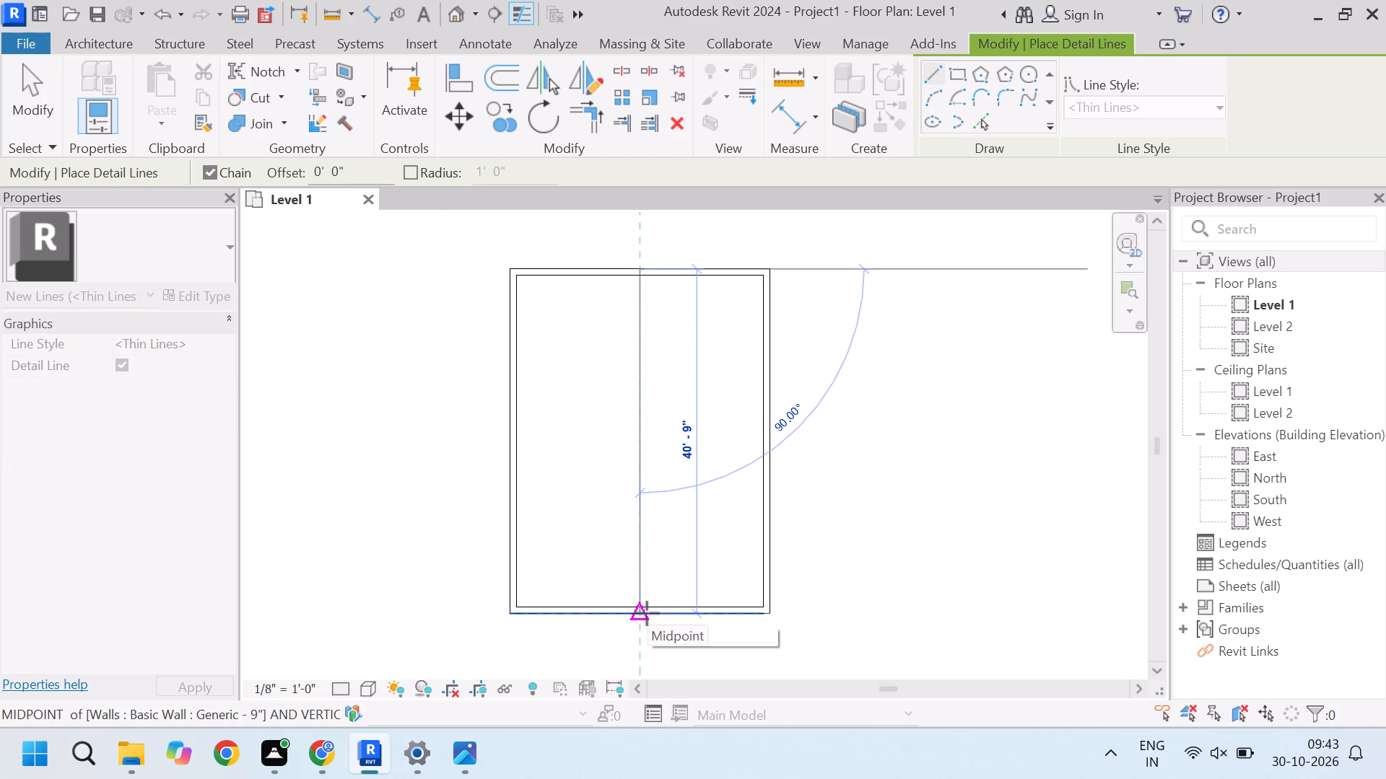
scroll(647, 613, up, 5)
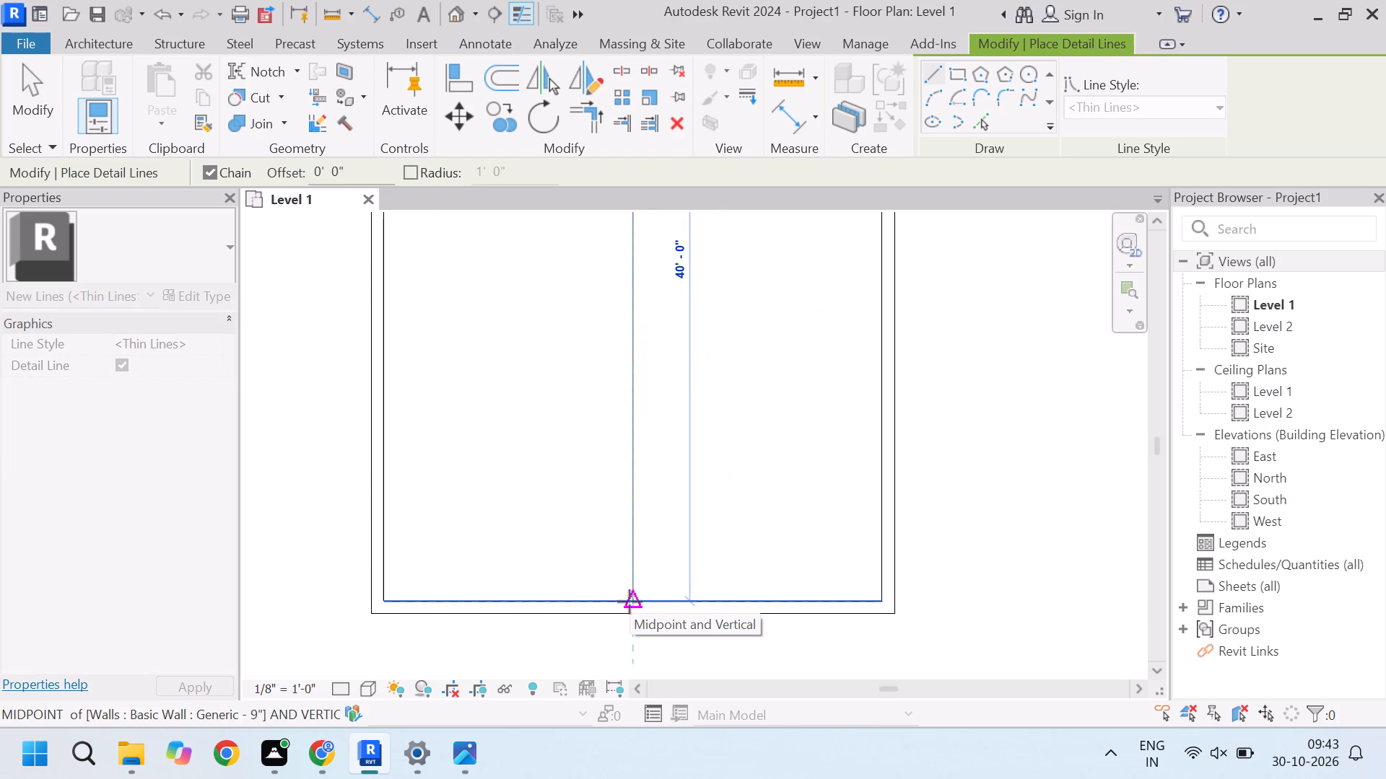
click(629, 602)
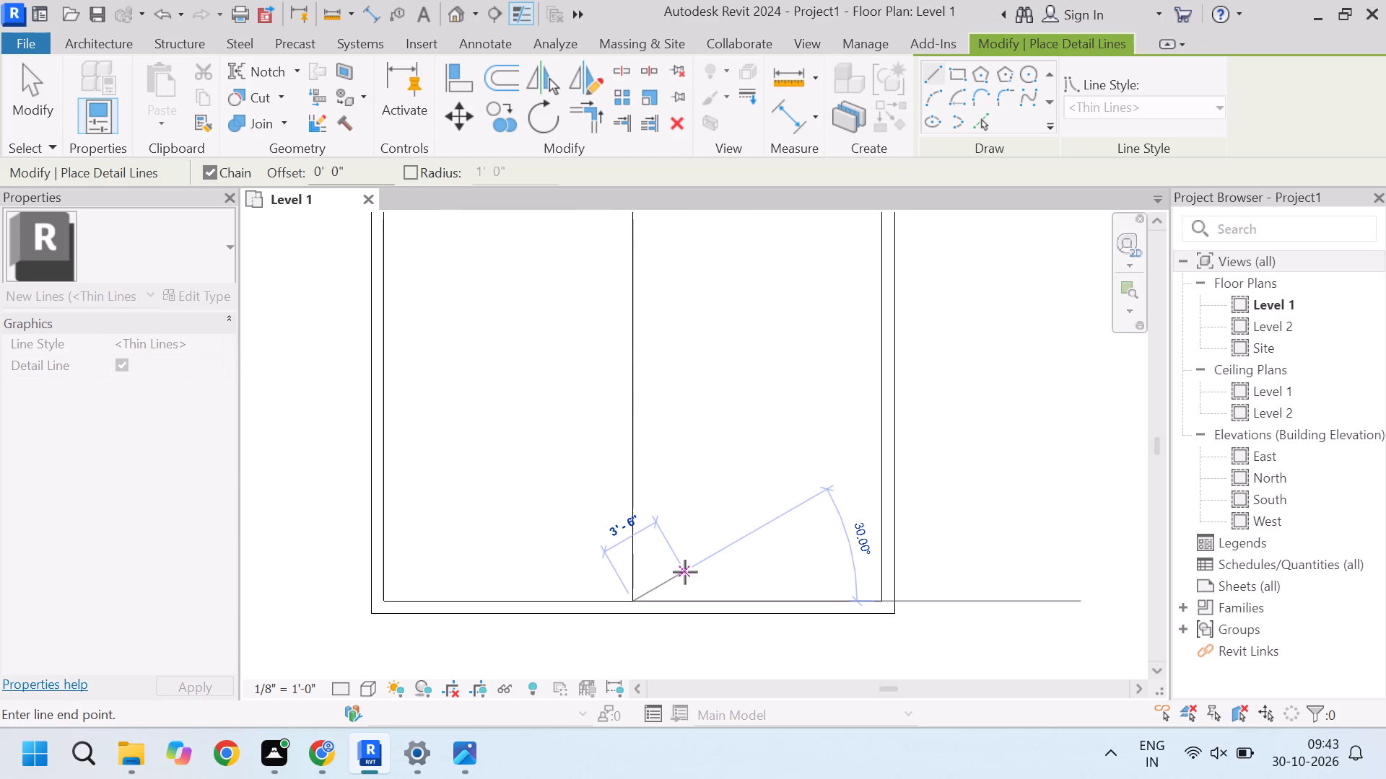
key(Escape)
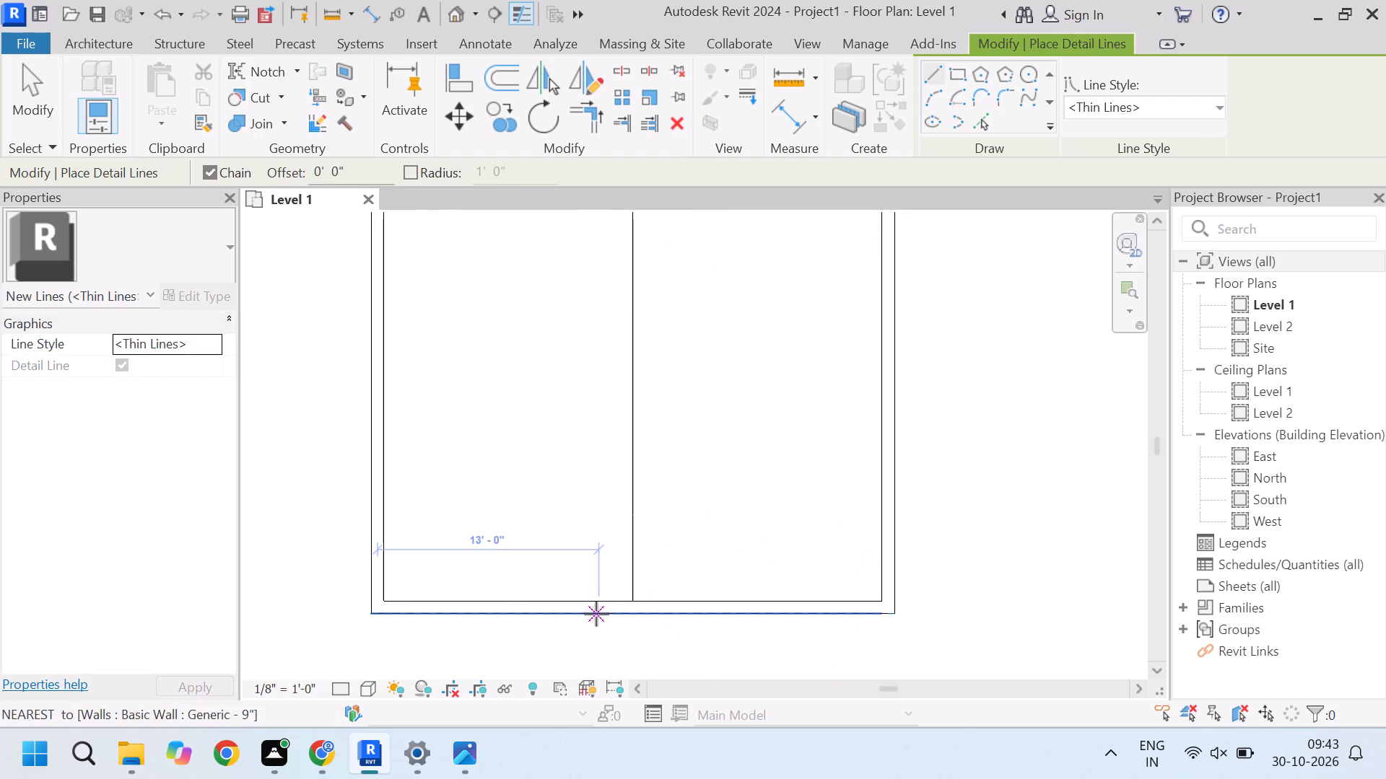
key(Escape)
key(Escape)
key(Escape)
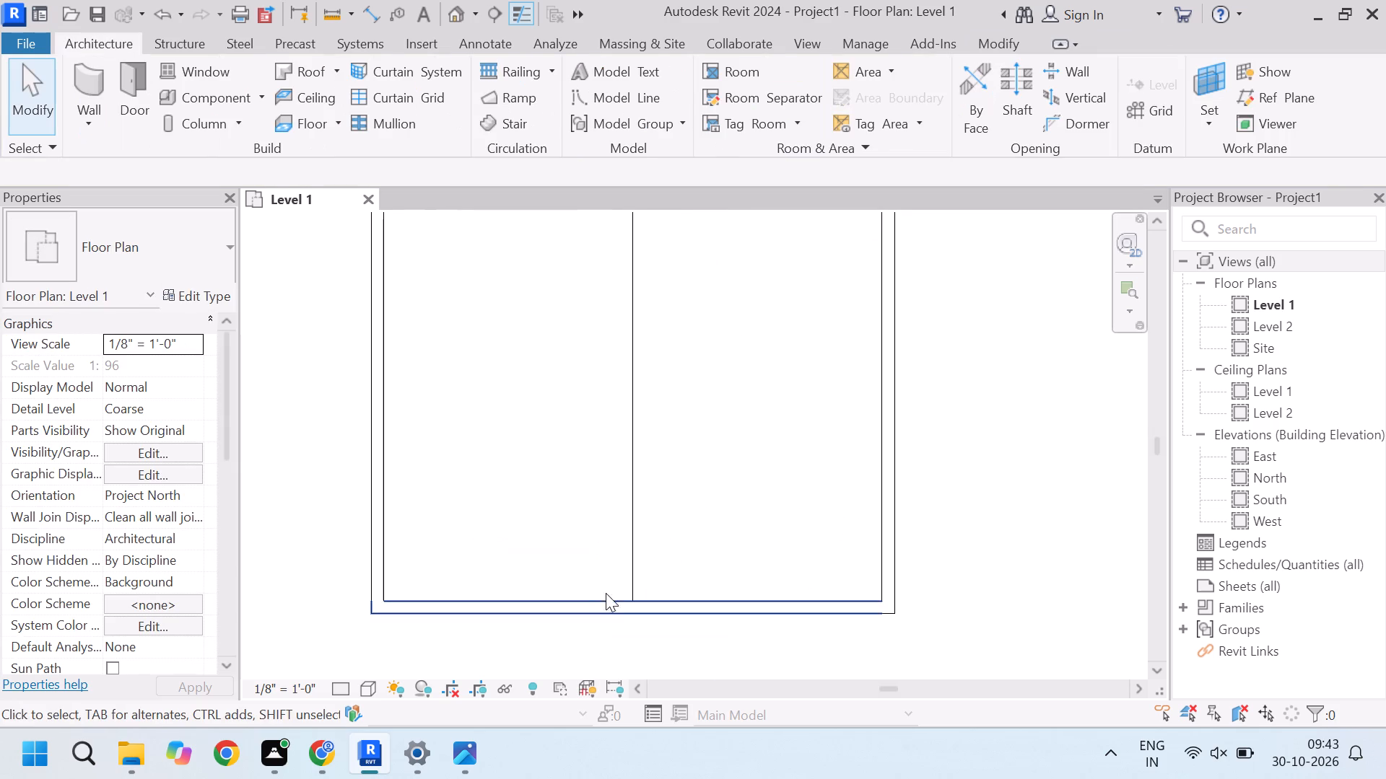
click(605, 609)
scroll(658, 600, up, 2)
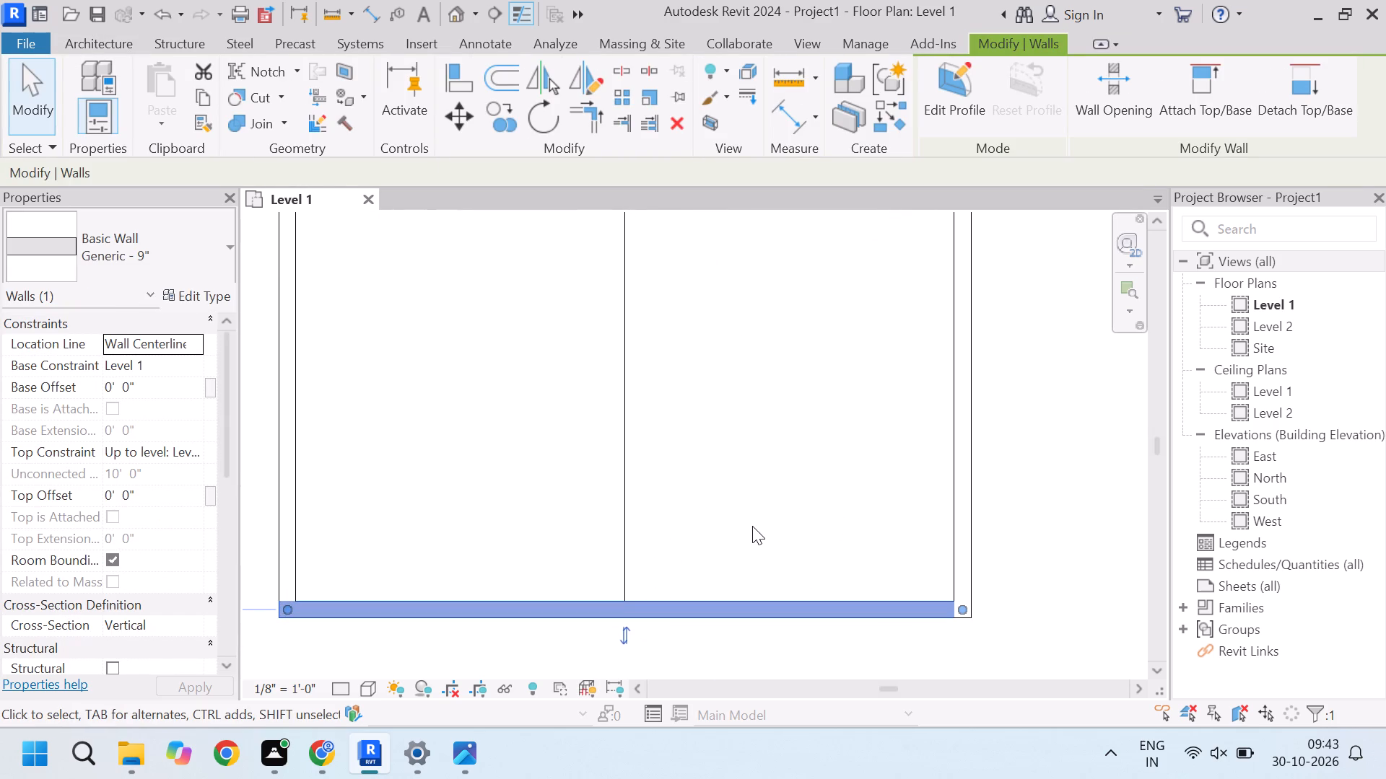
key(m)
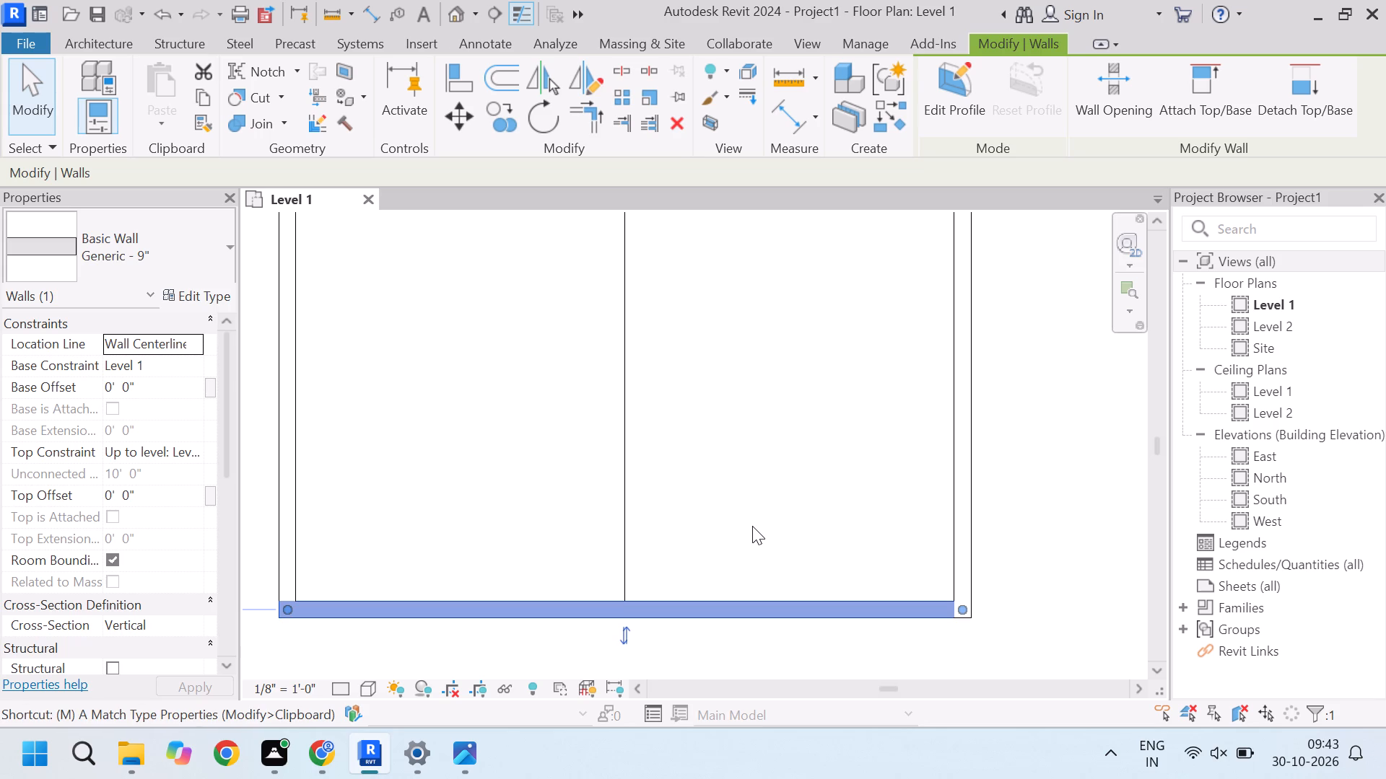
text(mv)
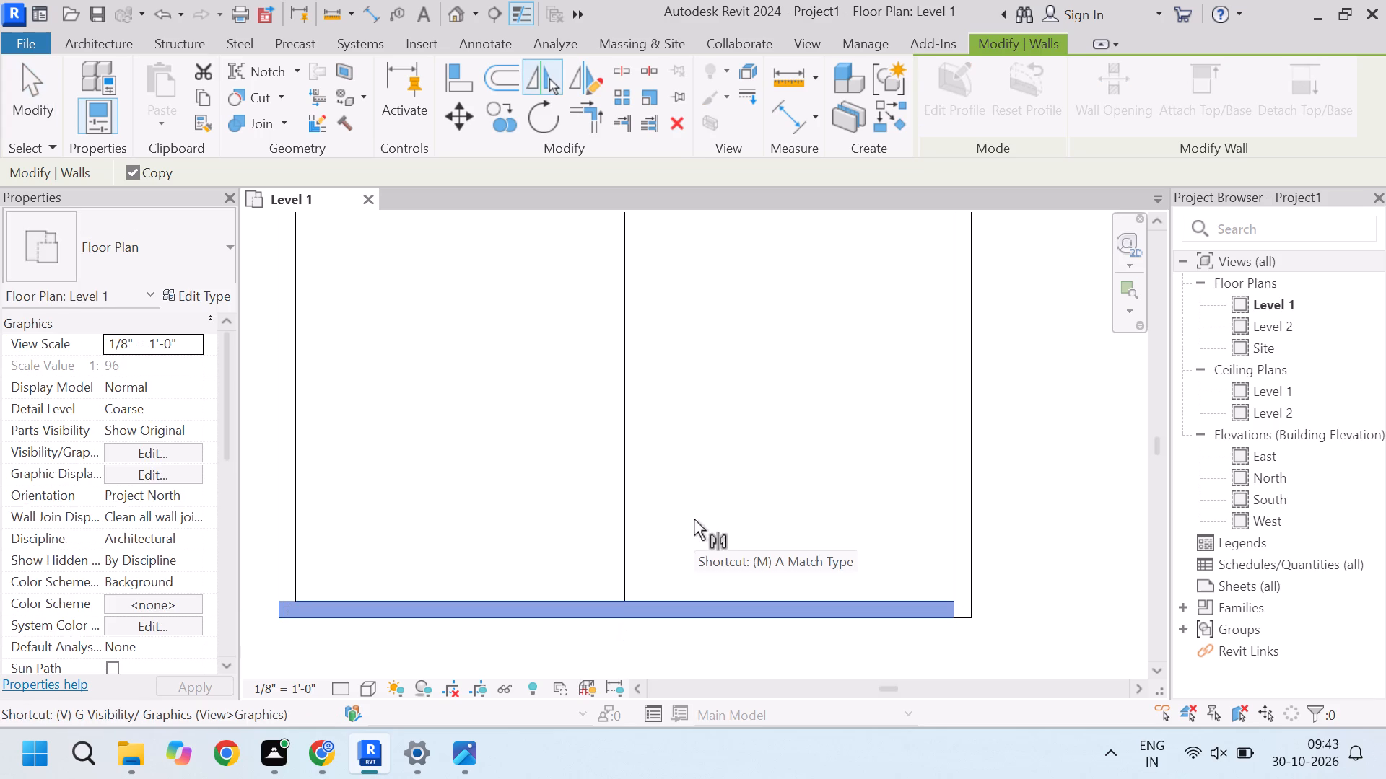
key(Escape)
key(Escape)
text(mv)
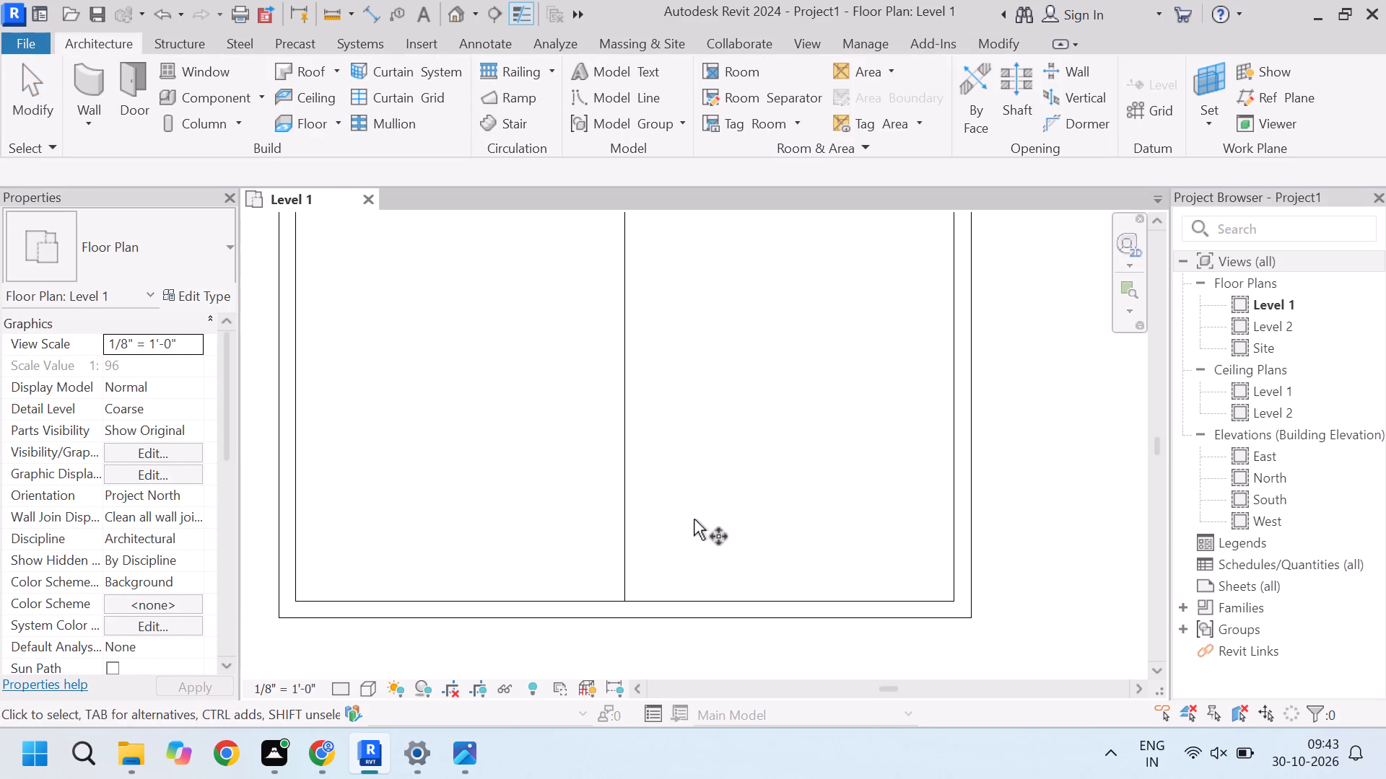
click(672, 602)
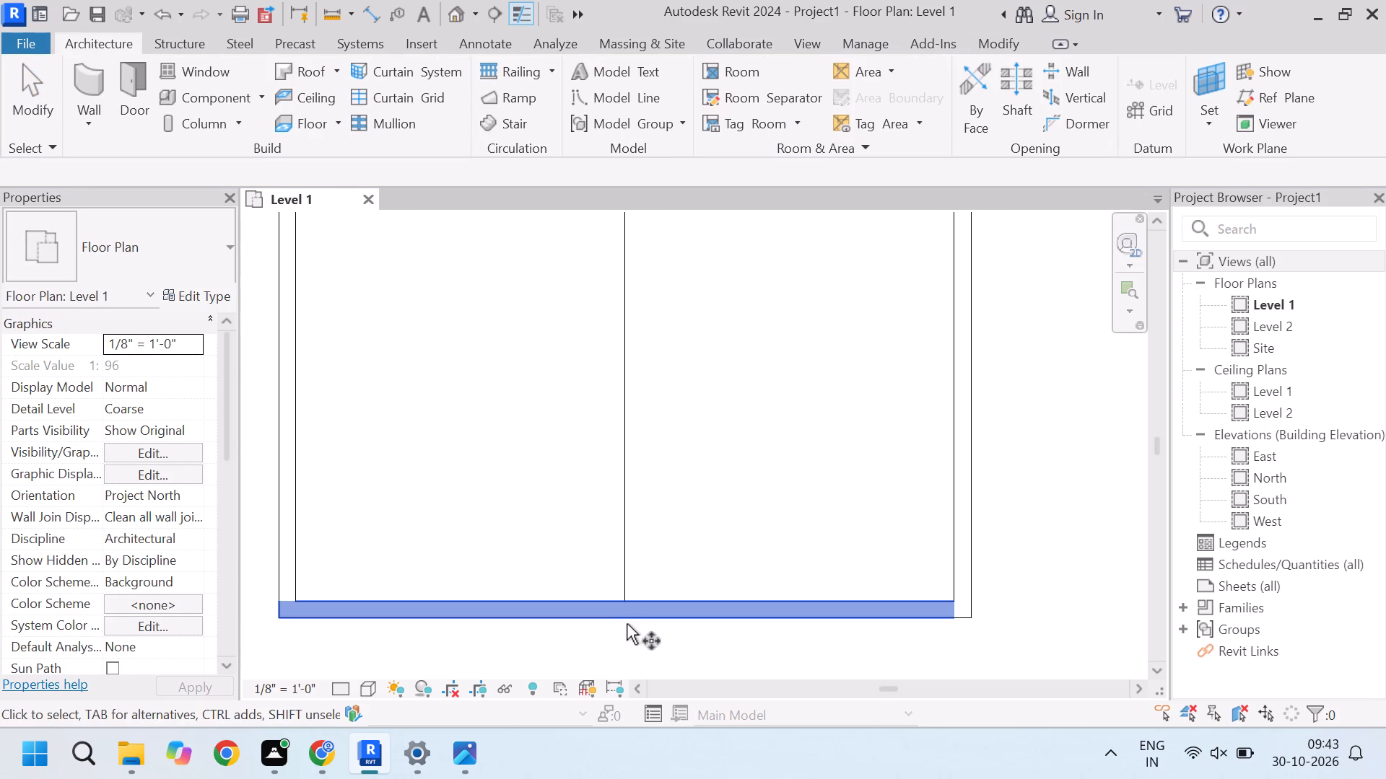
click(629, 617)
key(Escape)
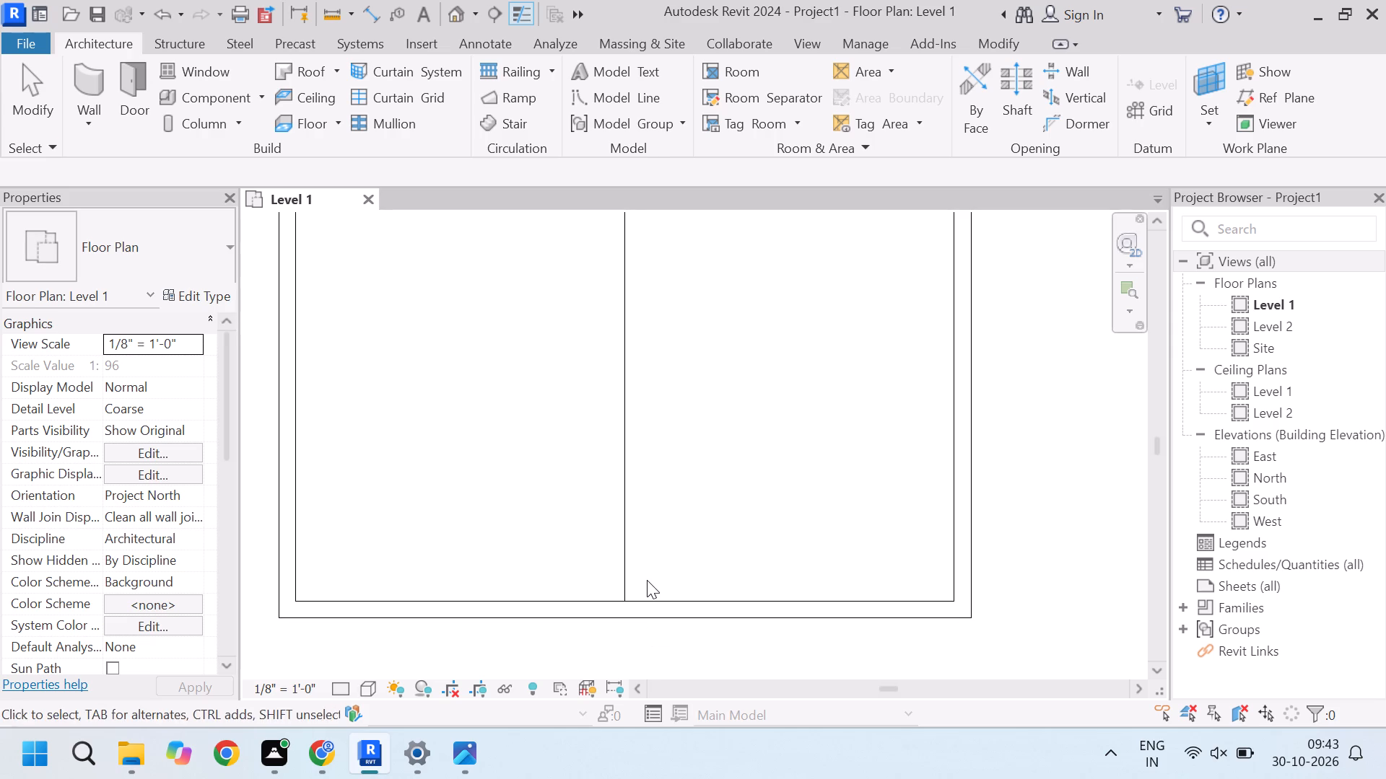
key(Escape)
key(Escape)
Move the south wall north so that its outer face meets the lower end of the central detail line.
click(692, 604)
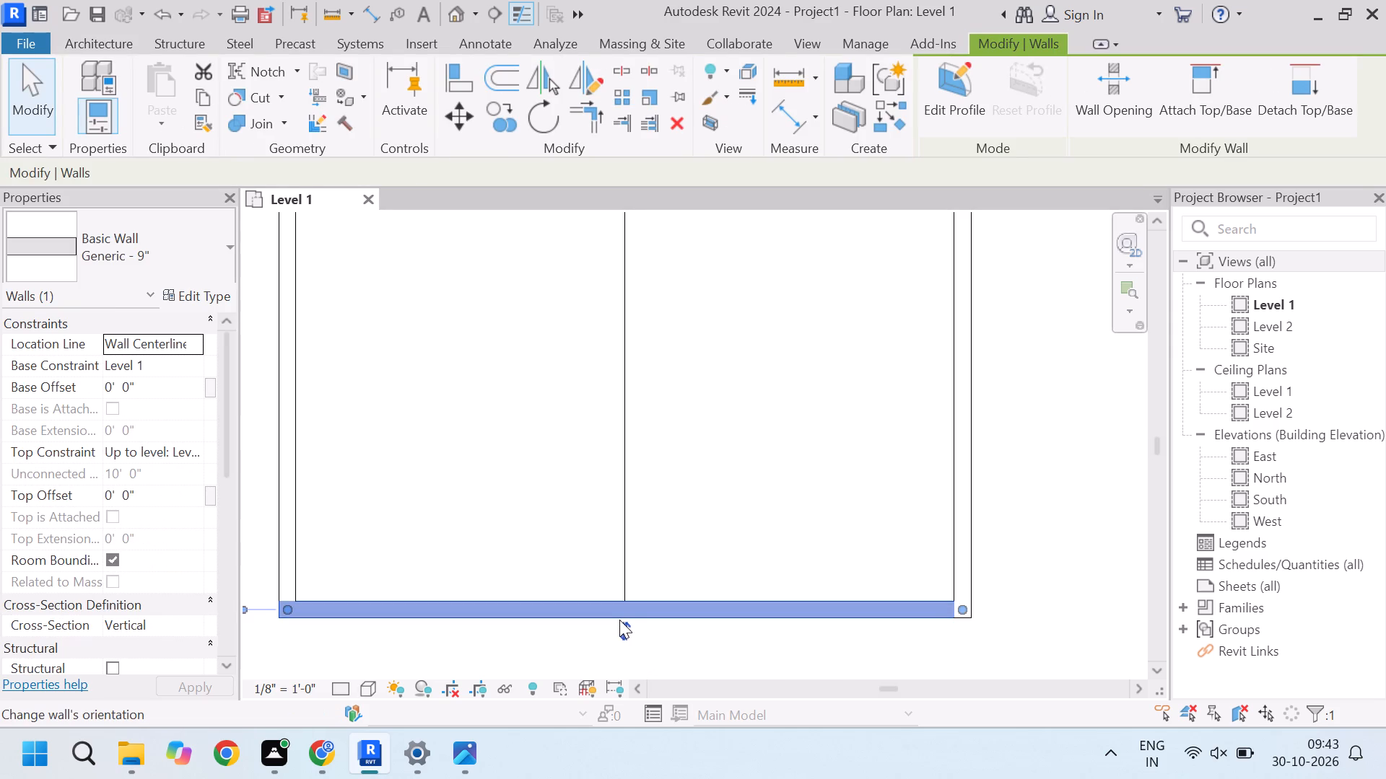
text(mv)
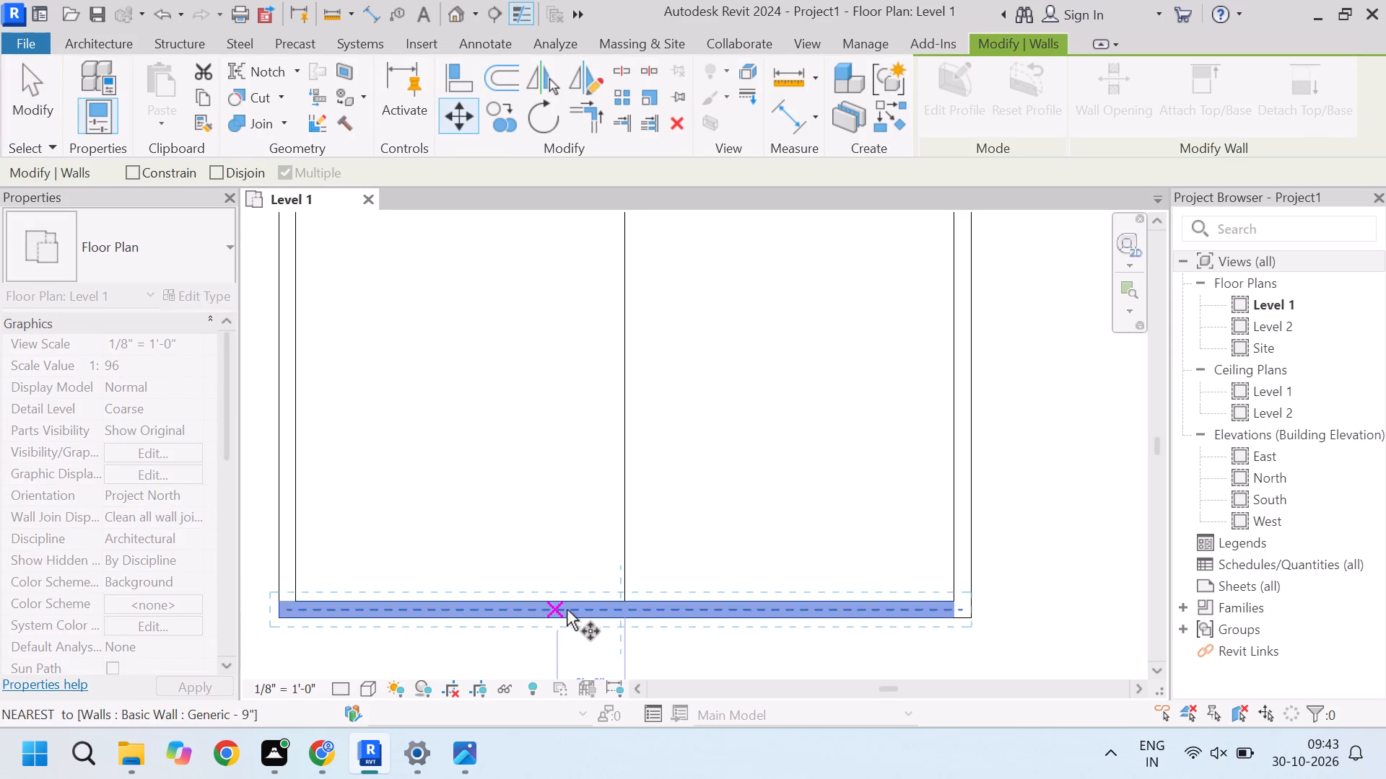
scroll(588, 614, up, 5)
click(648, 620)
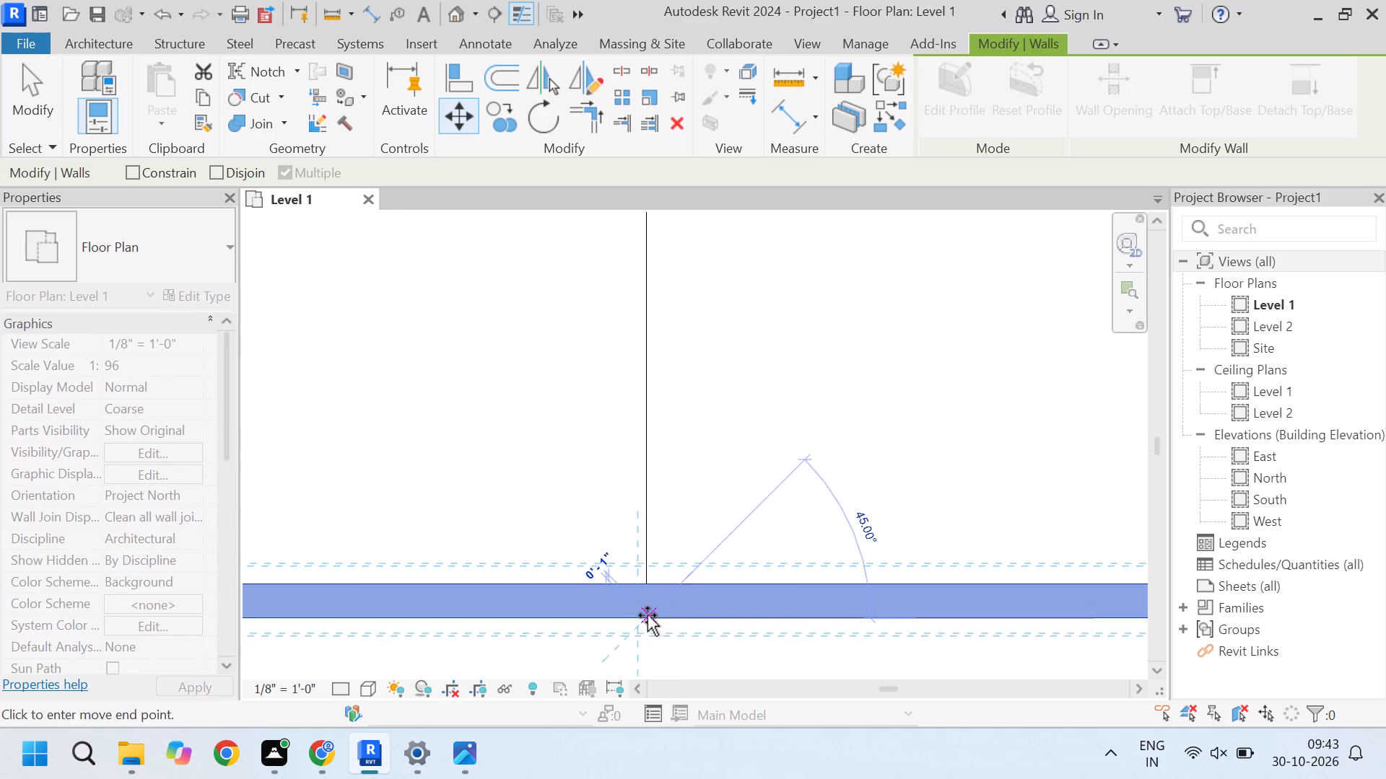
click(645, 586)
scroll(671, 573, down, 7)
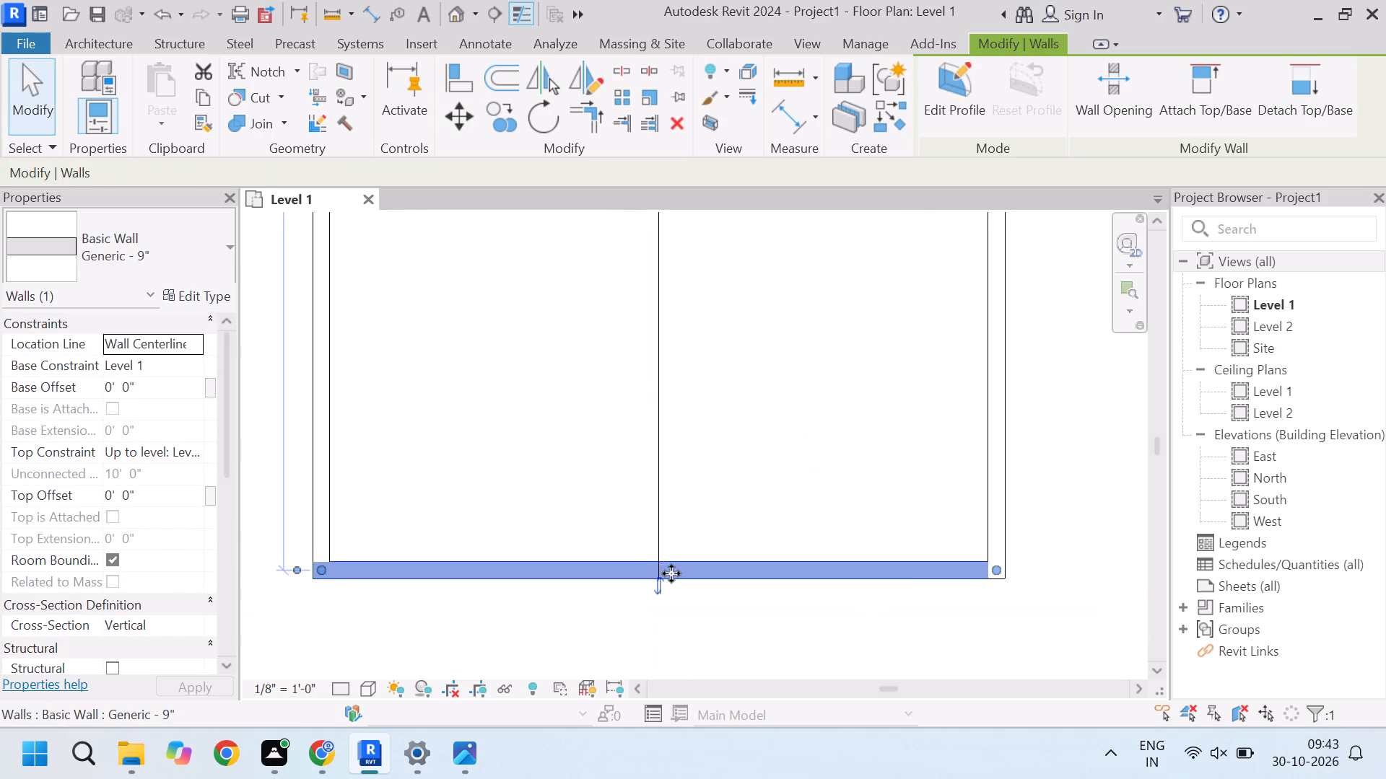
scroll(671, 573, down, 5)
scroll(627, 589, up, 5)
key(Escape)
key(Escape)
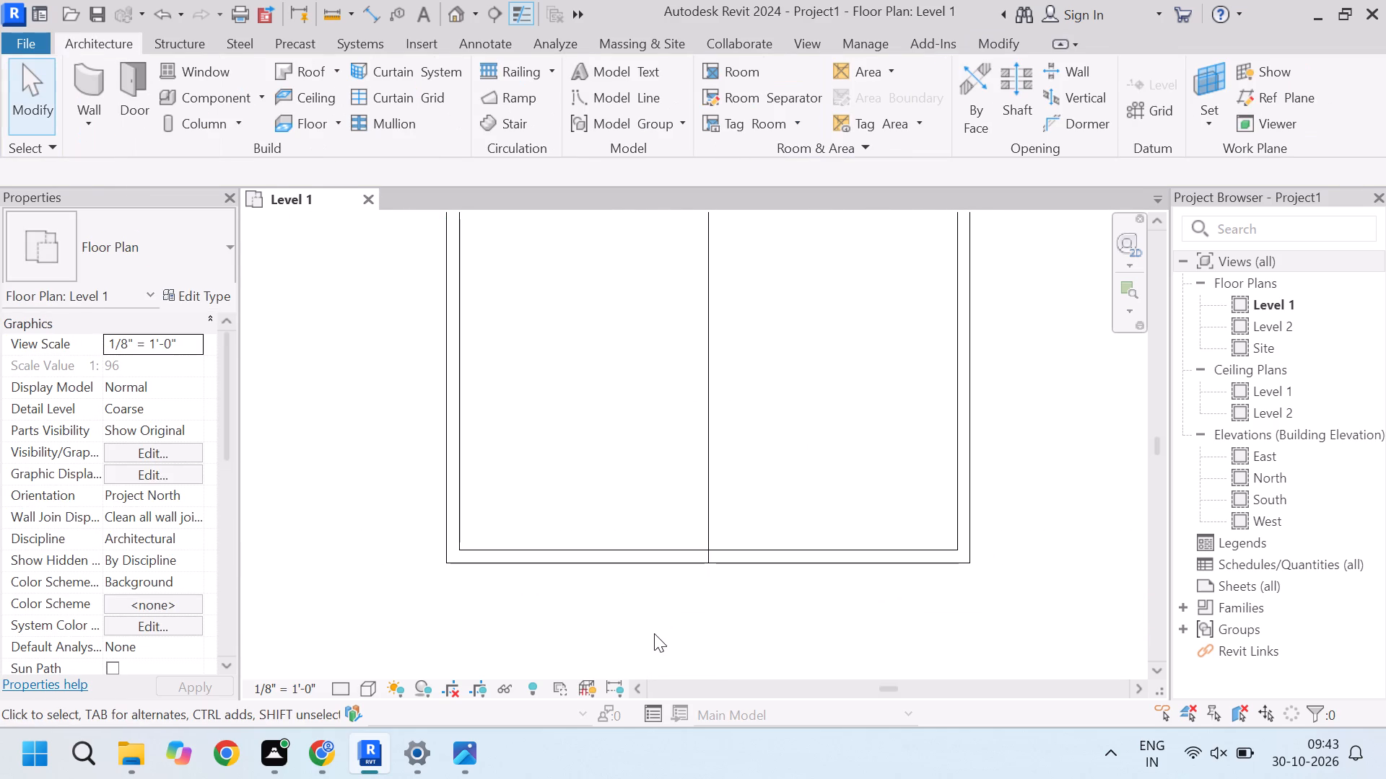
Delete the central 40' vertical detail line between the north and south walls.
scroll(543, 544, down, 10)
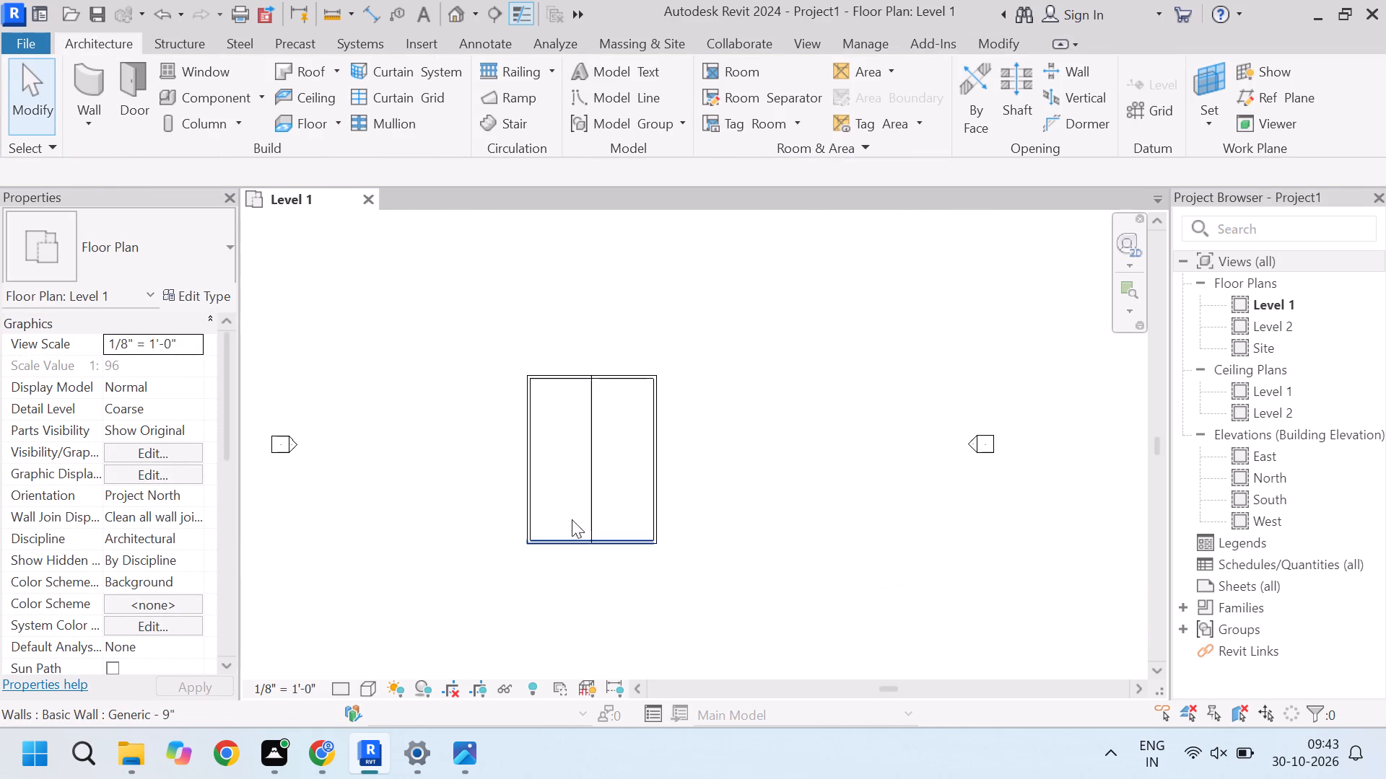
scroll(680, 363, up, 3)
scroll(565, 409, up, 8)
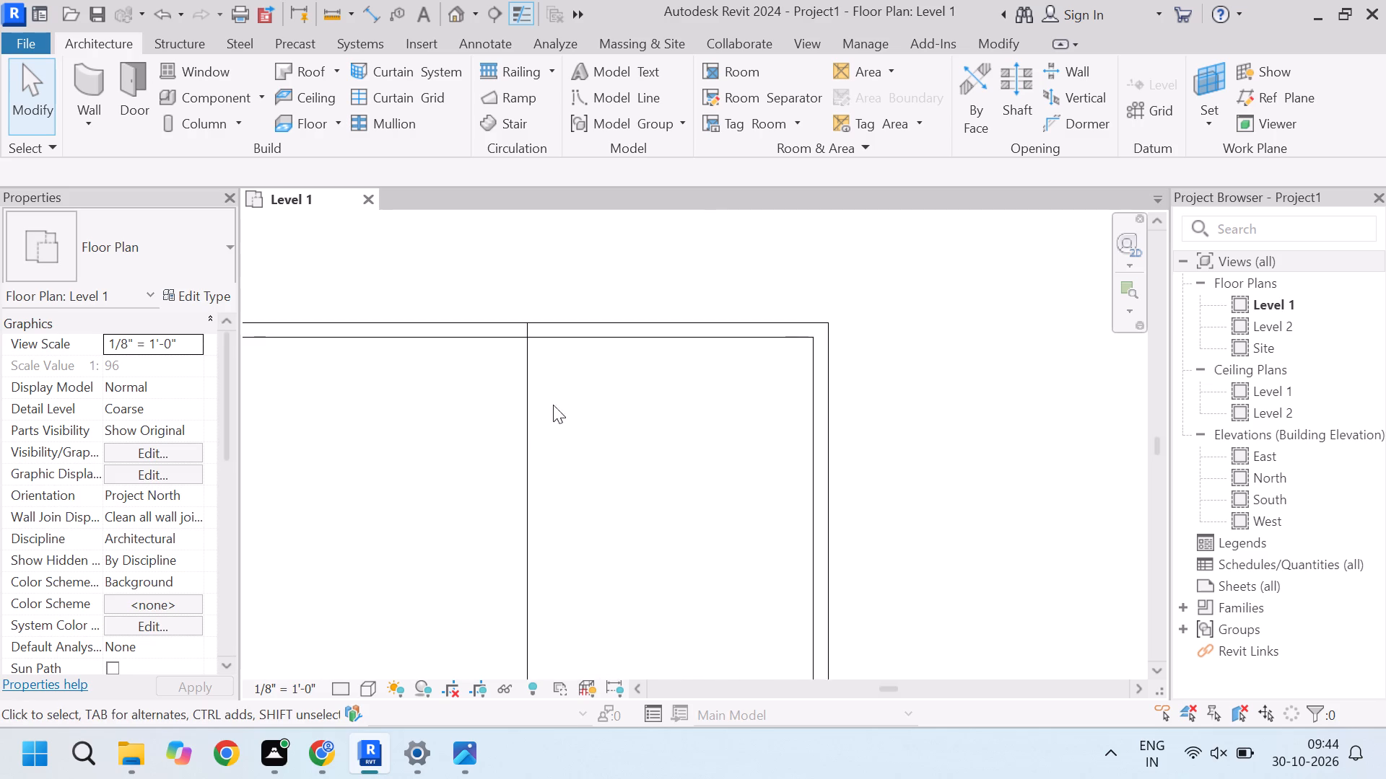
scroll(557, 403, down, 5)
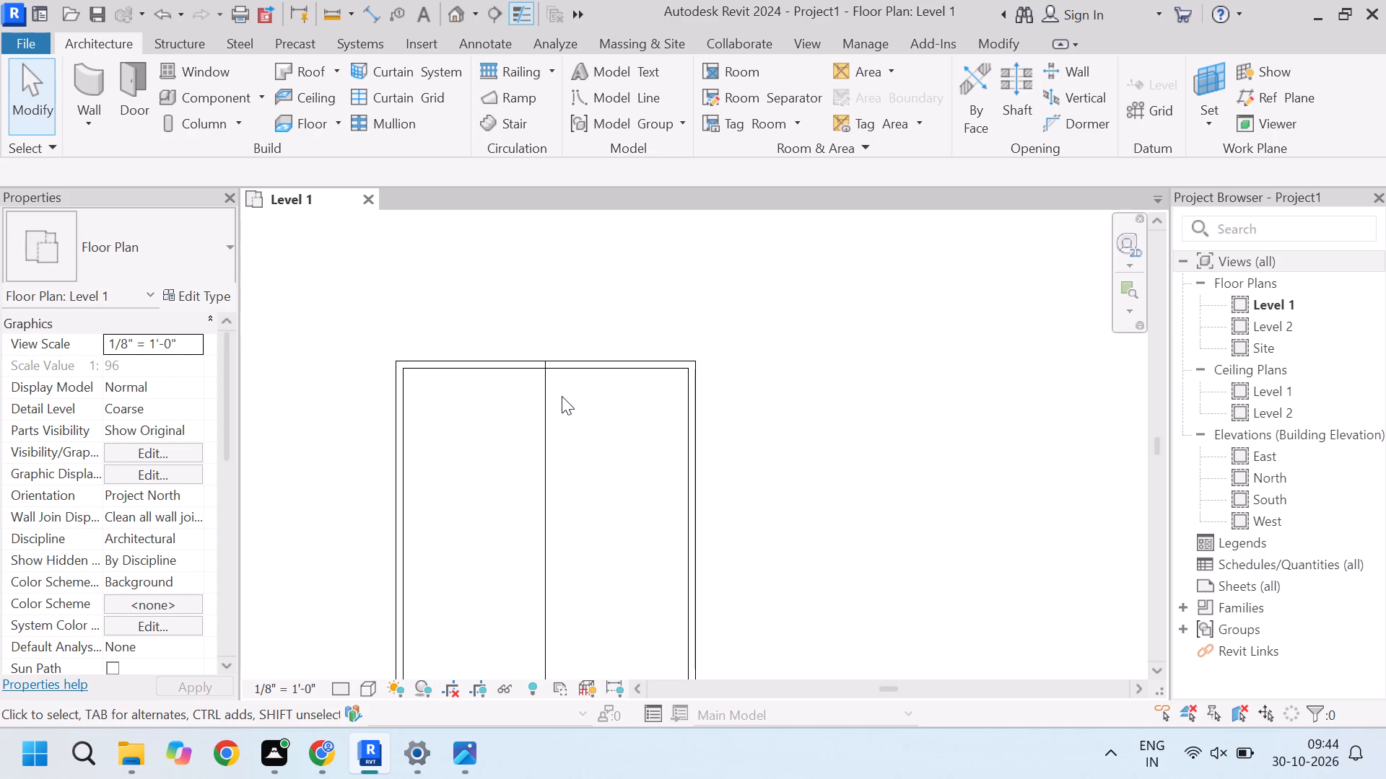
scroll(697, 393, down, 8)
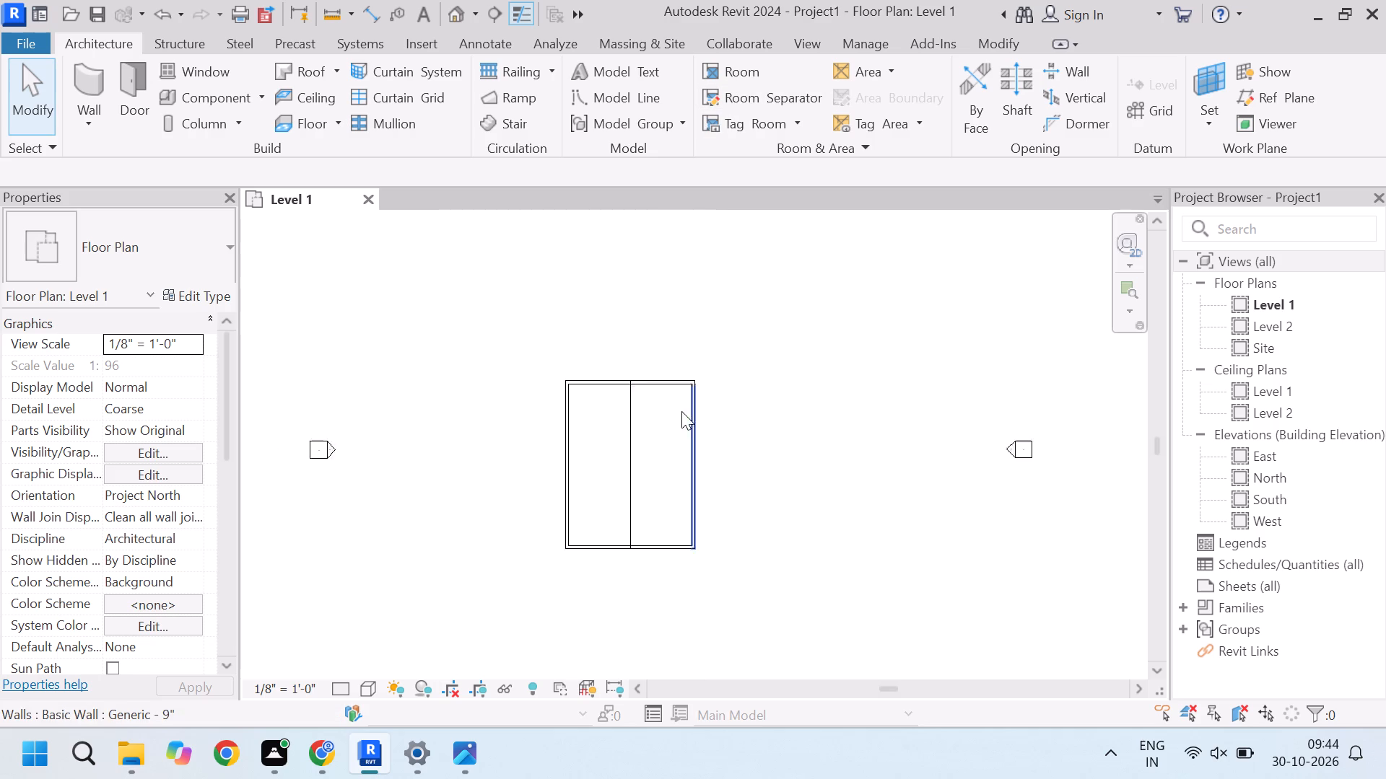
scroll(627, 516, up, 8)
click(646, 450)
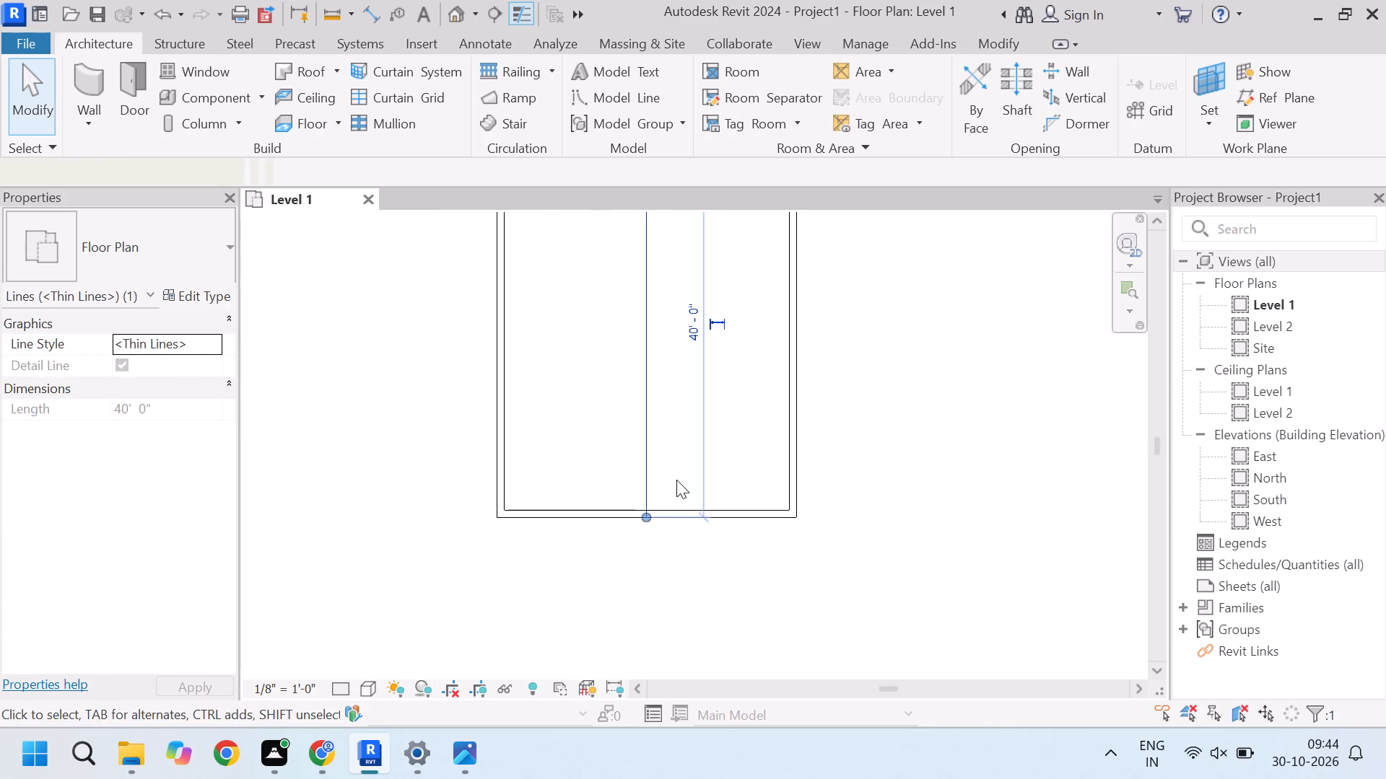
key(Delete)
scroll(461, 549, down, 4)
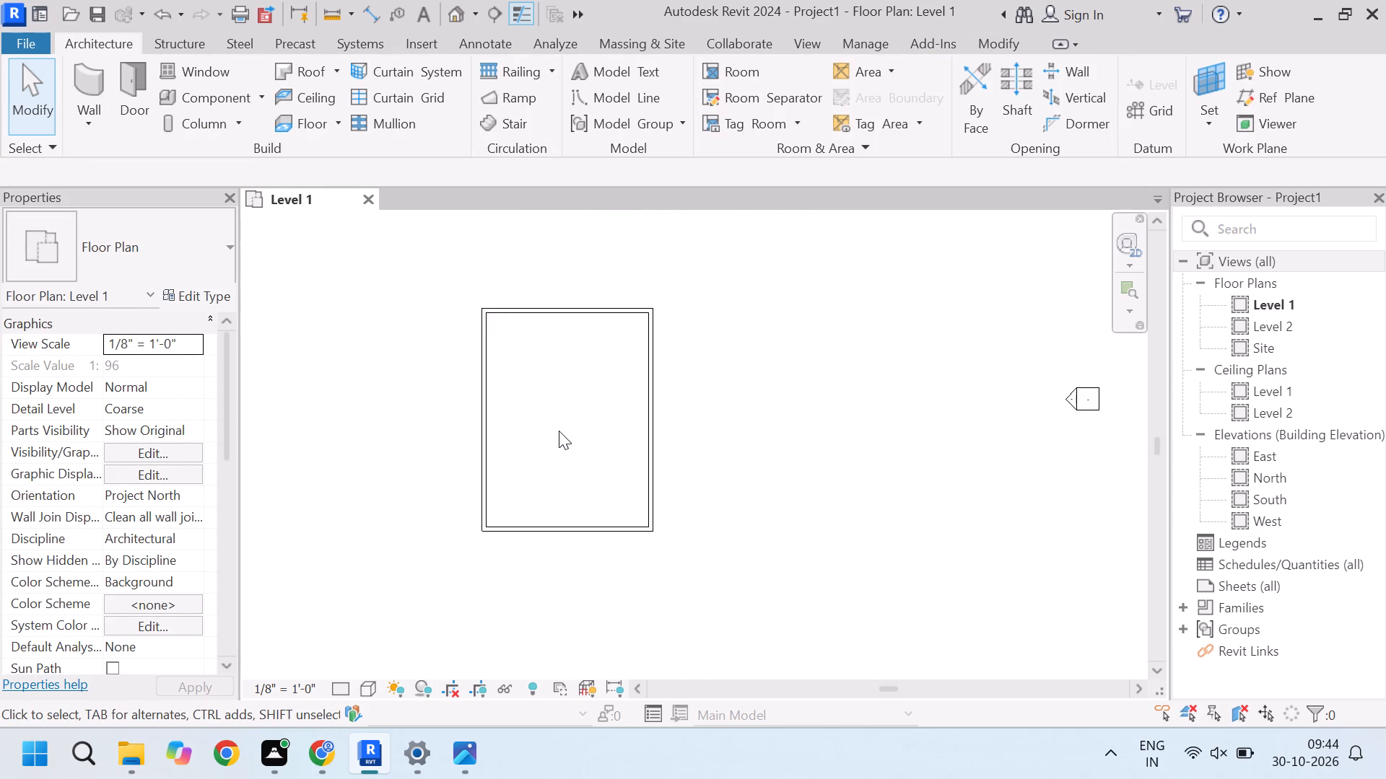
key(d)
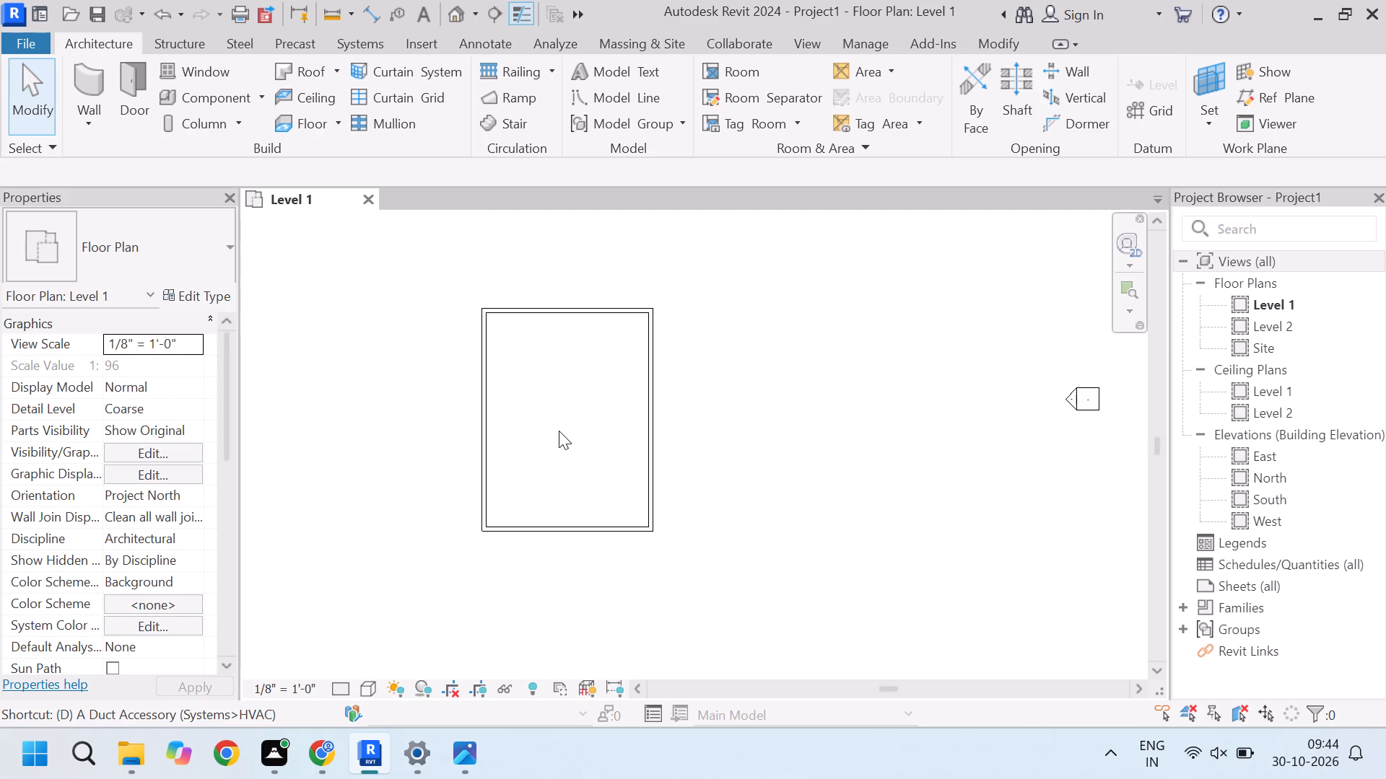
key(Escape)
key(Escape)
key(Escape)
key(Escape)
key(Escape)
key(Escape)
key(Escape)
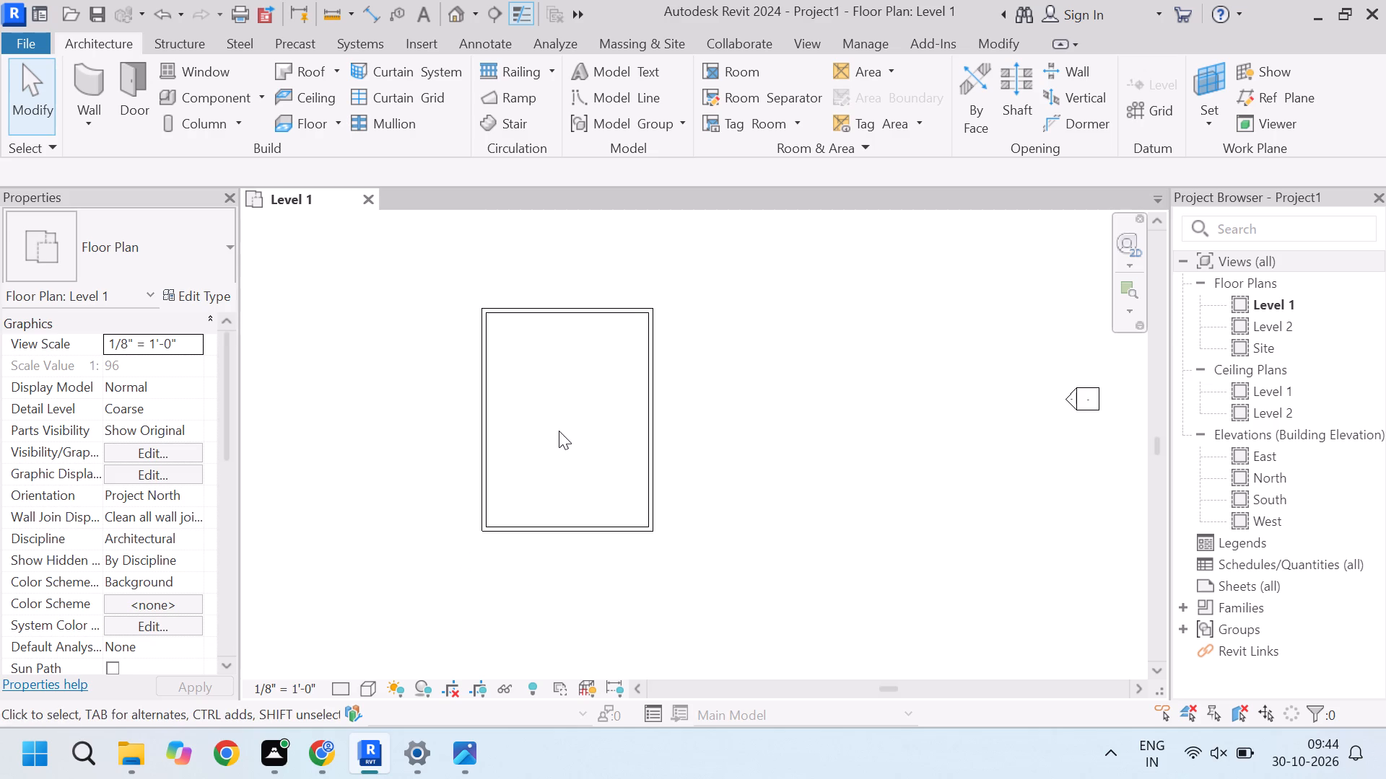
Examine the walls of the rectangular outline, selecting them together and individually without changing them.
scroll(520, 414, down, 5)
scroll(481, 352, up, 3)
drag(481, 328, 605, 432)
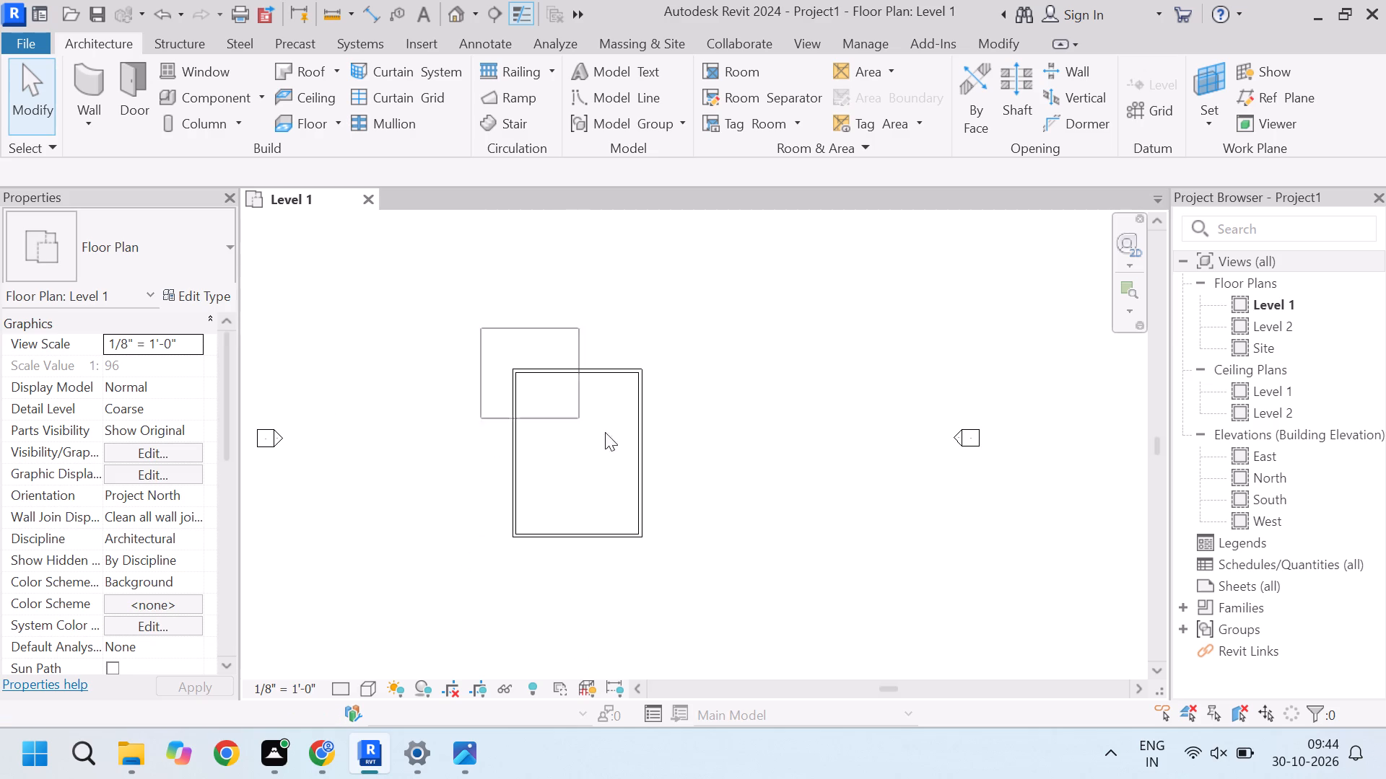
drag(605, 432, 706, 558)
scroll(603, 433, up, 4)
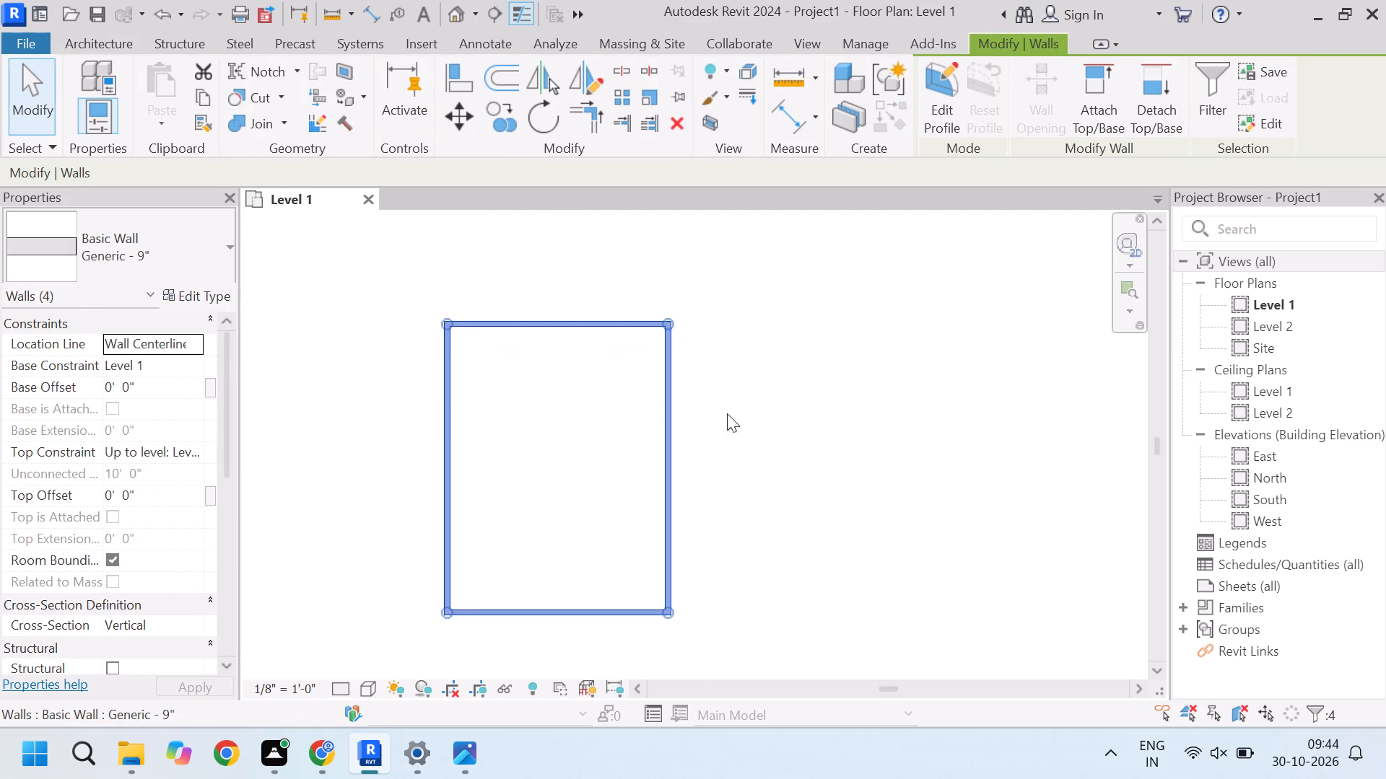
click(748, 413)
scroll(613, 377, down, 4)
scroll(616, 353, up, 13)
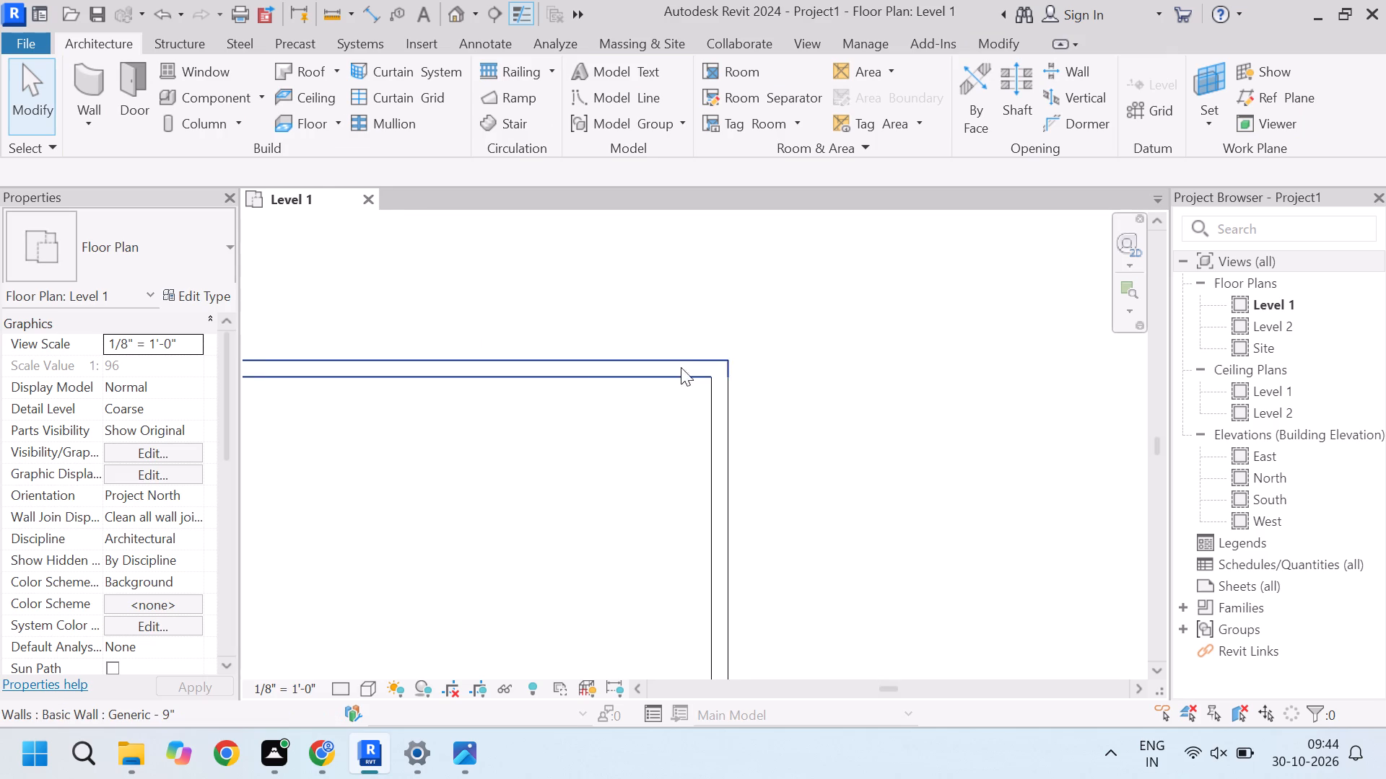
click(696, 379)
scroll(650, 385, down, 5)
click(648, 326)
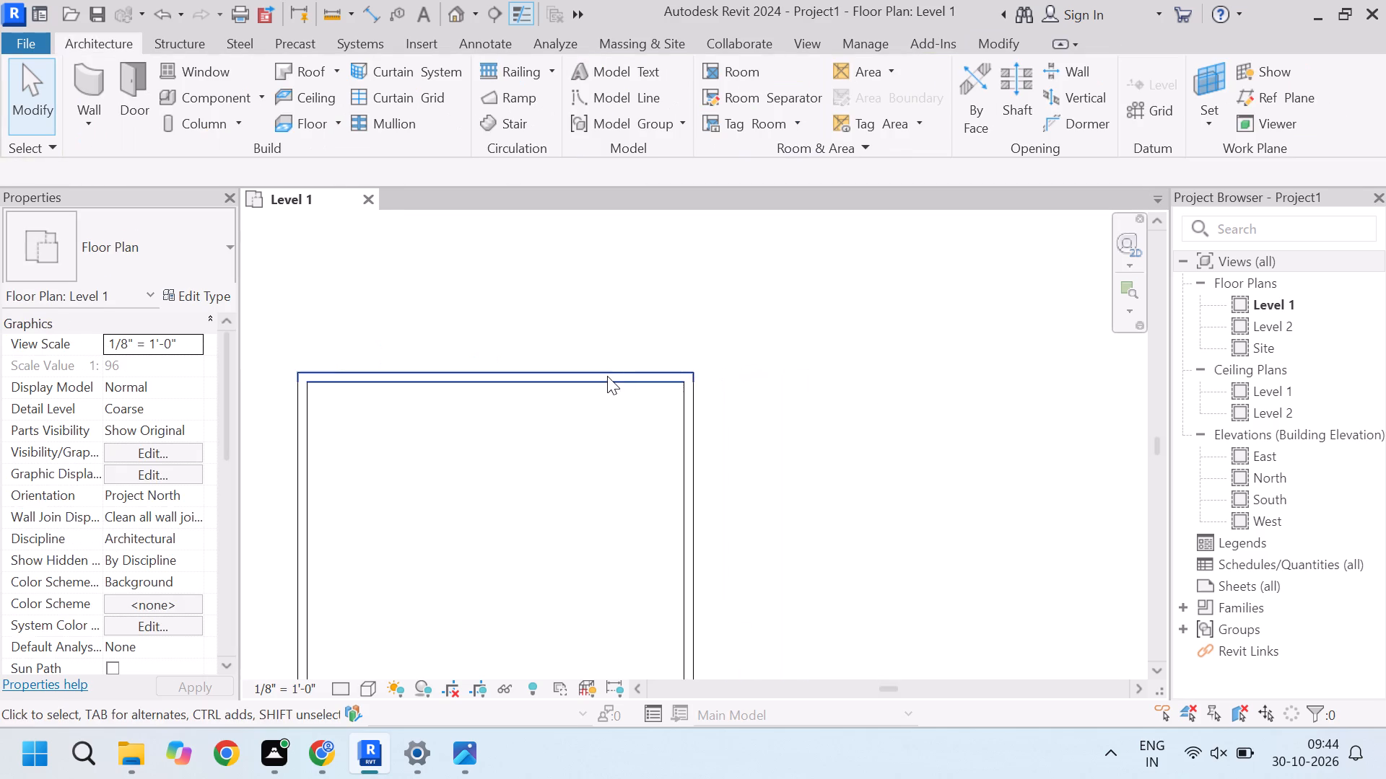
click(607, 377)
click(818, 306)
click(570, 386)
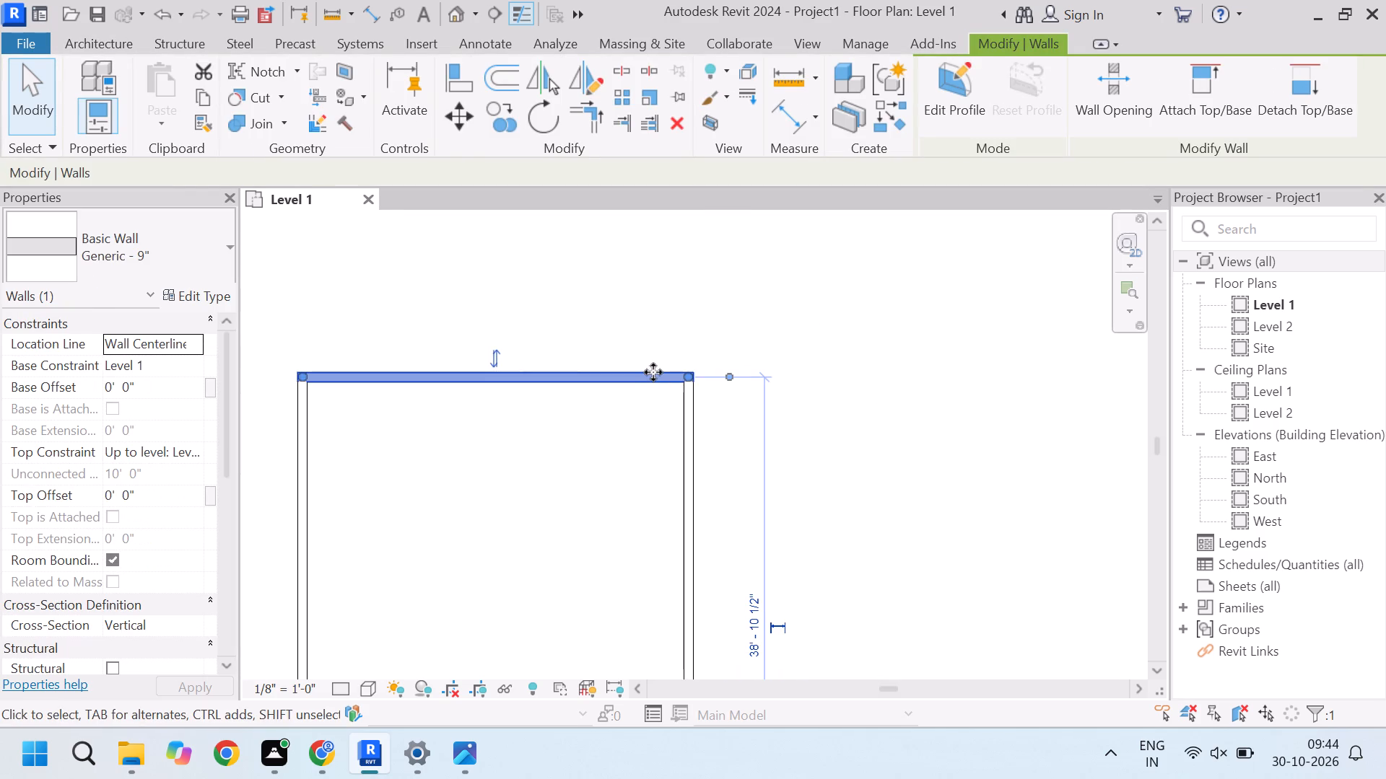
click(754, 307)
scroll(667, 348, down, 4)
scroll(538, 369, down, 5)
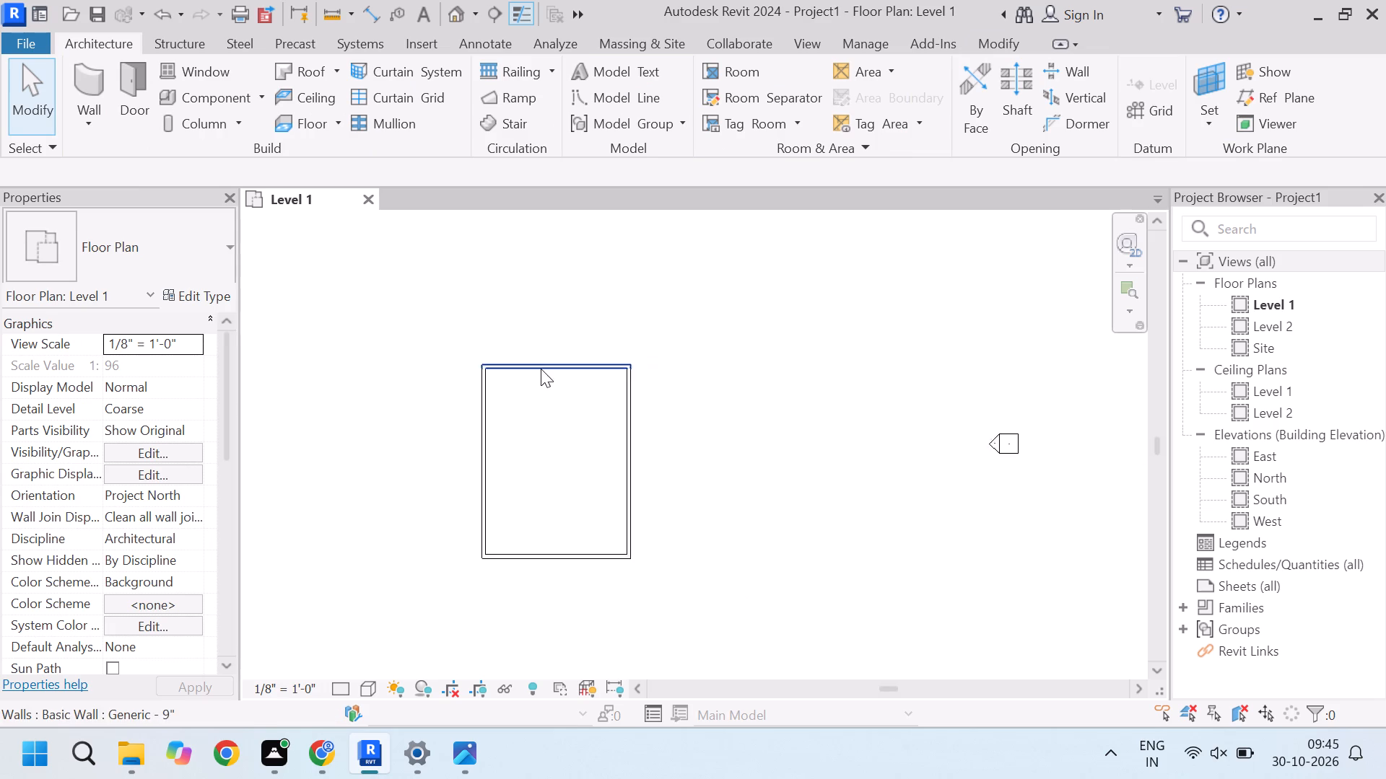
scroll(477, 453, up, 4)
scroll(507, 402, down, 3)
scroll(518, 389, up, 4)
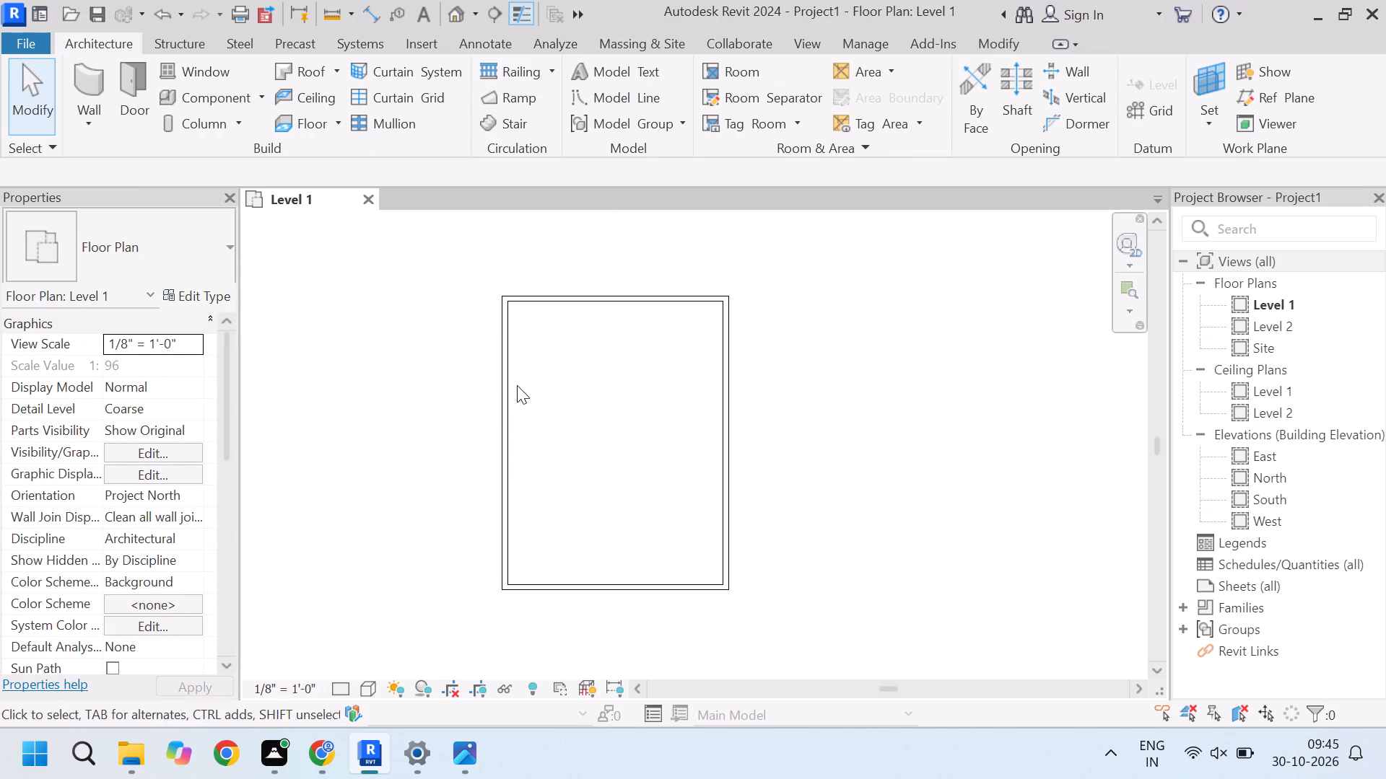
click(511, 383)
click(724, 399)
click(784, 370)
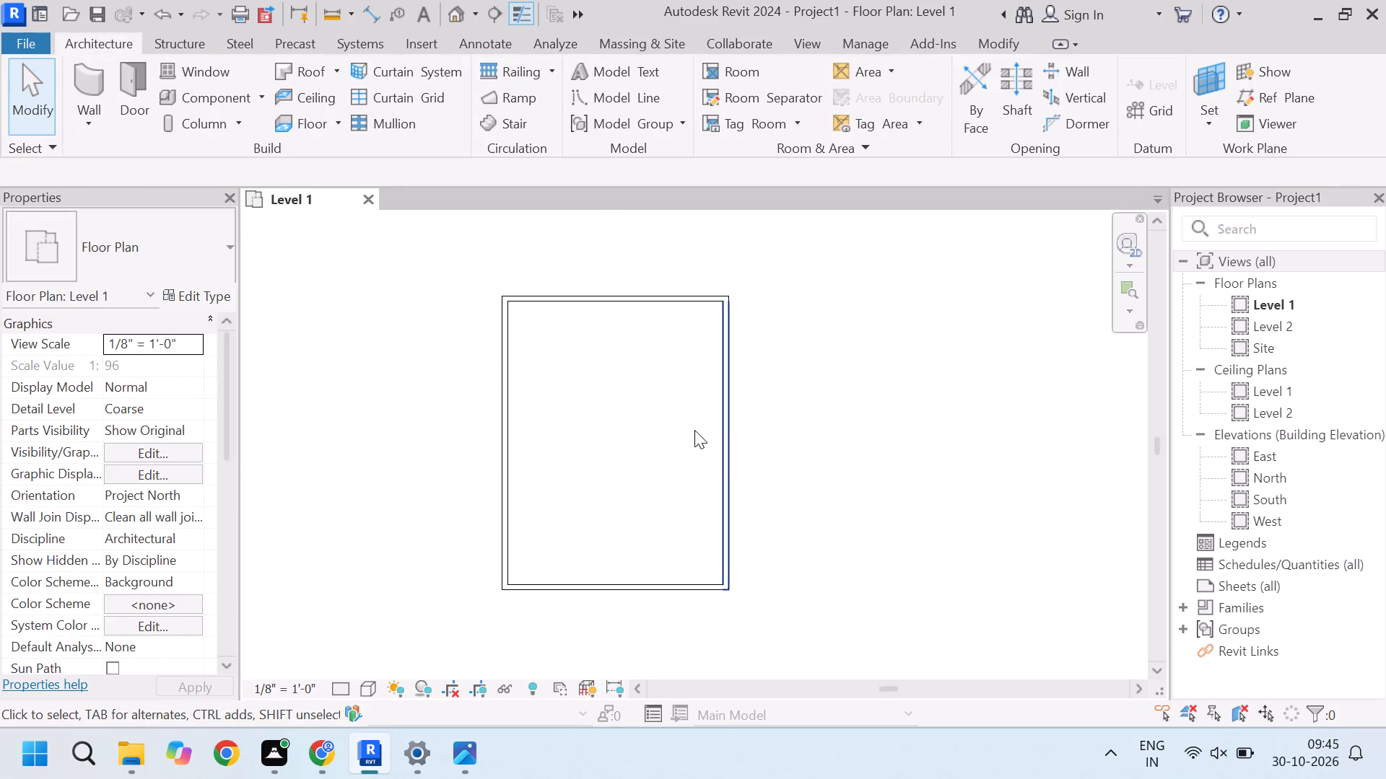
click(641, 582)
click(630, 466)
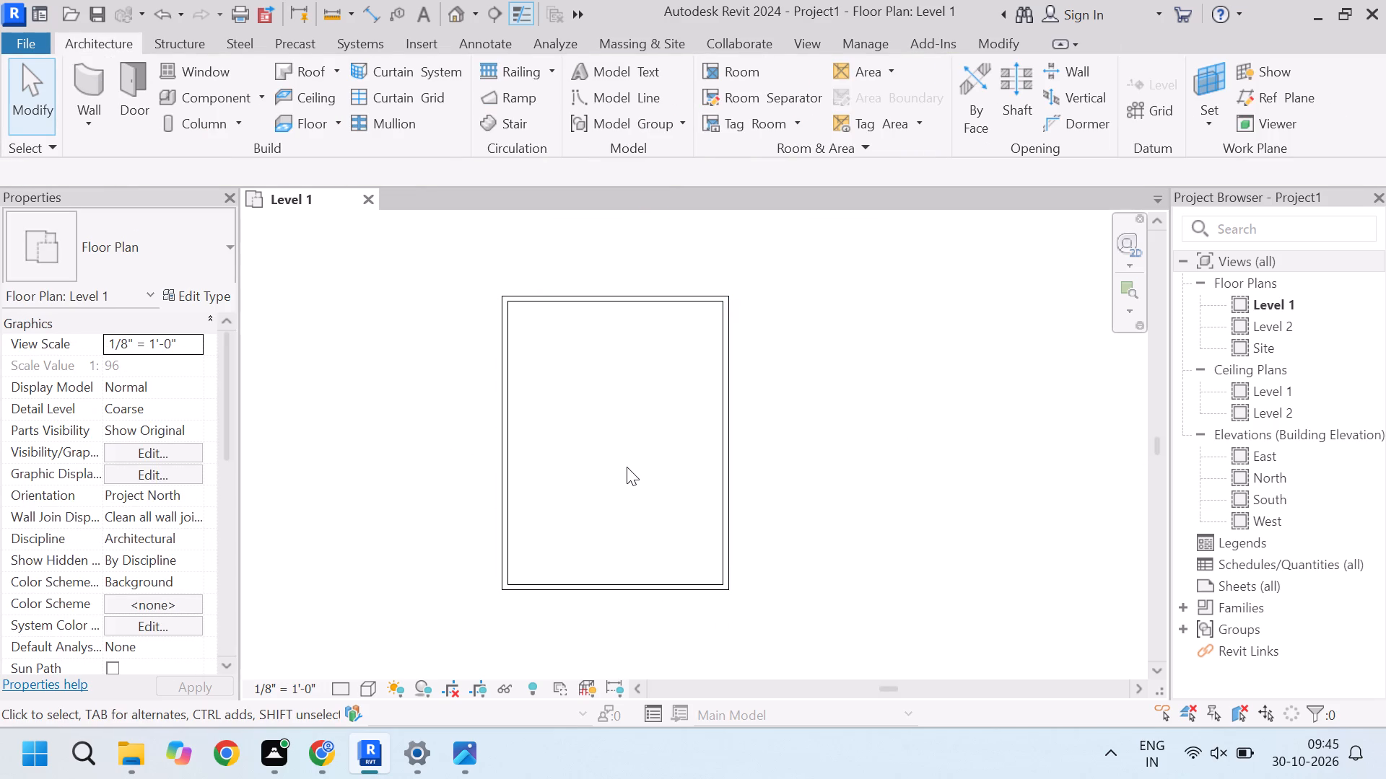
scroll(526, 412, down, 4)
drag(459, 289, 699, 572)
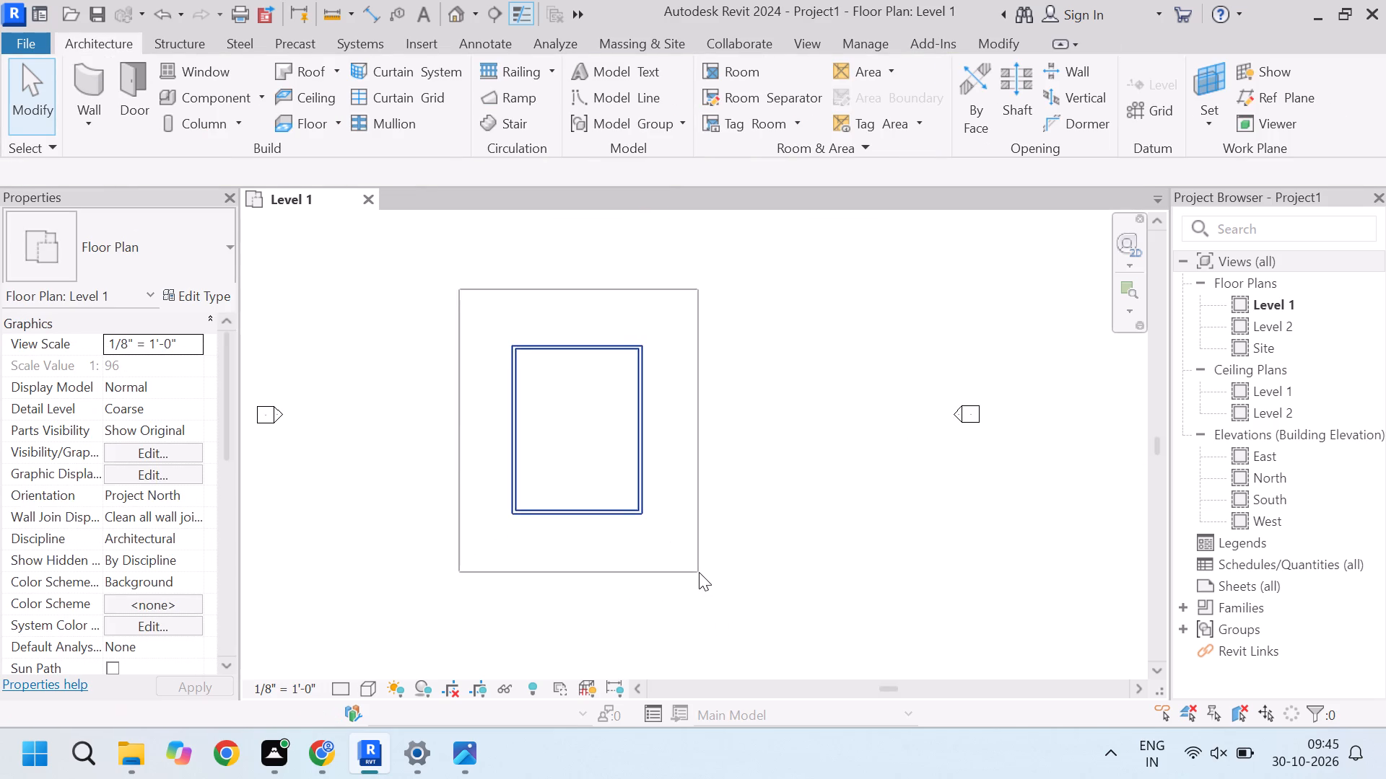
drag(699, 572, 703, 572)
click(714, 399)
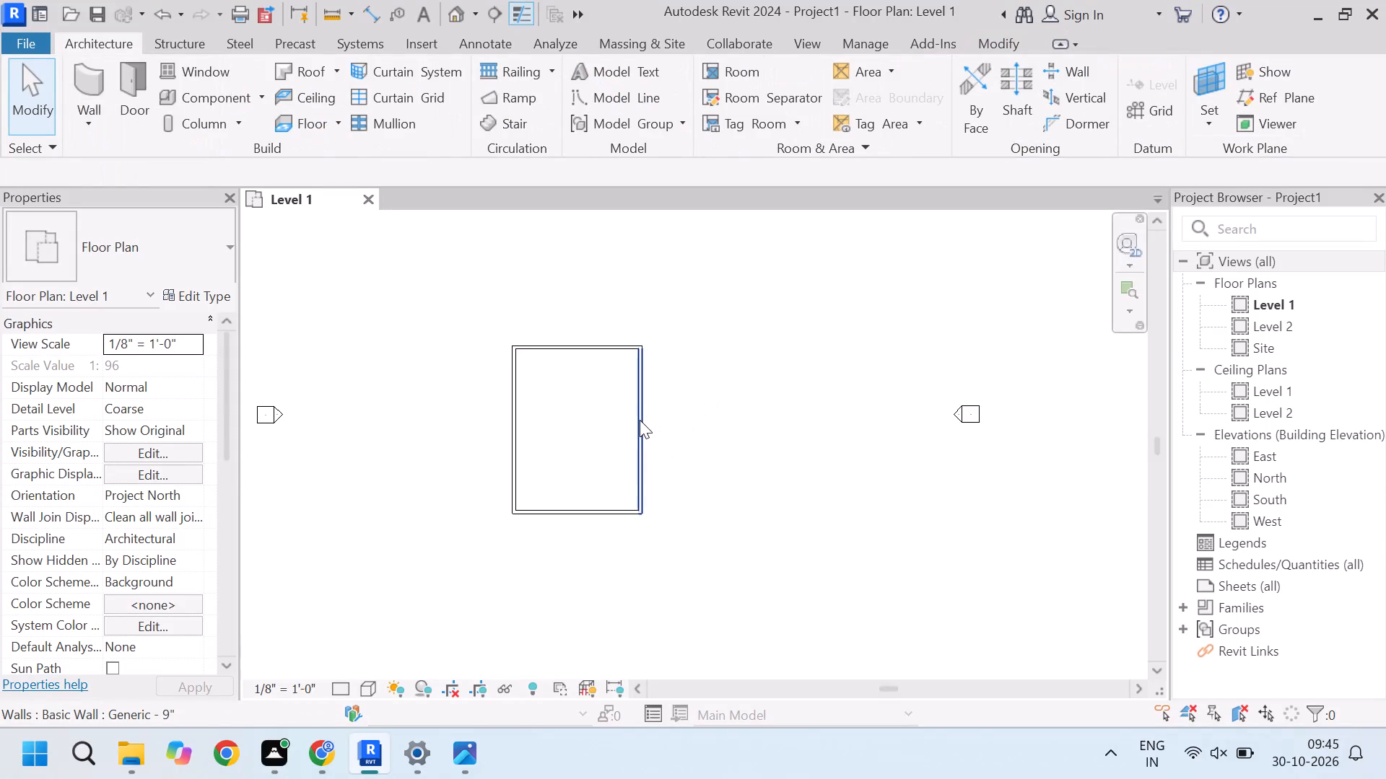
scroll(466, 386, up, 4)
scroll(522, 316, down, 5)
drag(512, 292, 547, 327)
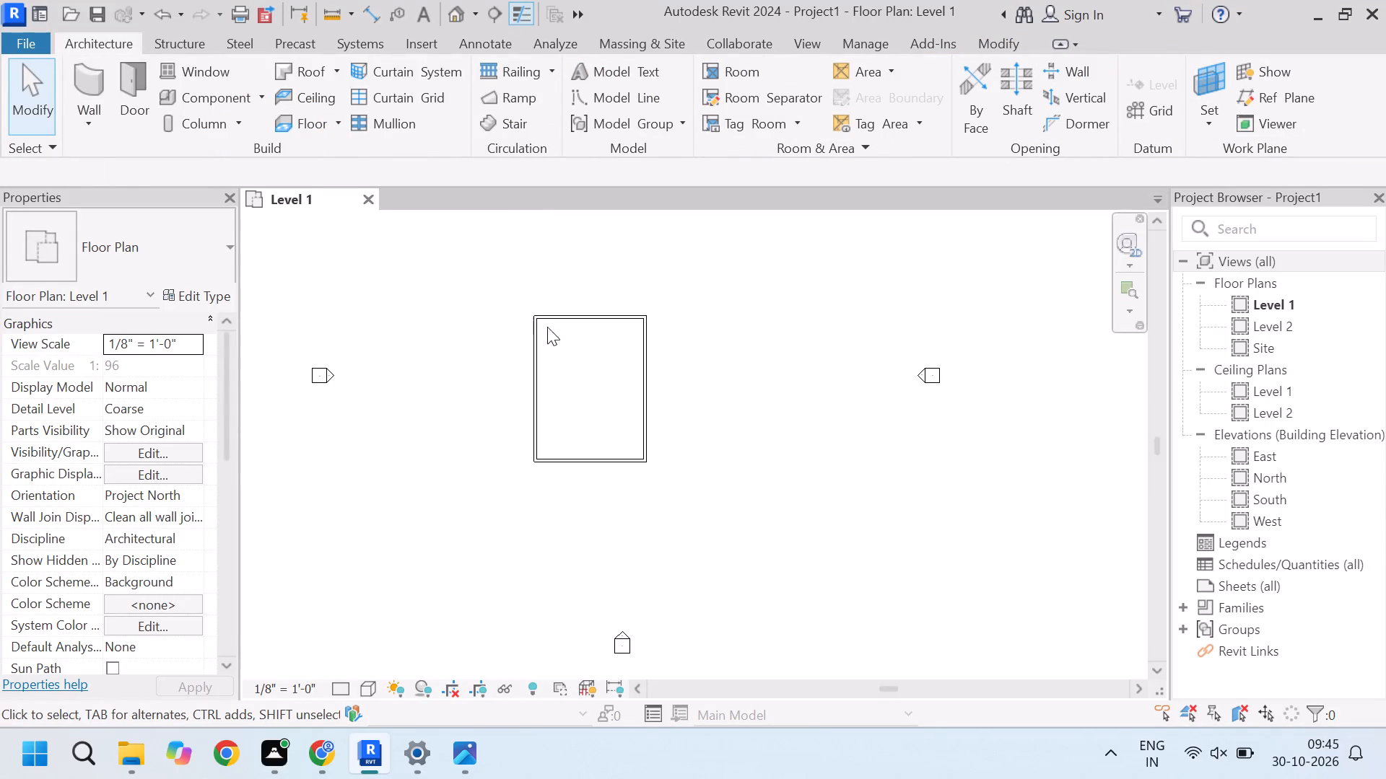
drag(547, 327, 723, 519)
click(712, 282)
Measure the clear distance between the inner faces of the north and south walls with an aligned dimension, without placing it.
scroll(508, 320, up, 3)
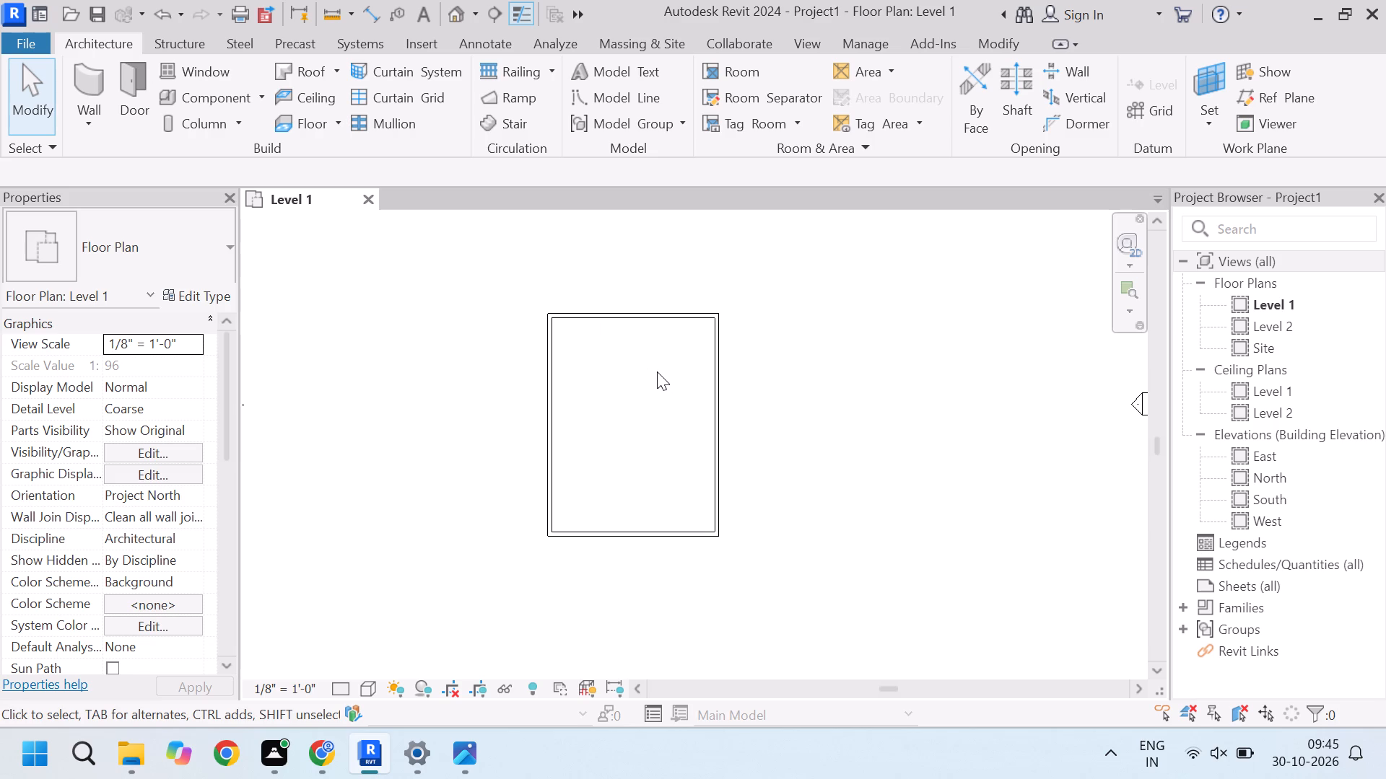
scroll(658, 319, down, 2)
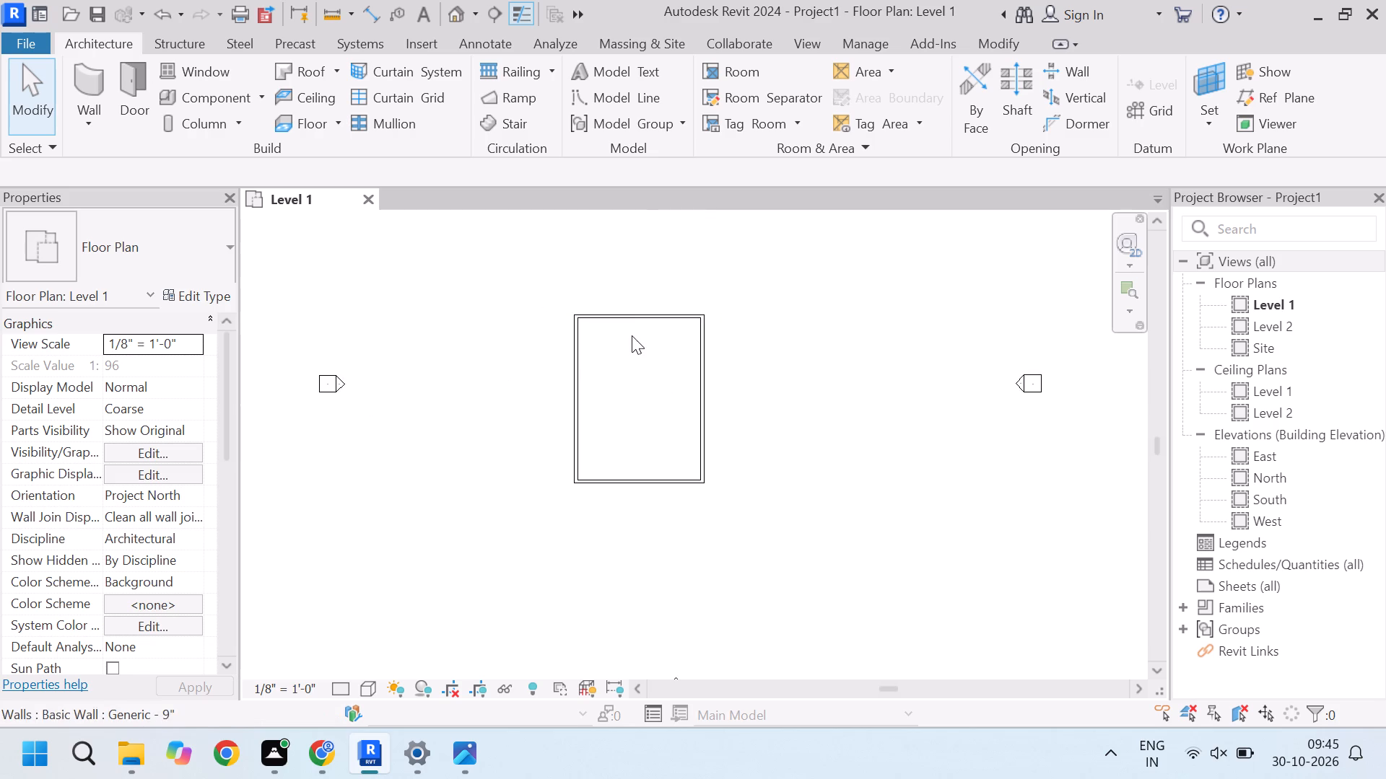
scroll(632, 335, up, 5)
text(di)
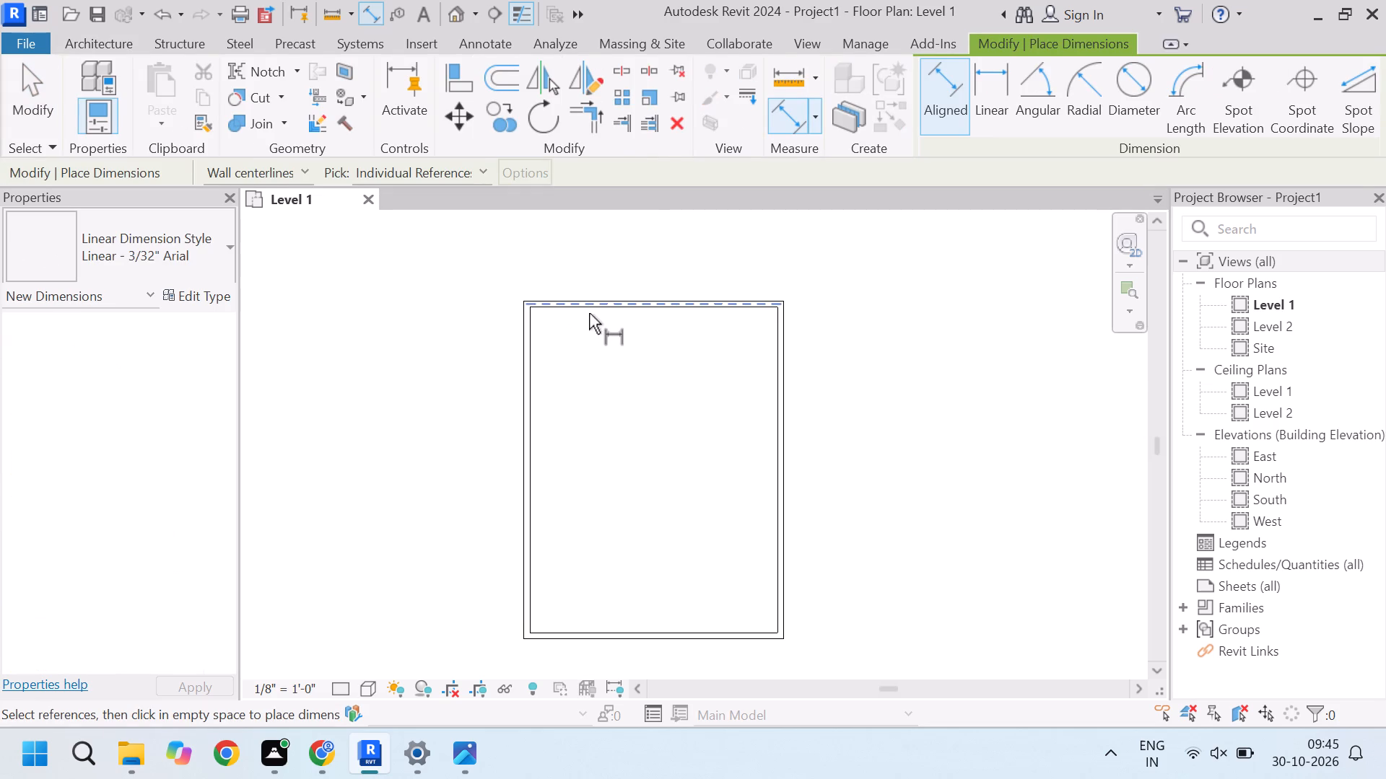
key(Tab)
key(Tab)
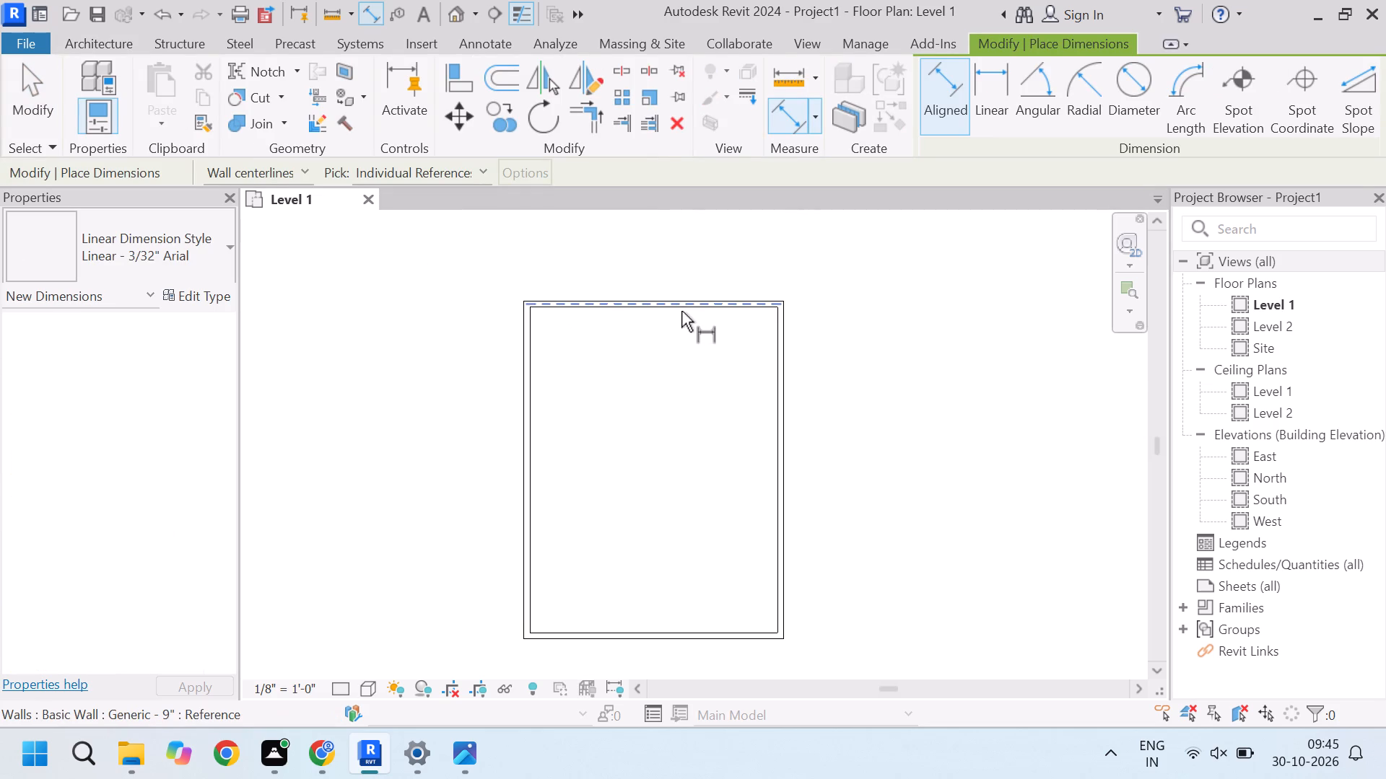
click(681, 311)
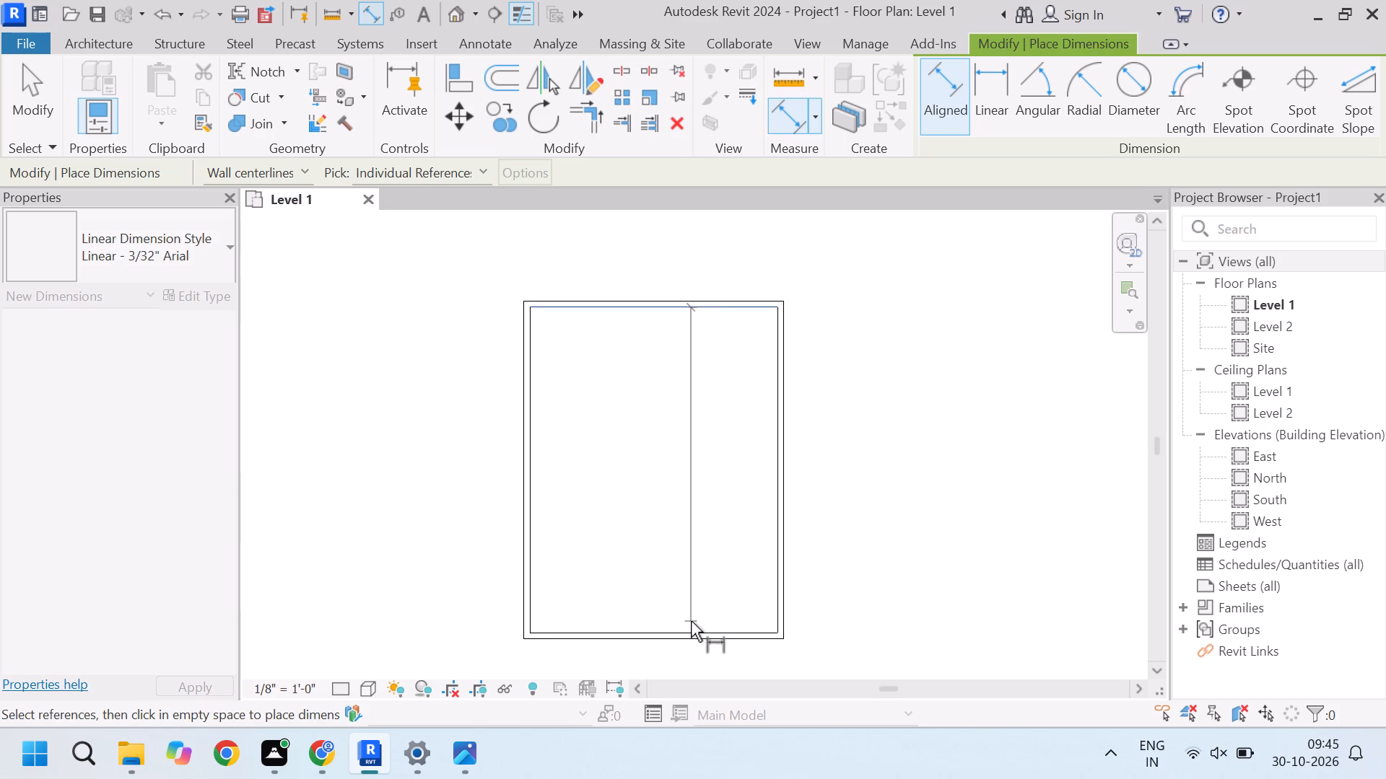
key(Tab)
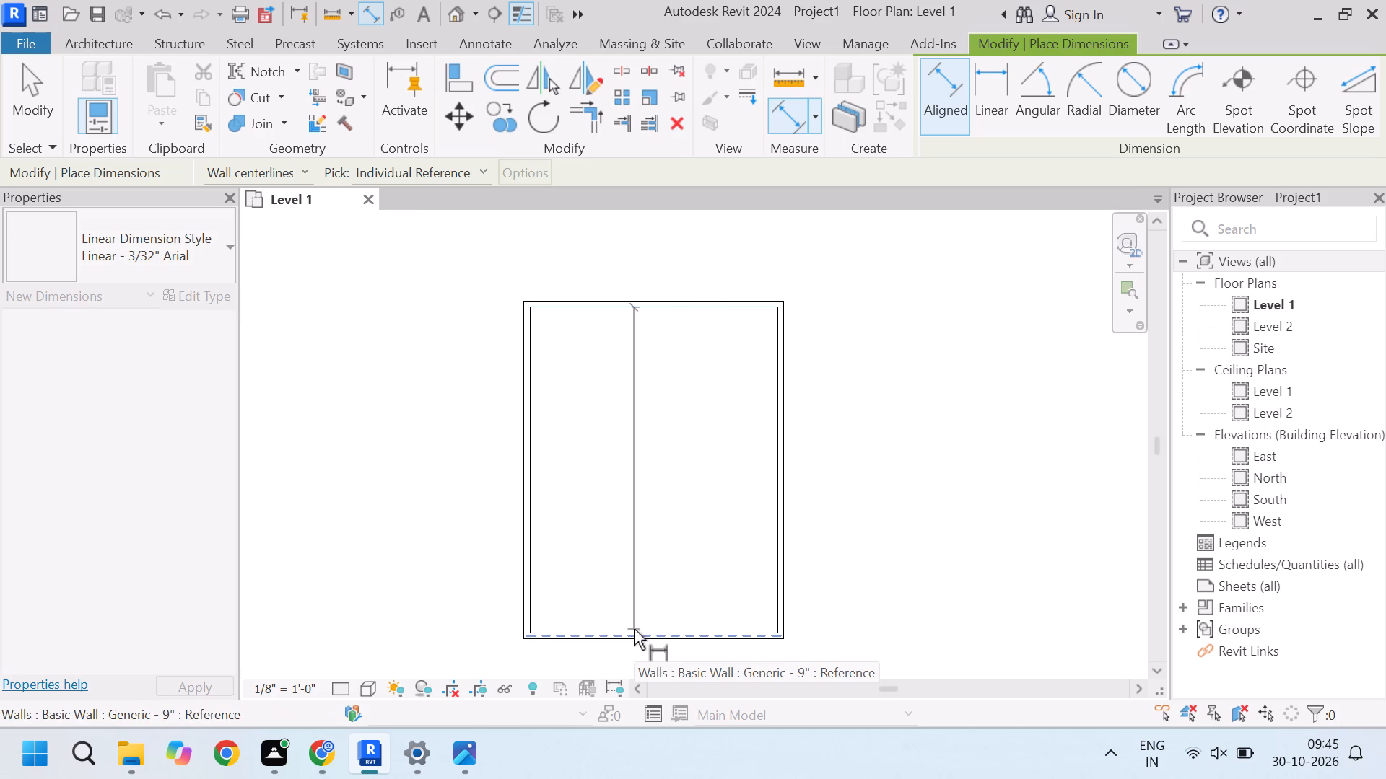
scroll(592, 627, up, 8)
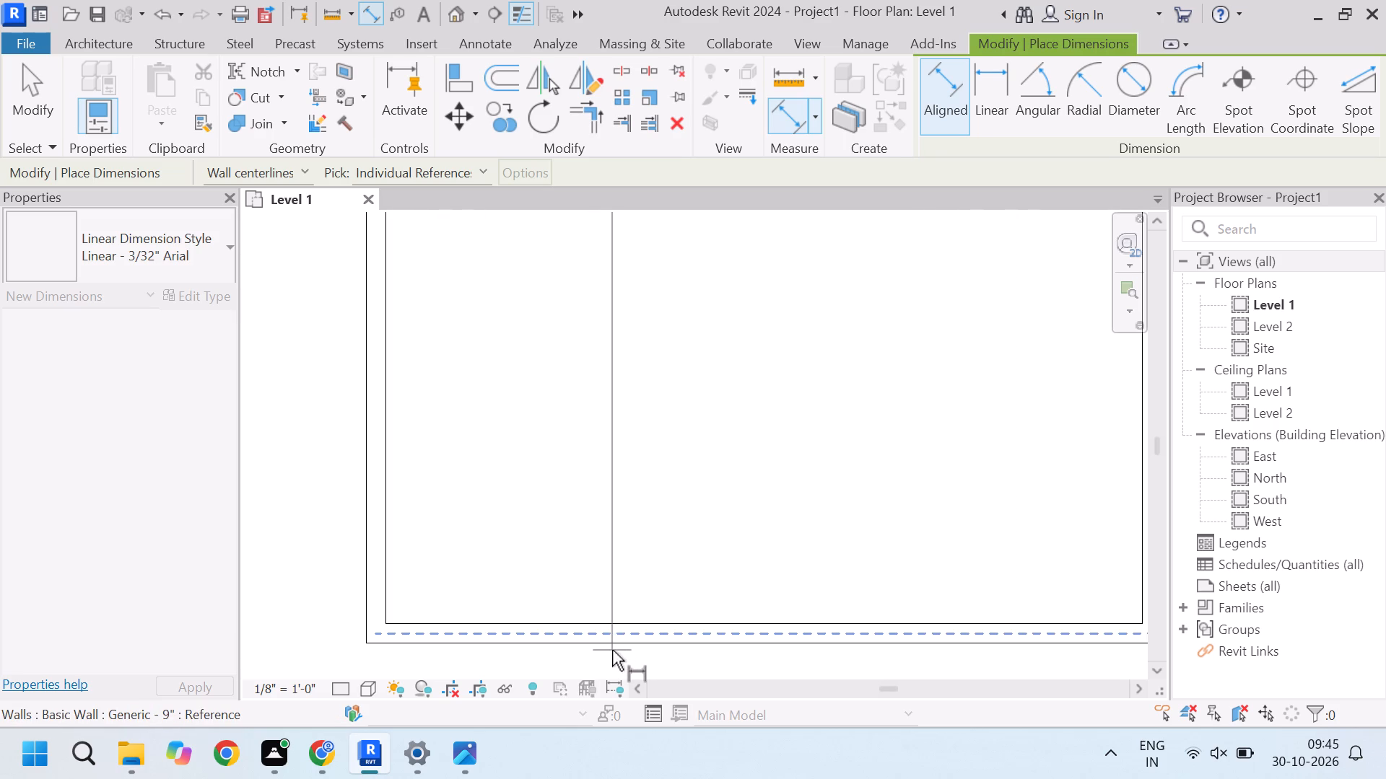
key(Tab)
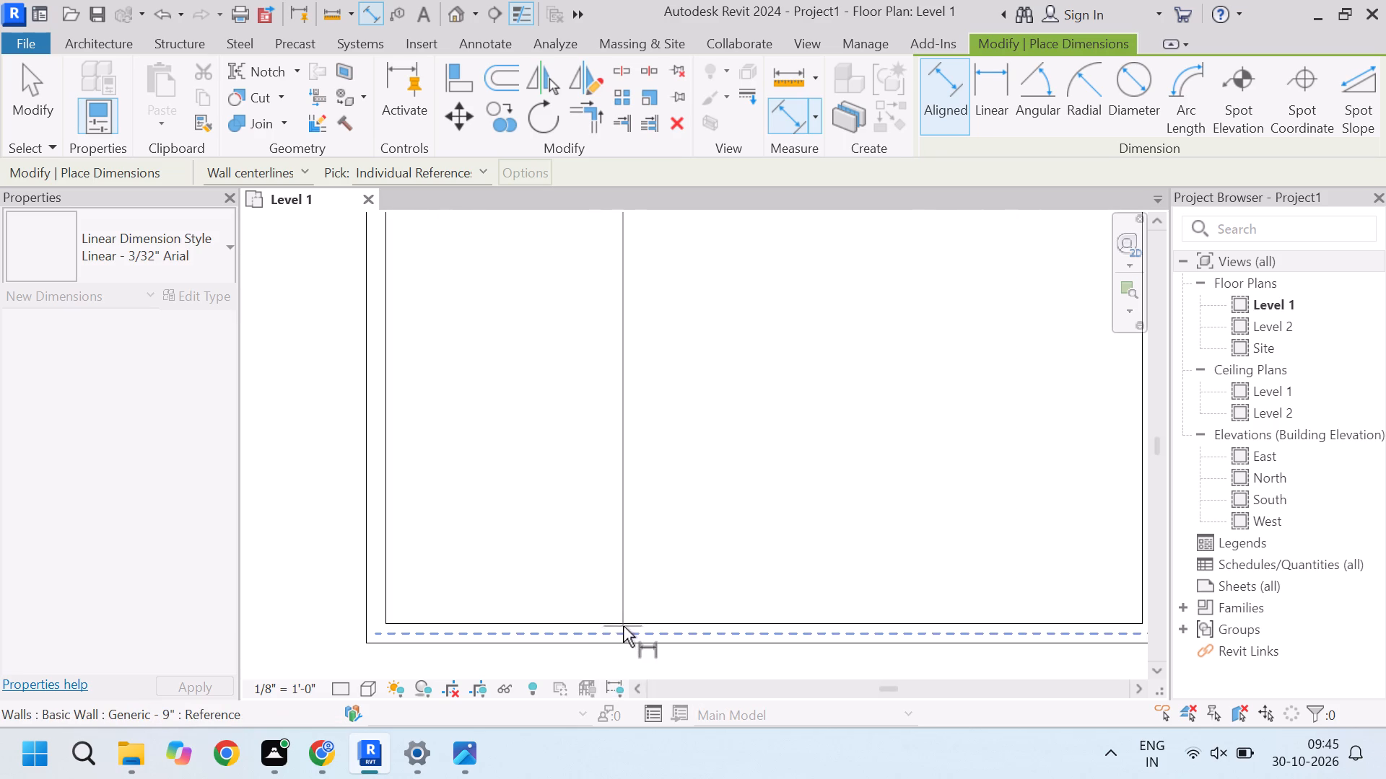
key(Tab)
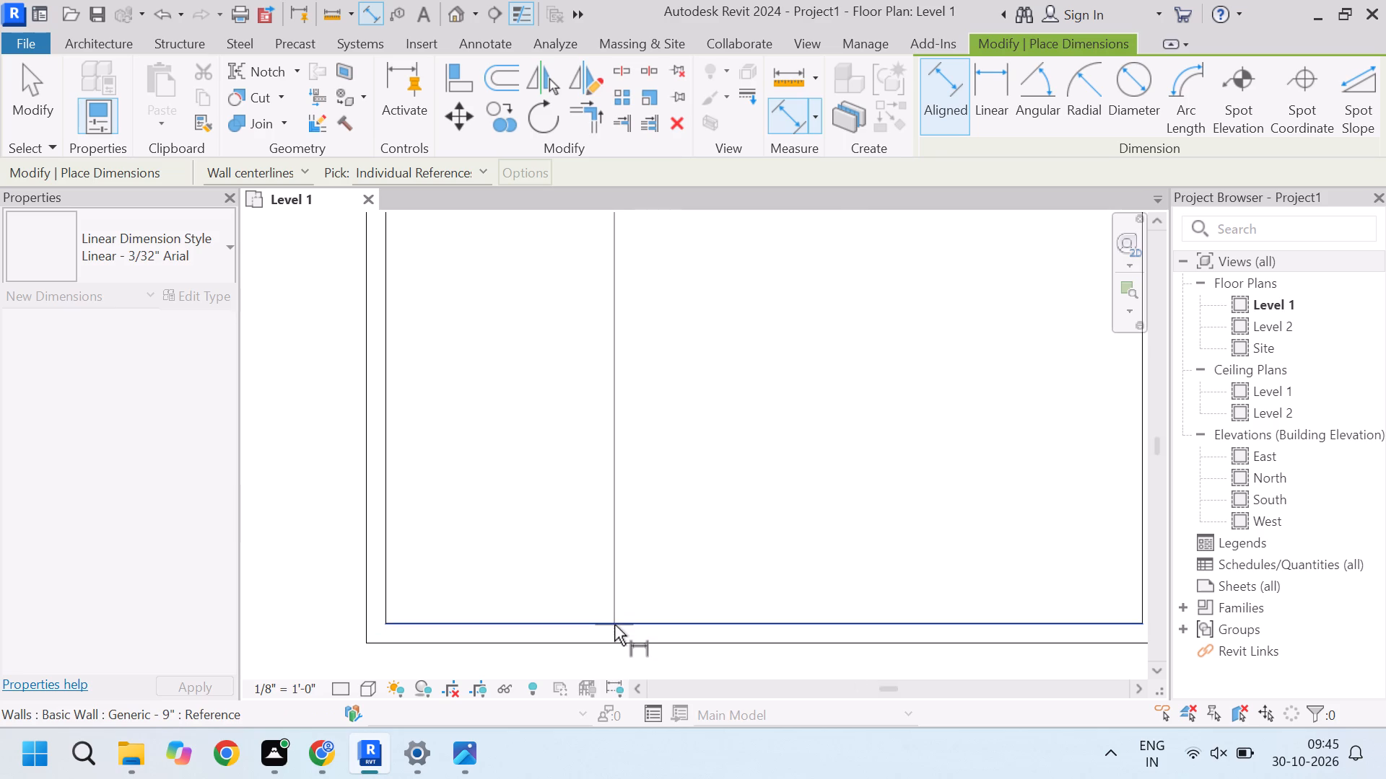
click(615, 623)
scroll(562, 466, down, 4)
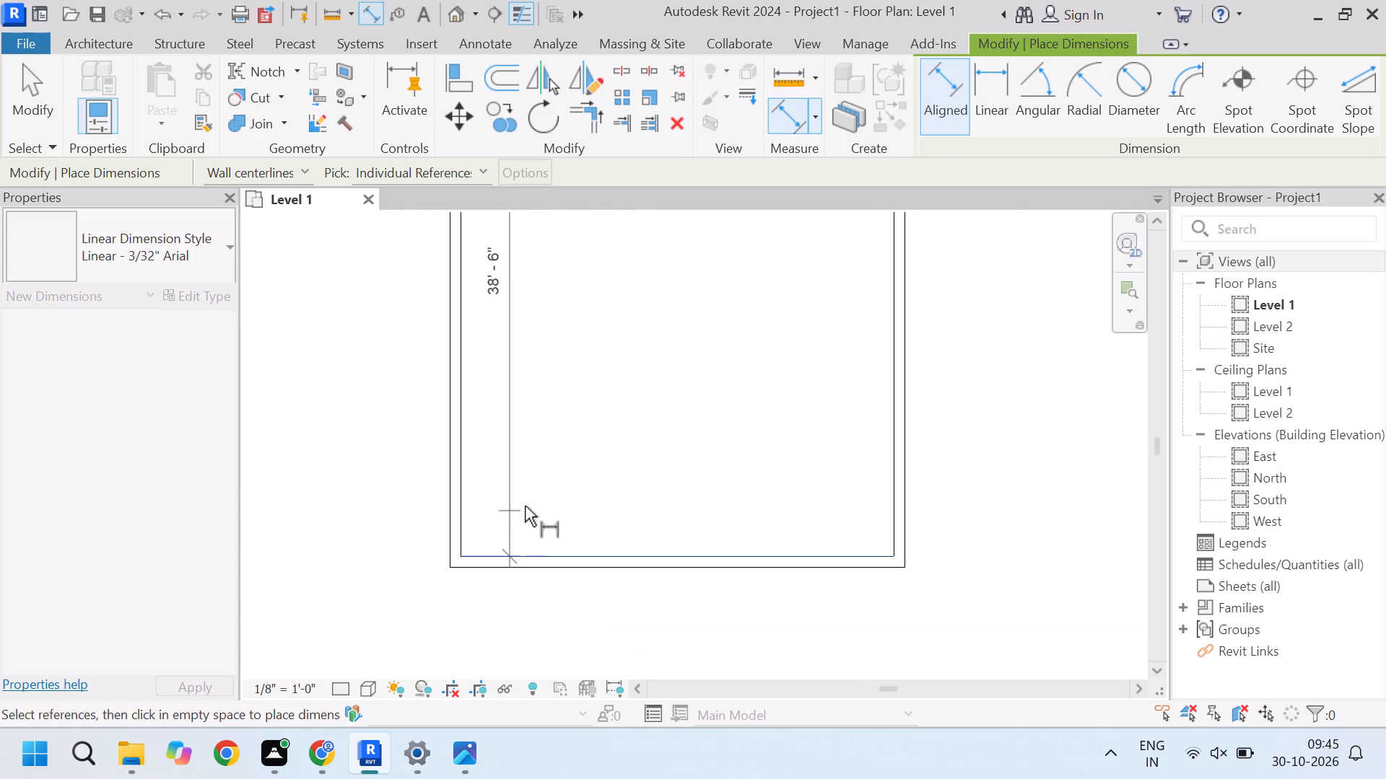
scroll(536, 506, down, 2)
scroll(573, 390, up, 2)
key(Escape)
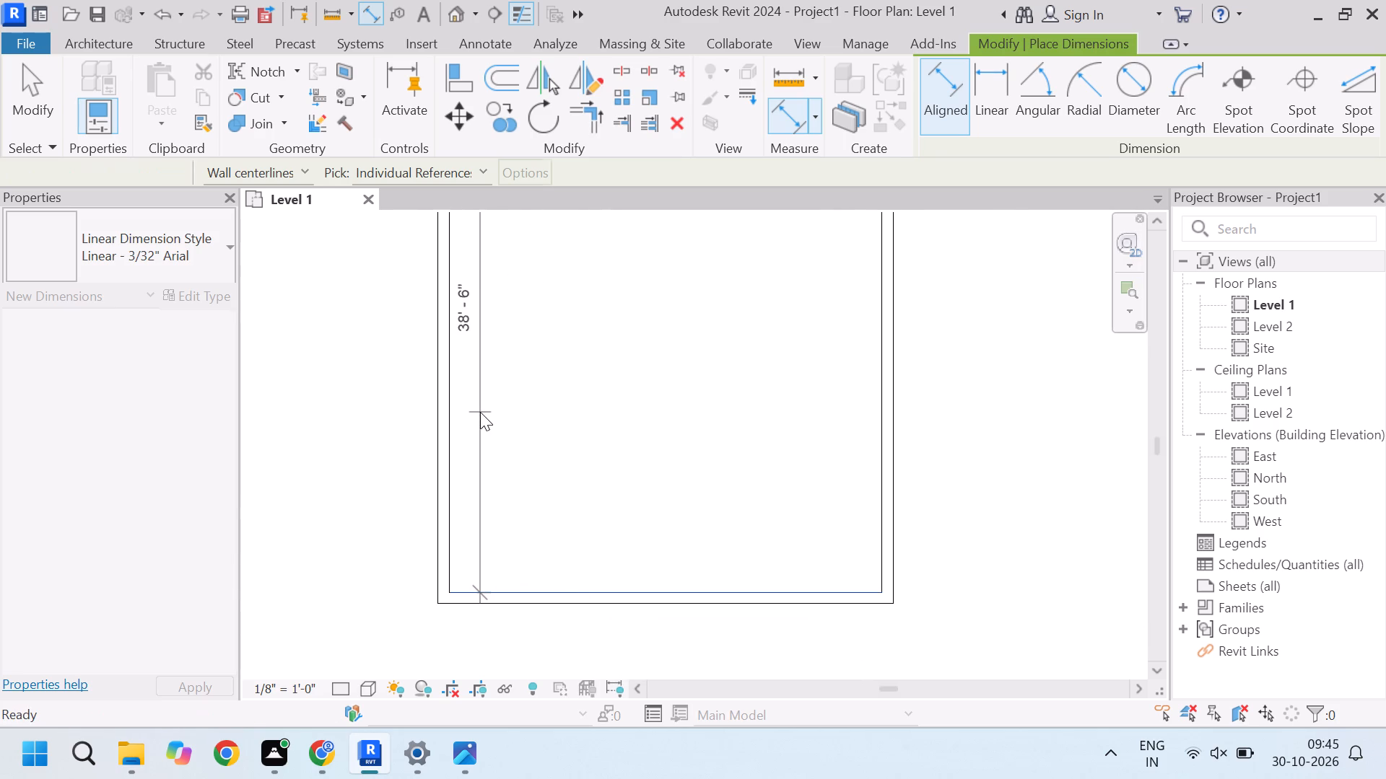
key(Escape)
key(Escape)
Select the north wall to examine its temporary dimension to the south wall, leaving the wall unchanged.
scroll(611, 352, up, 2)
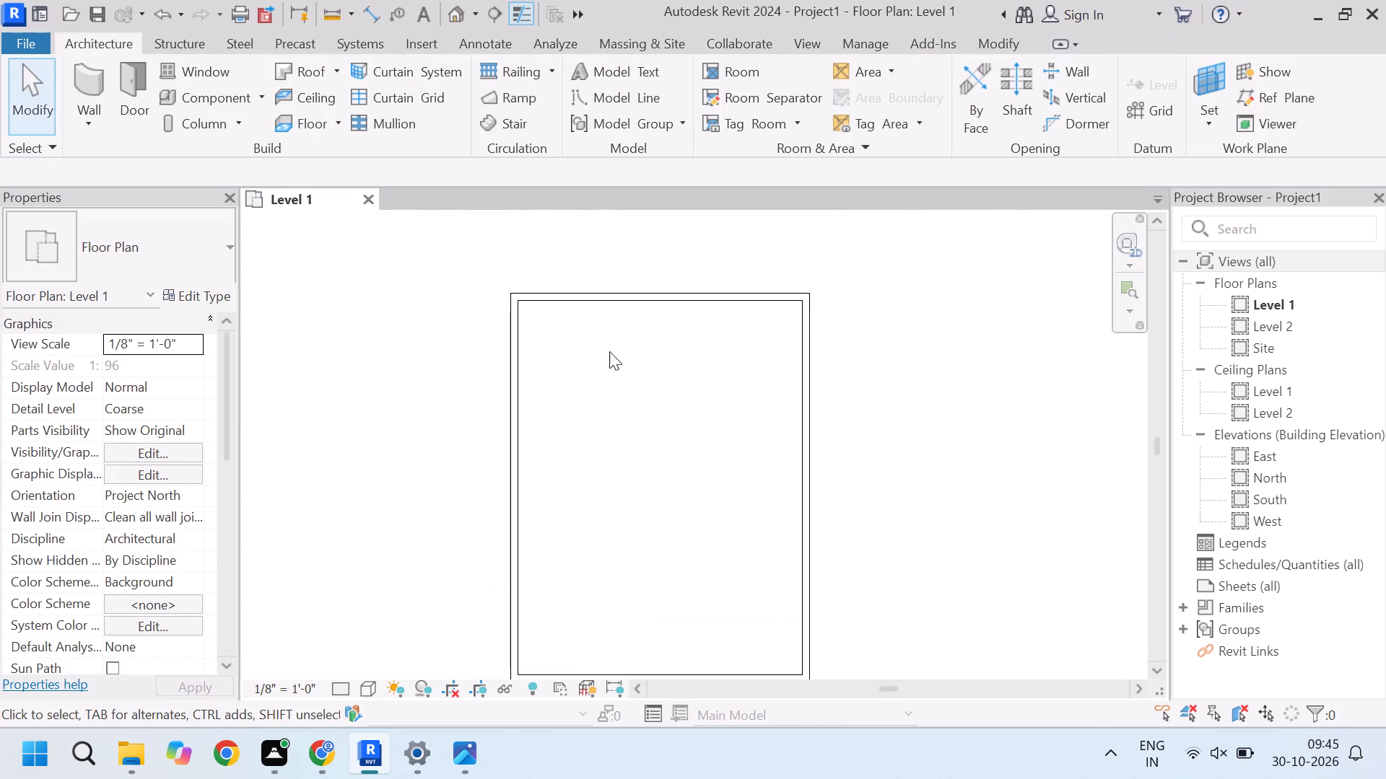
scroll(584, 368, down, 6)
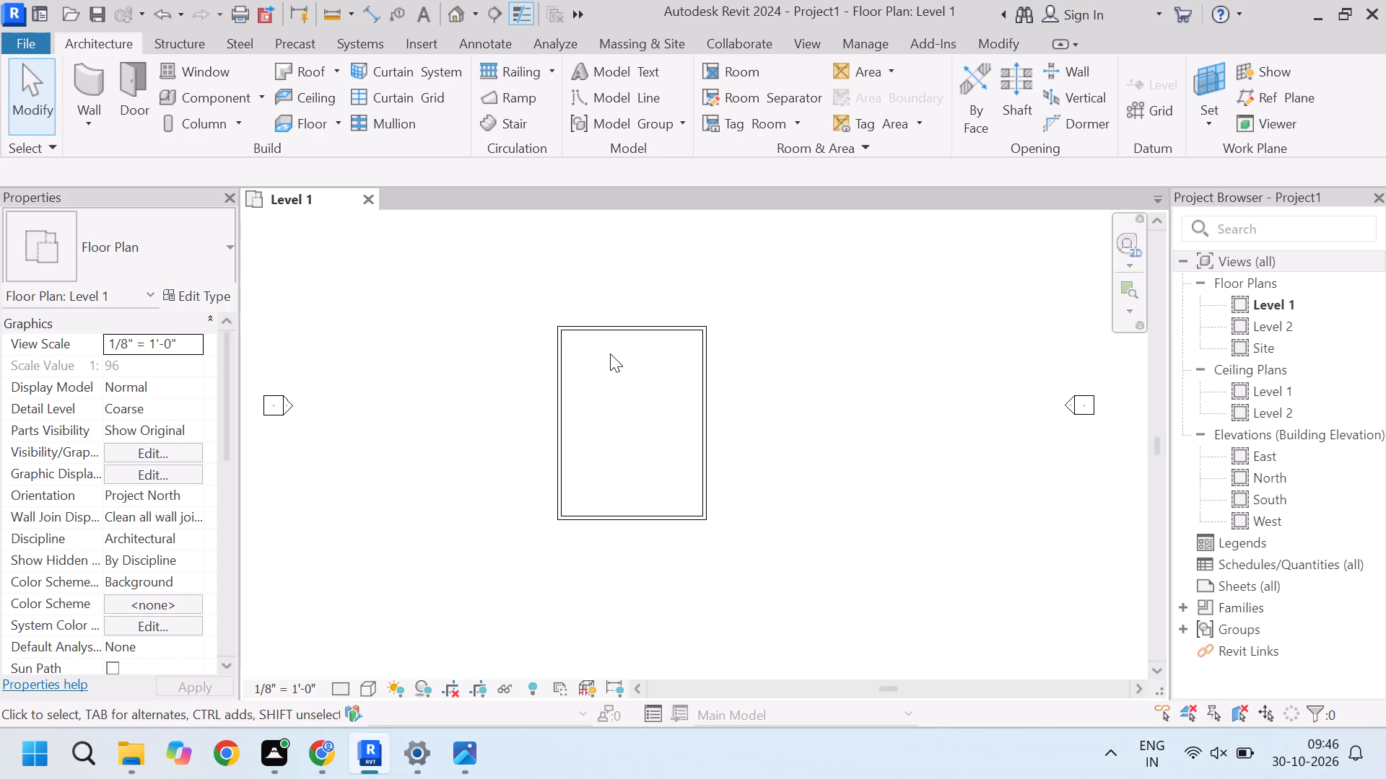
scroll(617, 360, down, 3)
scroll(575, 358, up, 5)
scroll(579, 306, down, 3)
scroll(563, 316, up, 4)
scroll(693, 315, up, 3)
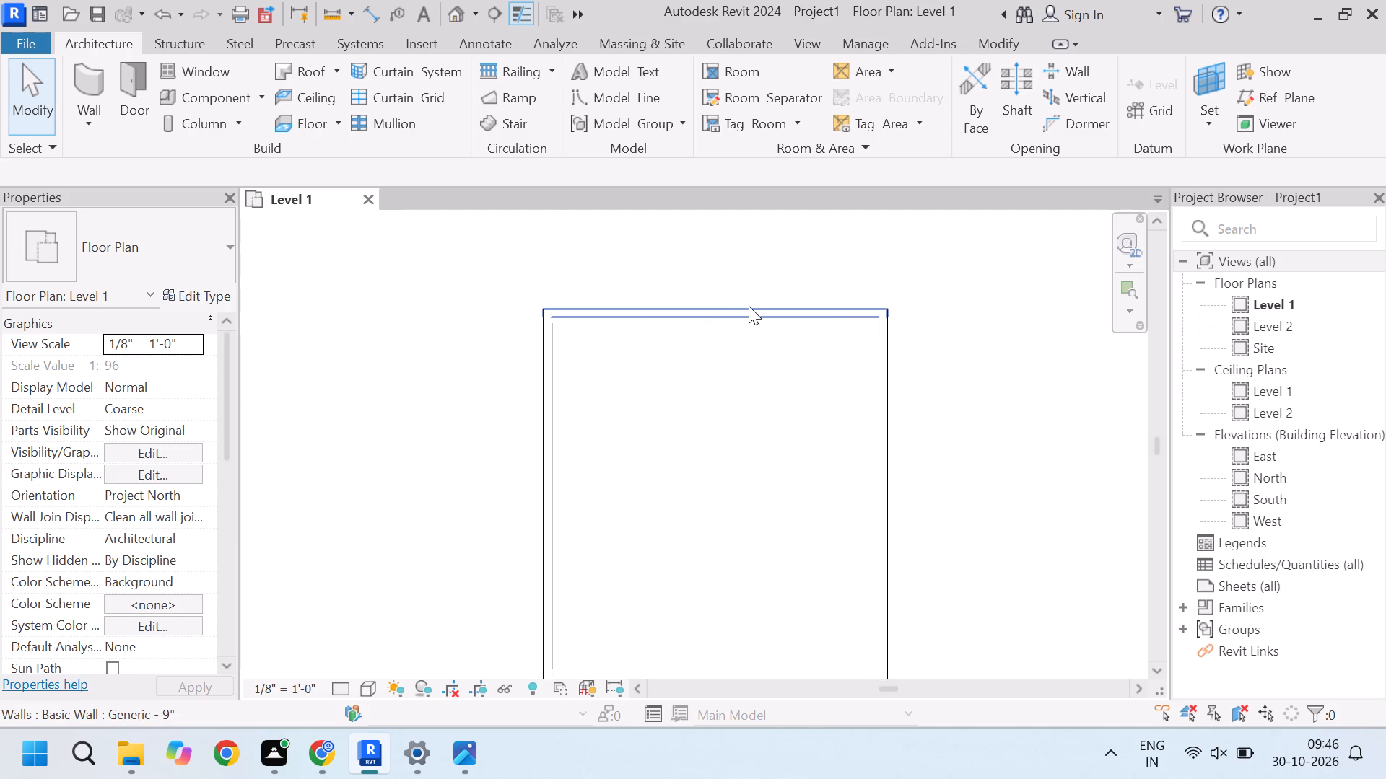
click(749, 306)
scroll(665, 348, down, 4)
scroll(615, 348, up, 2)
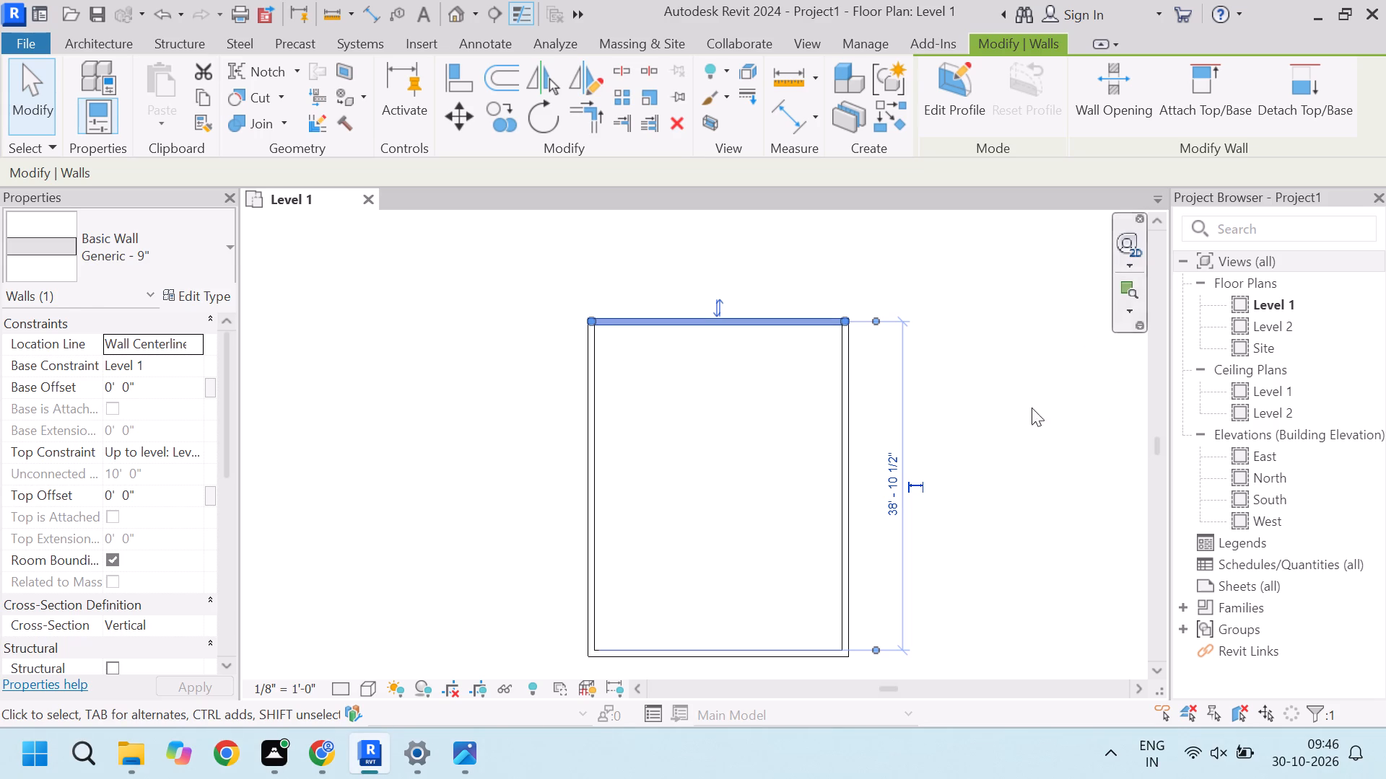
click(1012, 384)
Measure the overall length between the outer faces of the north and south walls with an aligned dimension, without placing it.
scroll(808, 293, down, 4)
scroll(918, 347, up, 4)
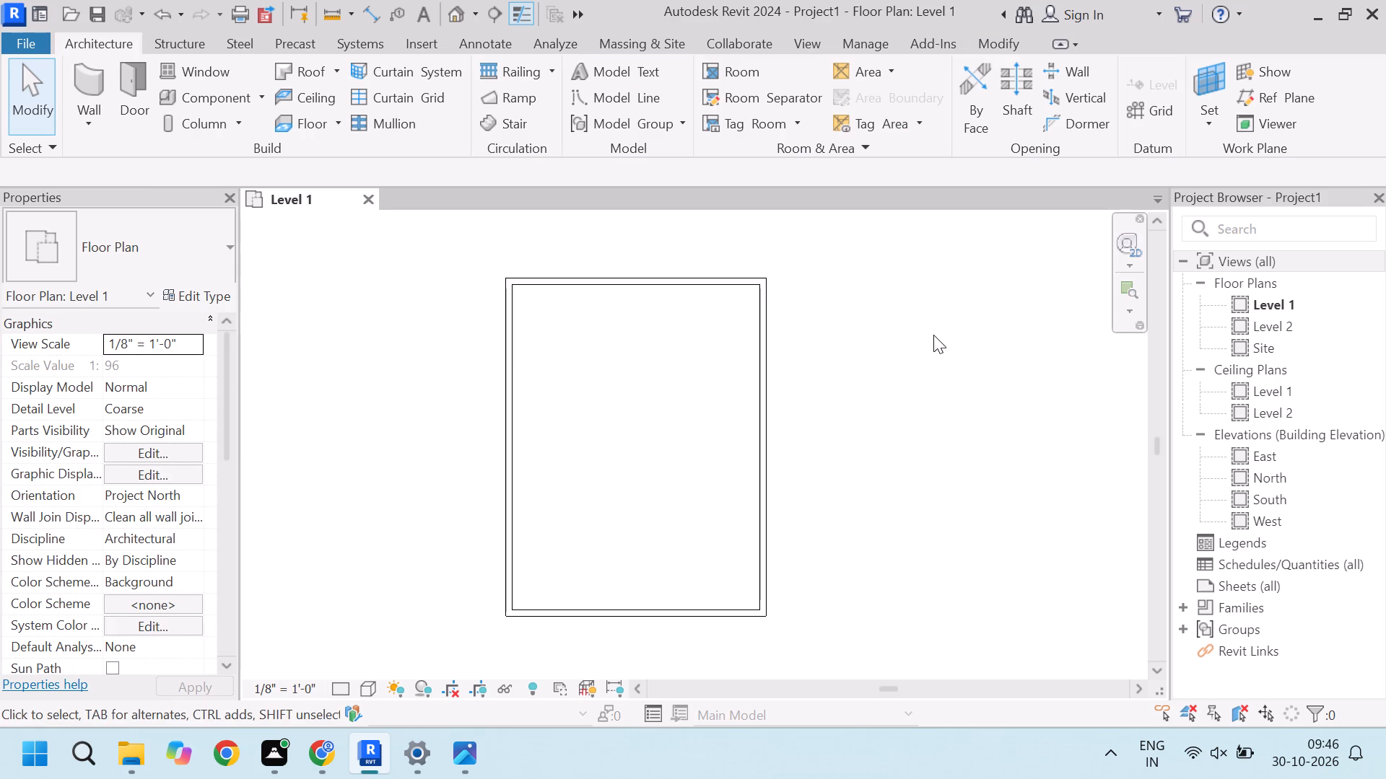
text(di)
scroll(549, 291, up, 3)
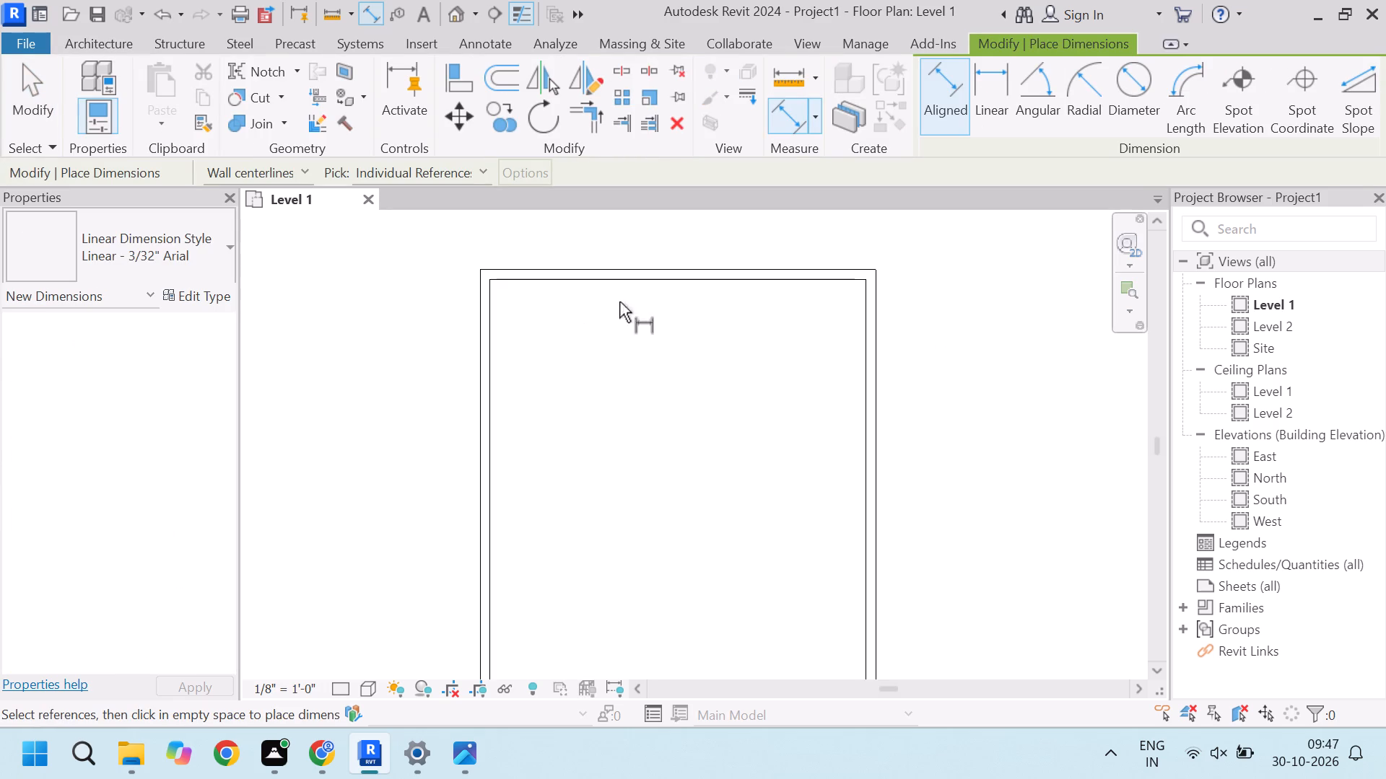
key(Tab)
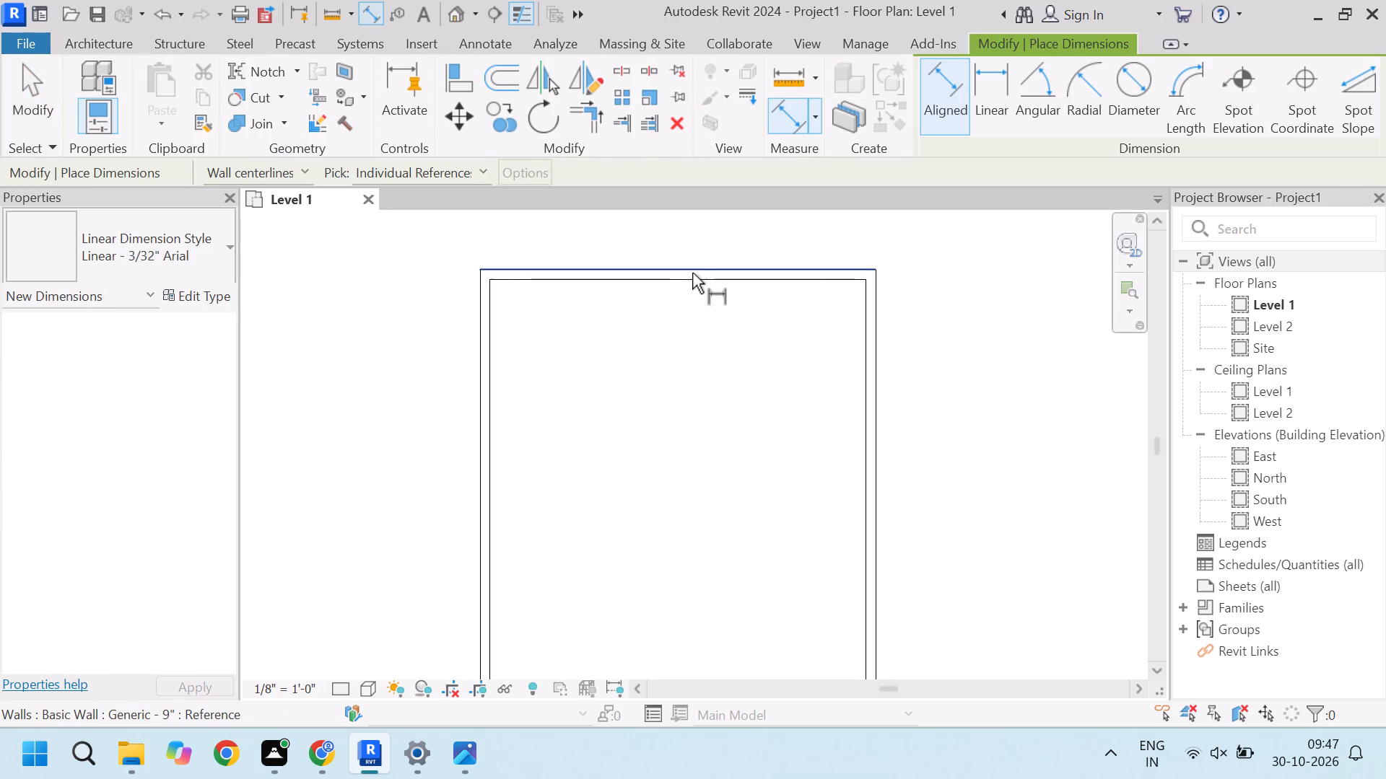
click(687, 272)
scroll(708, 268, down, 5)
scroll(646, 571, up, 4)
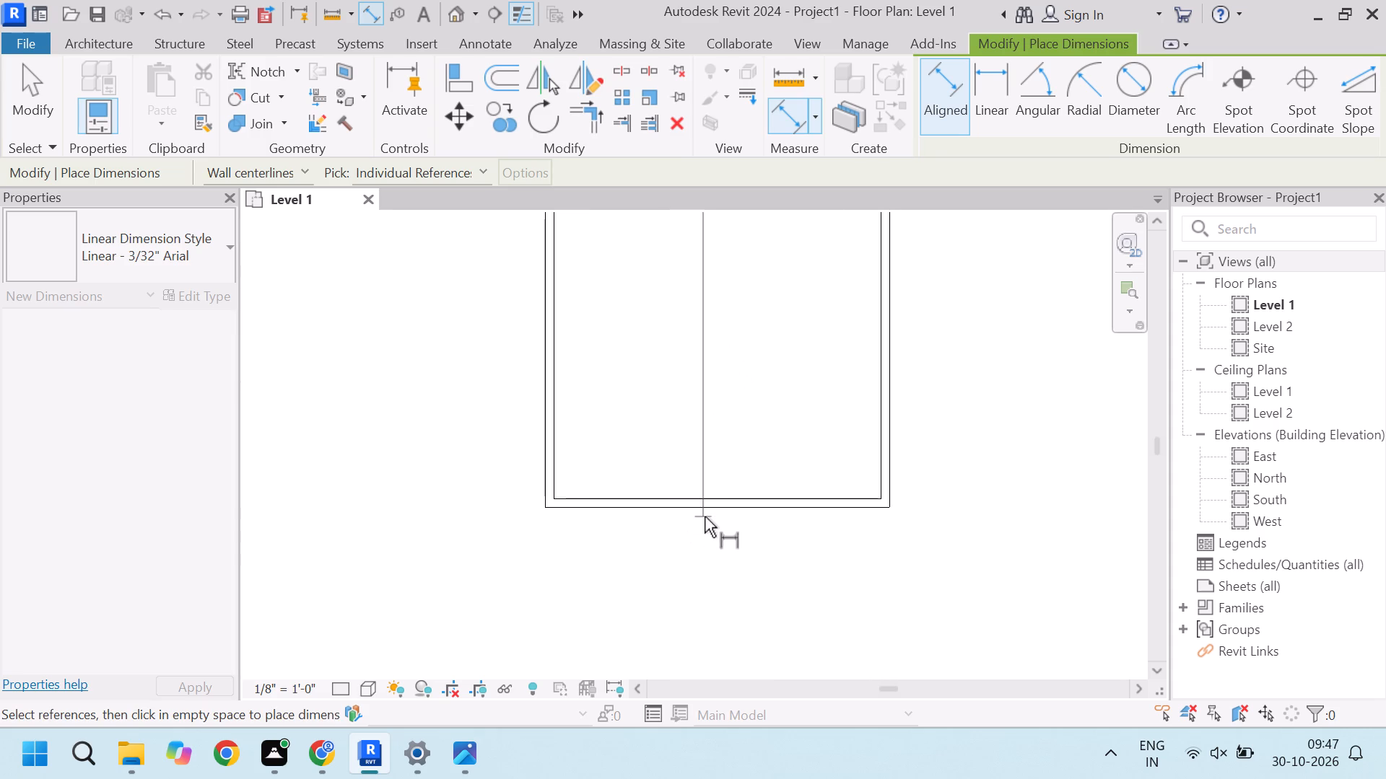
key(Tab)
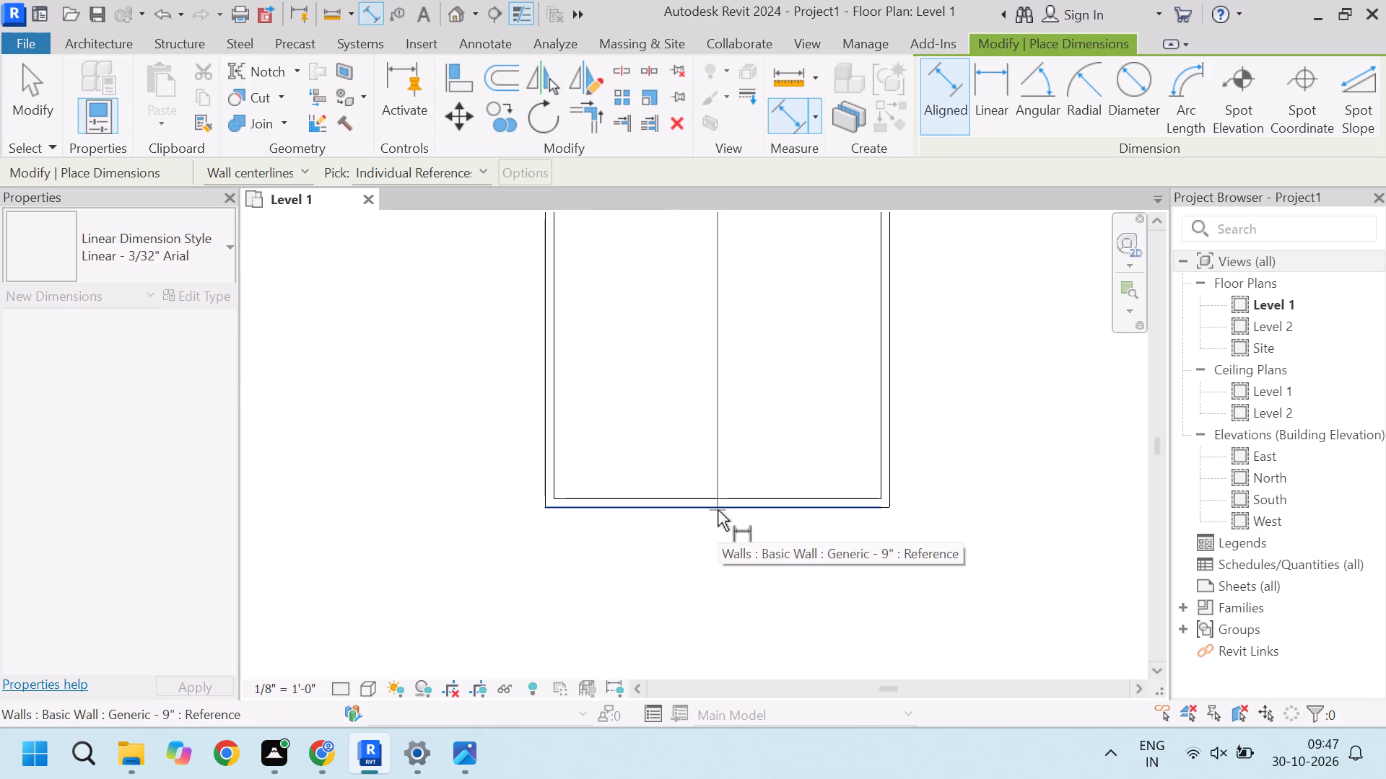
click(718, 510)
scroll(576, 412, down, 3)
key(Escape)
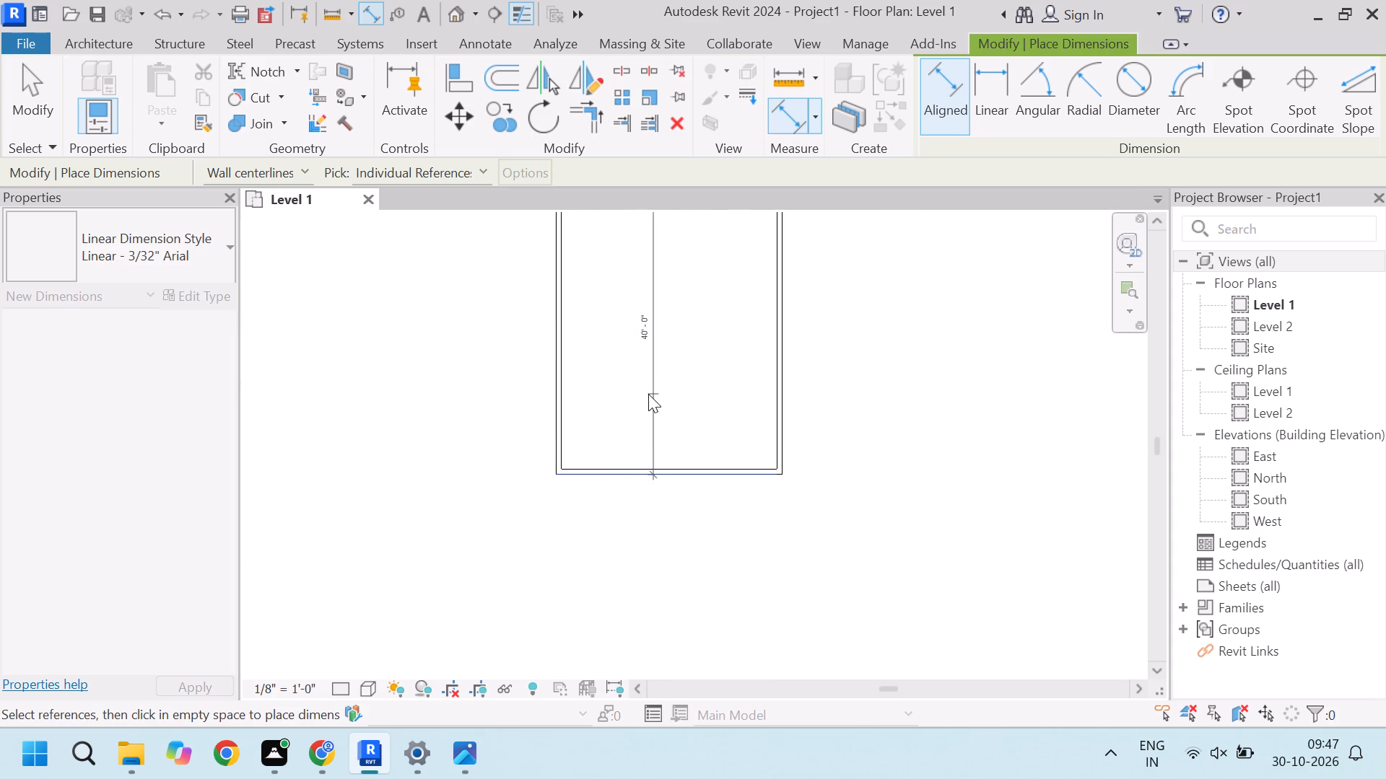
key(Escape)
Measure the overall width between the outer faces of the west and east walls with an aligned dimension, without placing it.
text(di)
scroll(464, 387, up, 3)
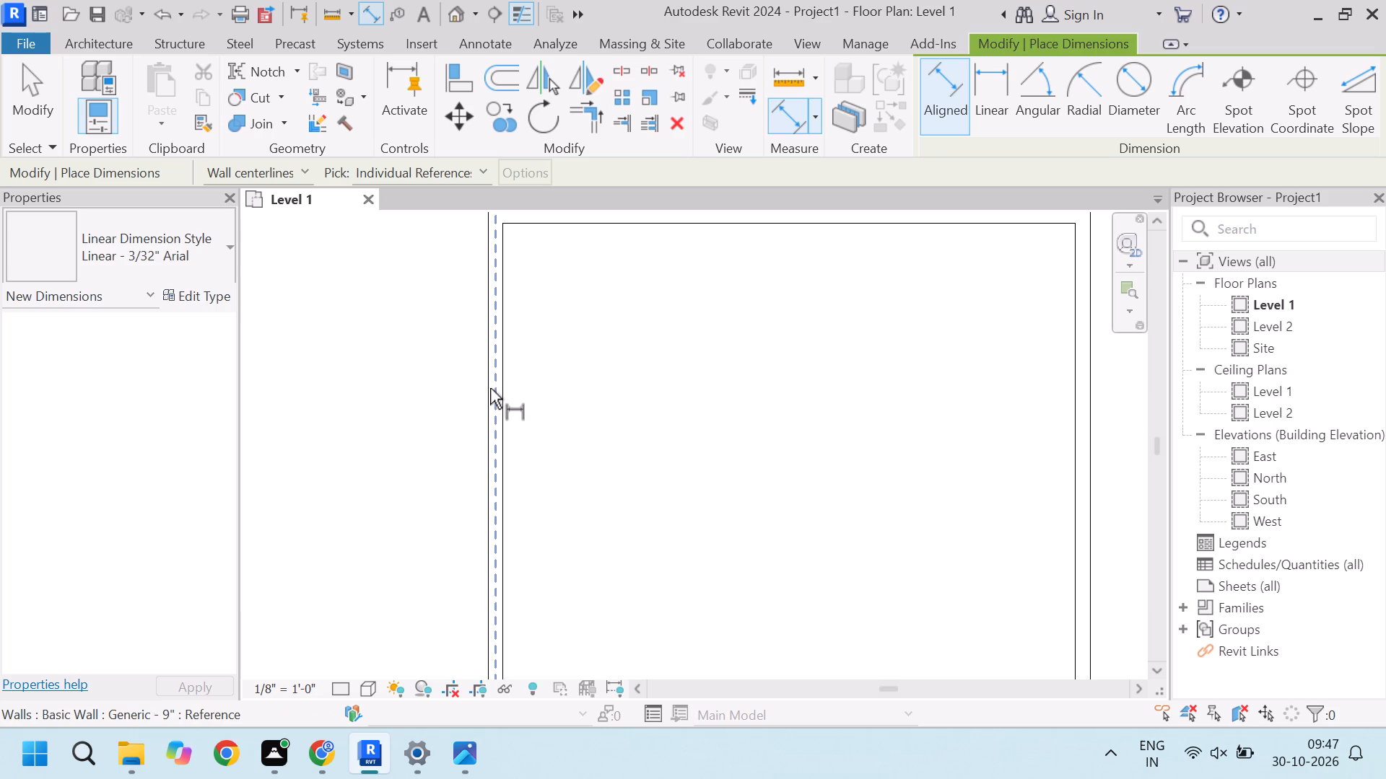
key(Tab)
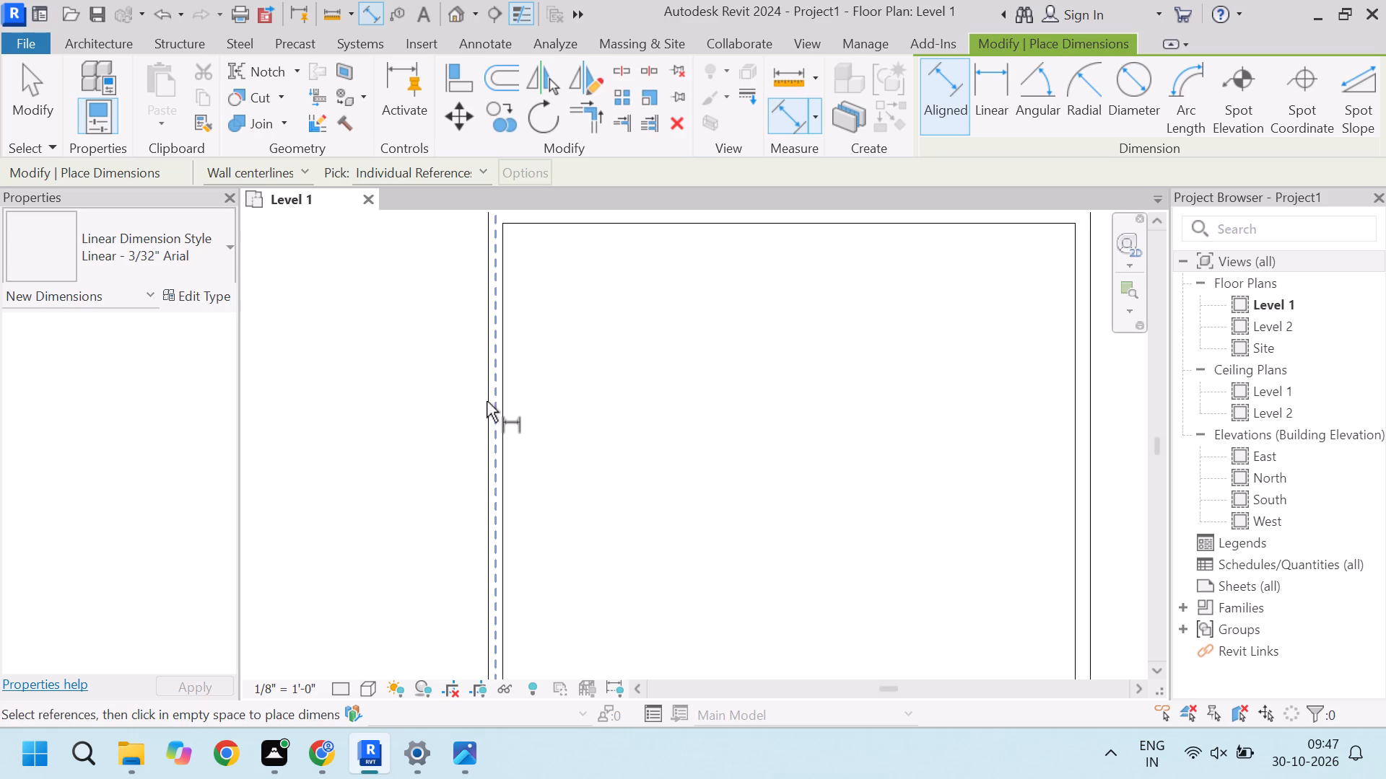
key(Tab)
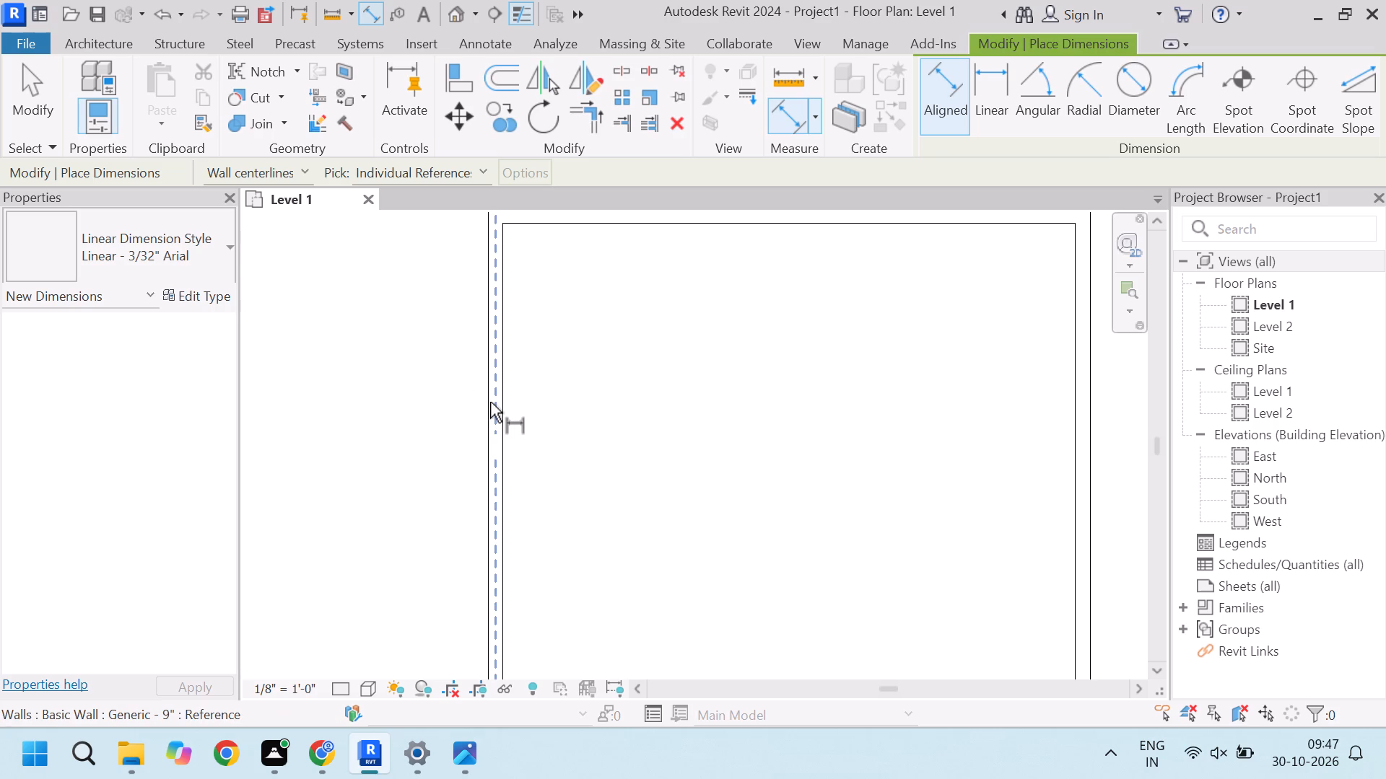
click(481, 406)
scroll(523, 415, down, 6)
scroll(737, 413, up, 2)
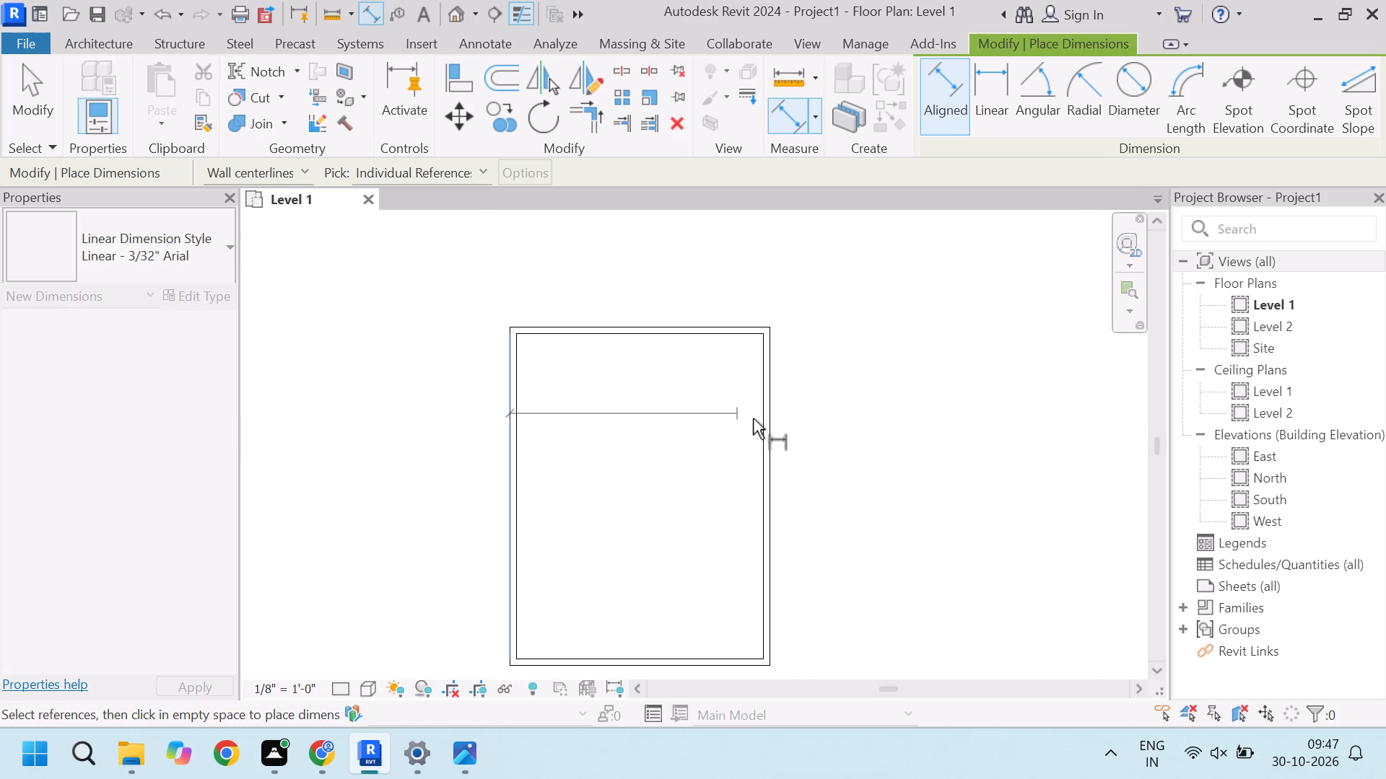
scroll(753, 418, up, 4)
key(Tab)
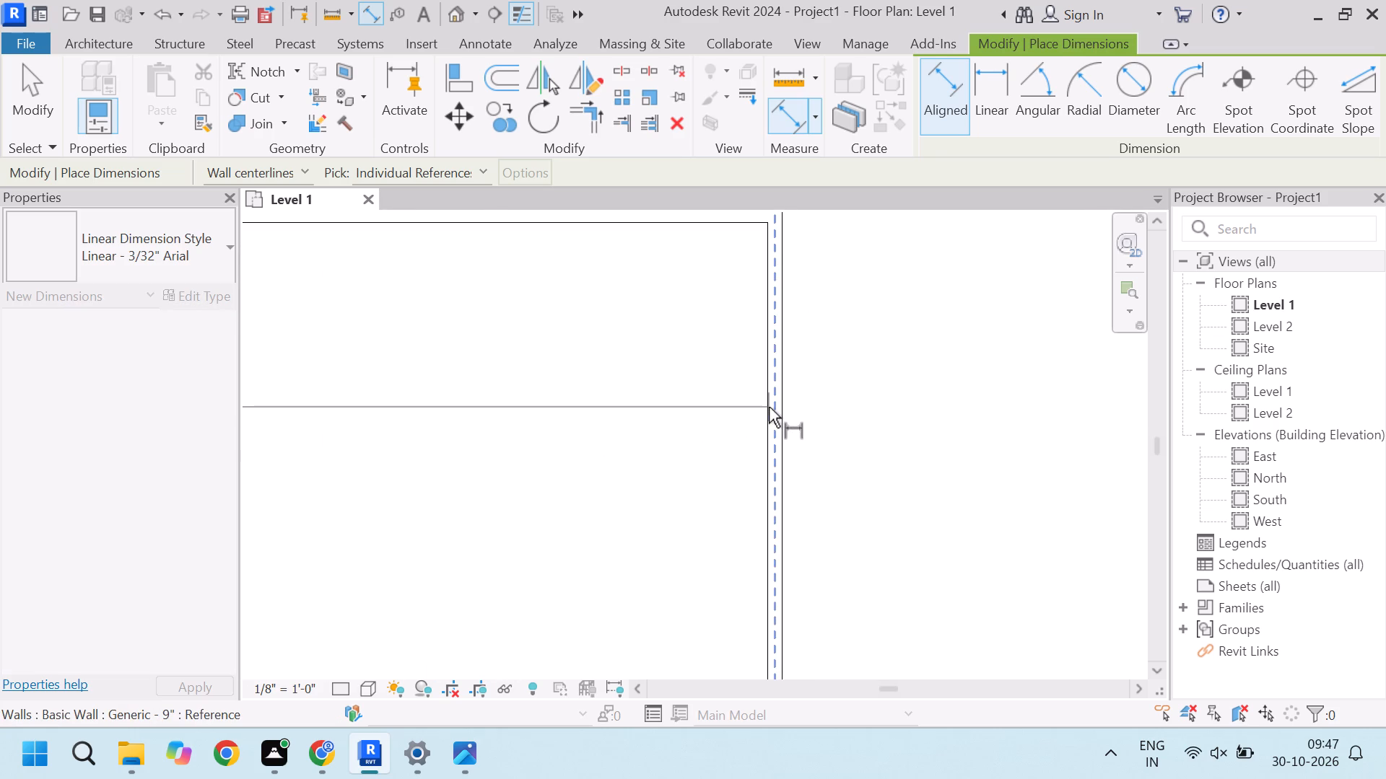
click(790, 411)
scroll(859, 398, down, 6)
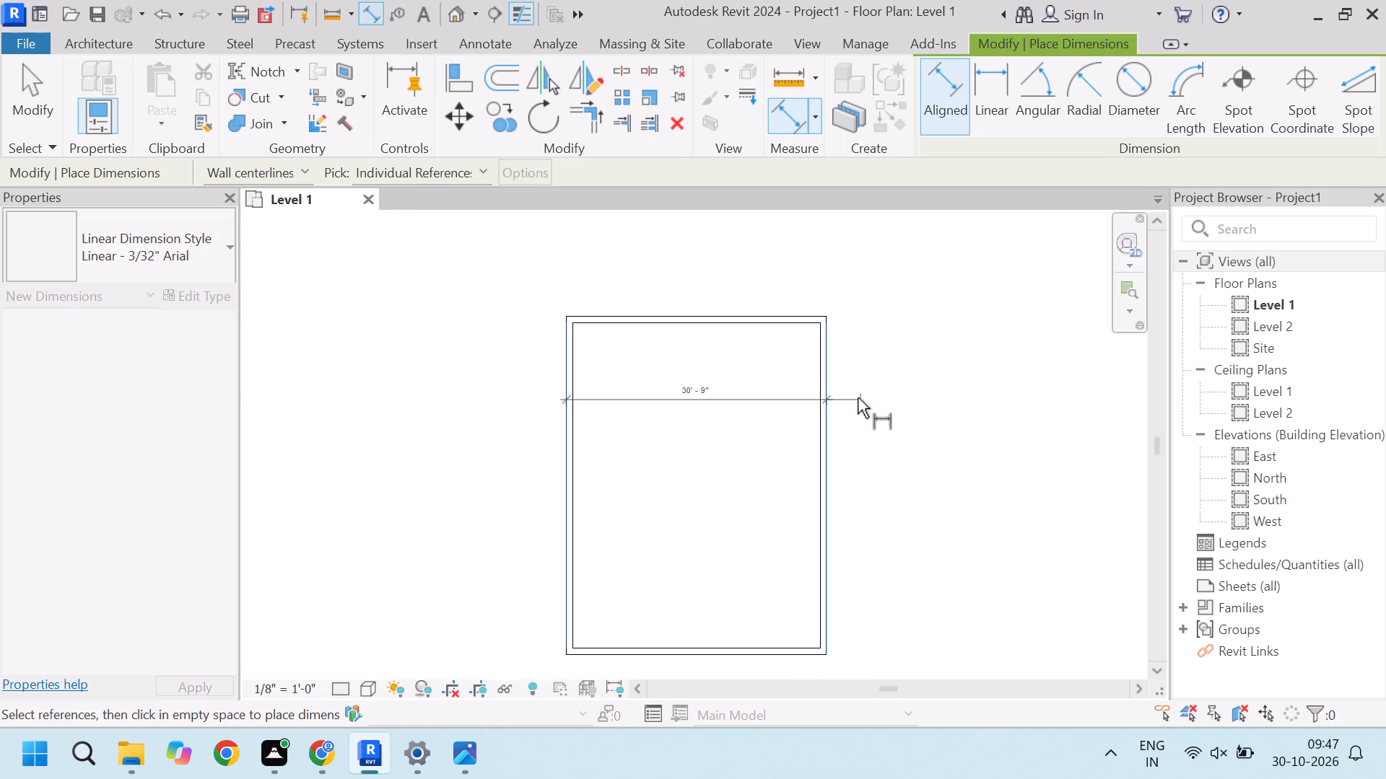
scroll(832, 370, up, 4)
key(Escape)
key(Escape)
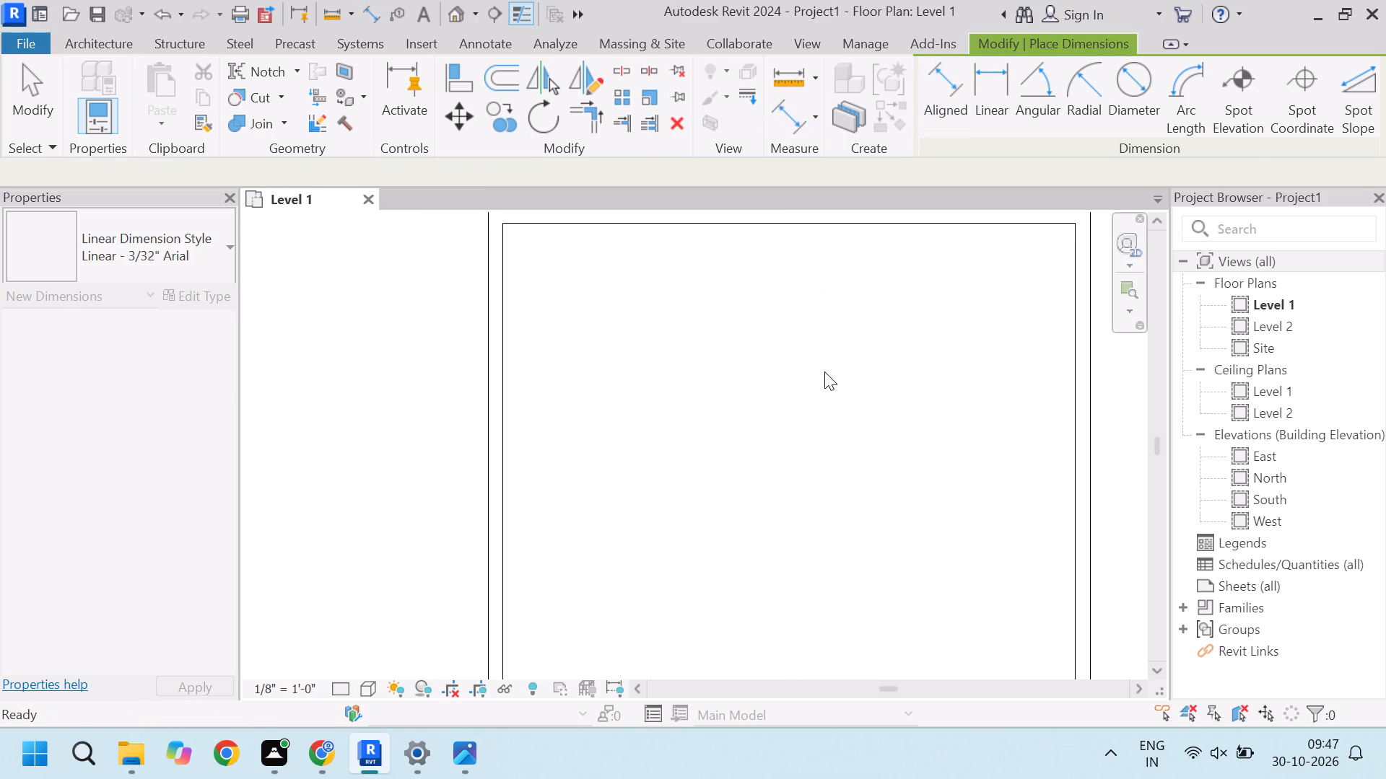
Draw a horizontal detail line 30' long from the midpoint of the west wall's outer face to the east wall's inner face.
scroll(703, 427, down, 3)
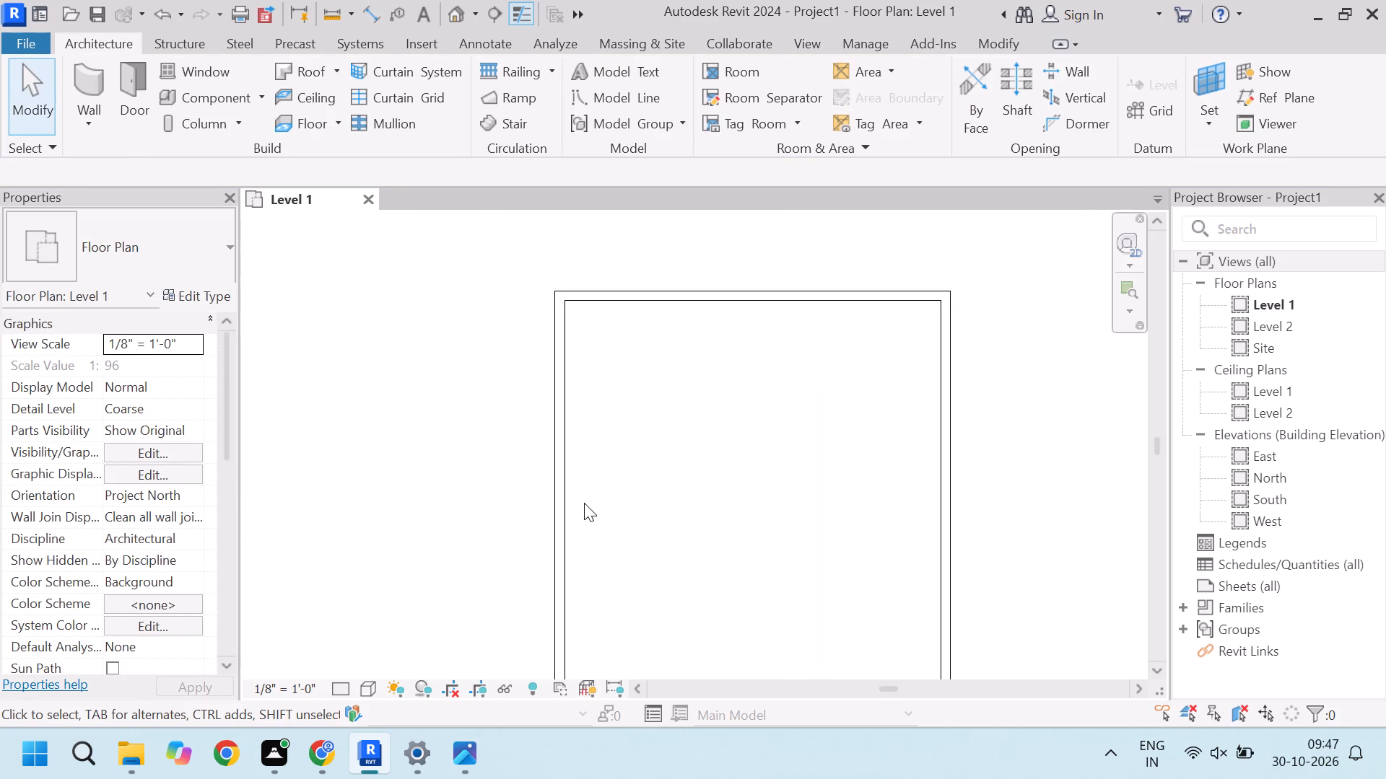
scroll(603, 485, down, 4)
scroll(609, 557, up, 3)
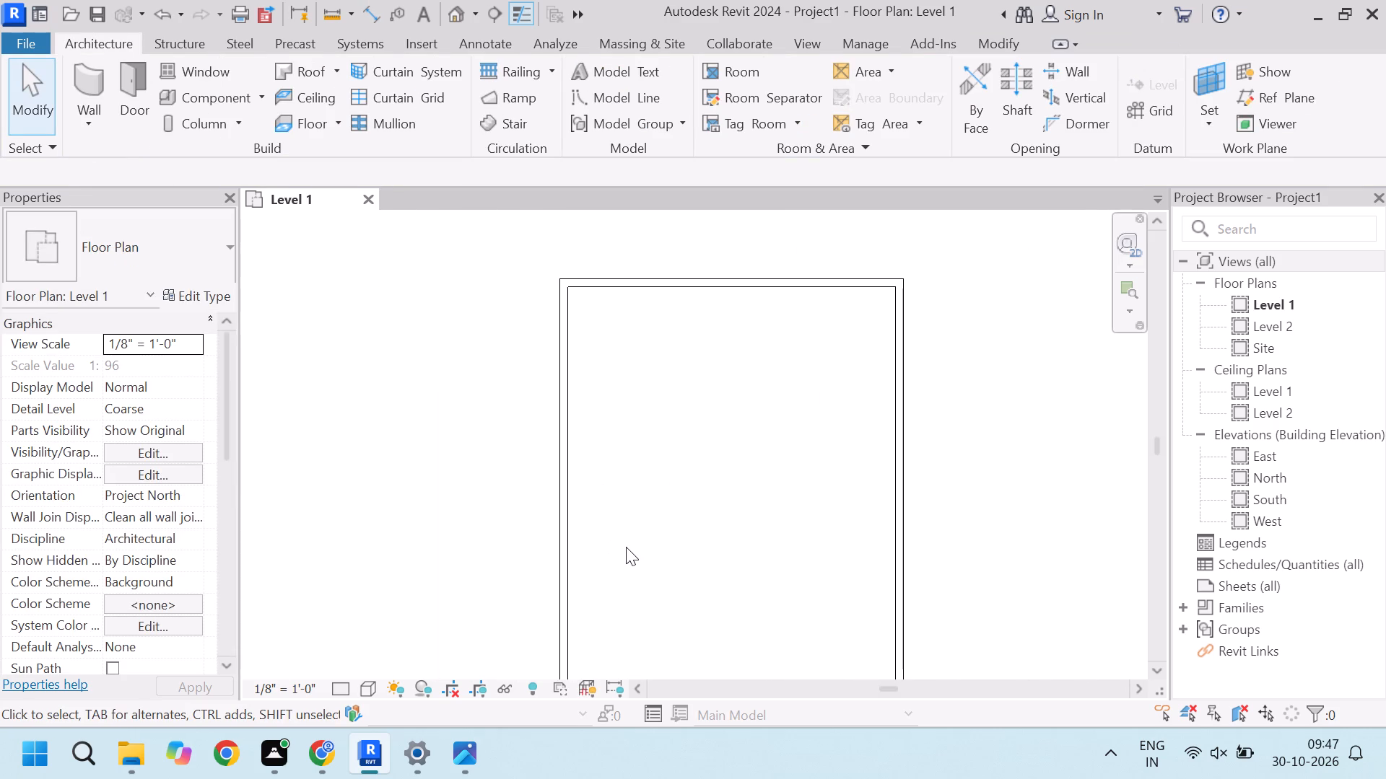
text(dl)
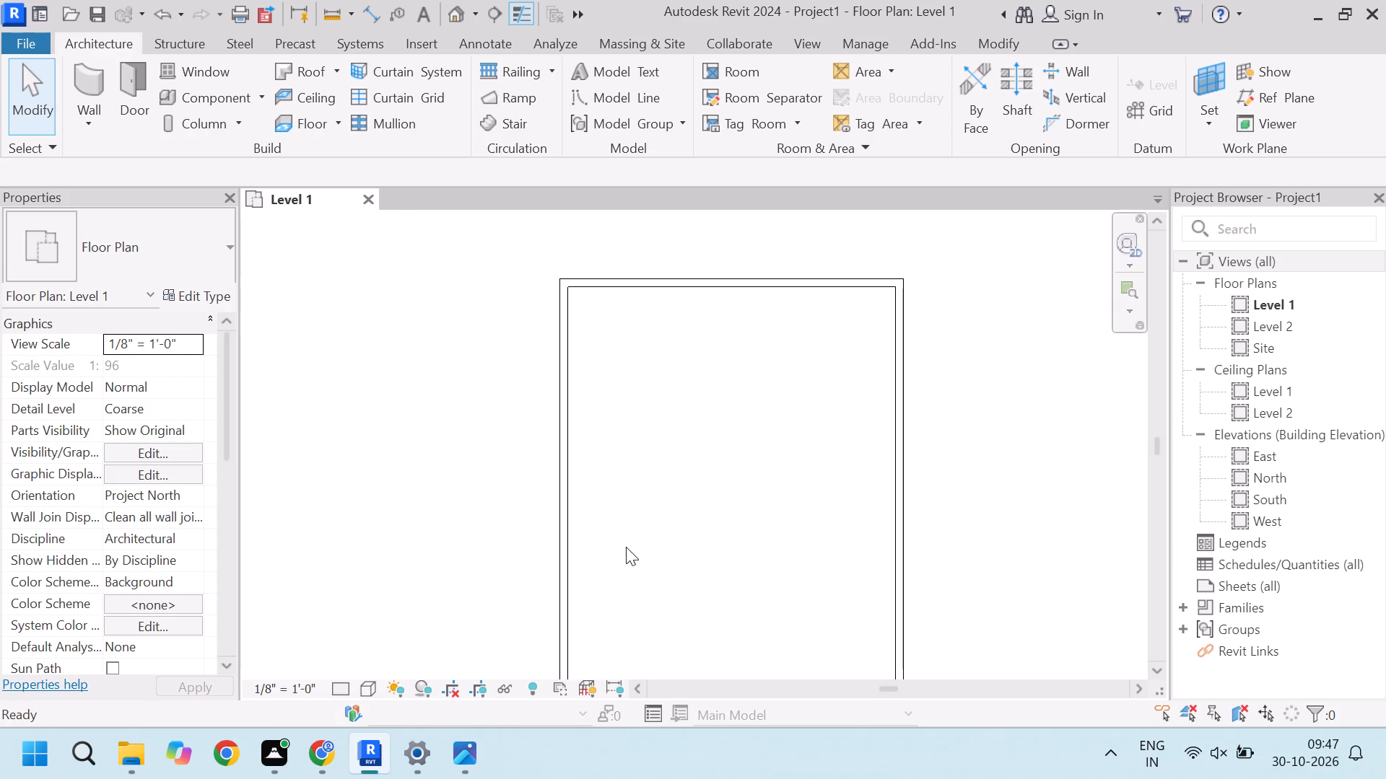
scroll(614, 364, down, 4)
scroll(577, 459, up, 4)
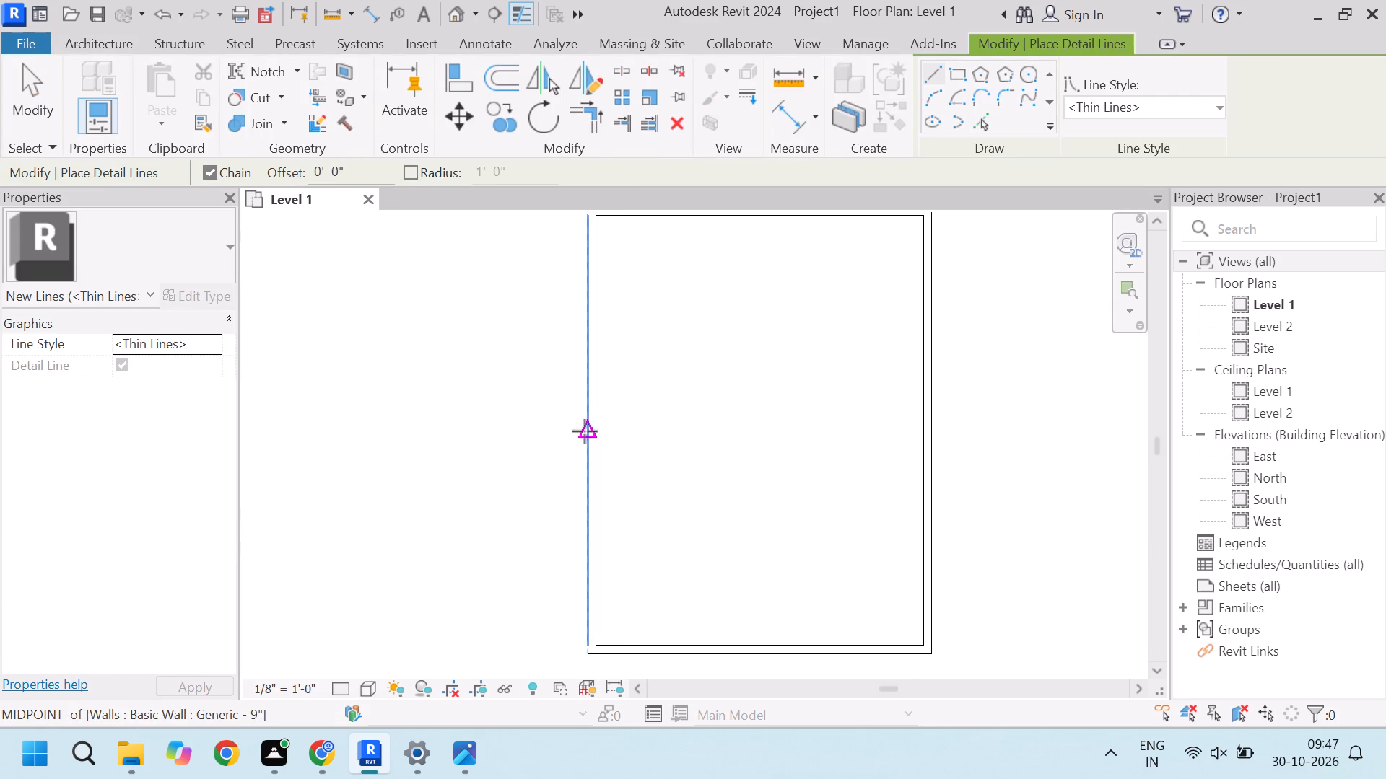
click(586, 431)
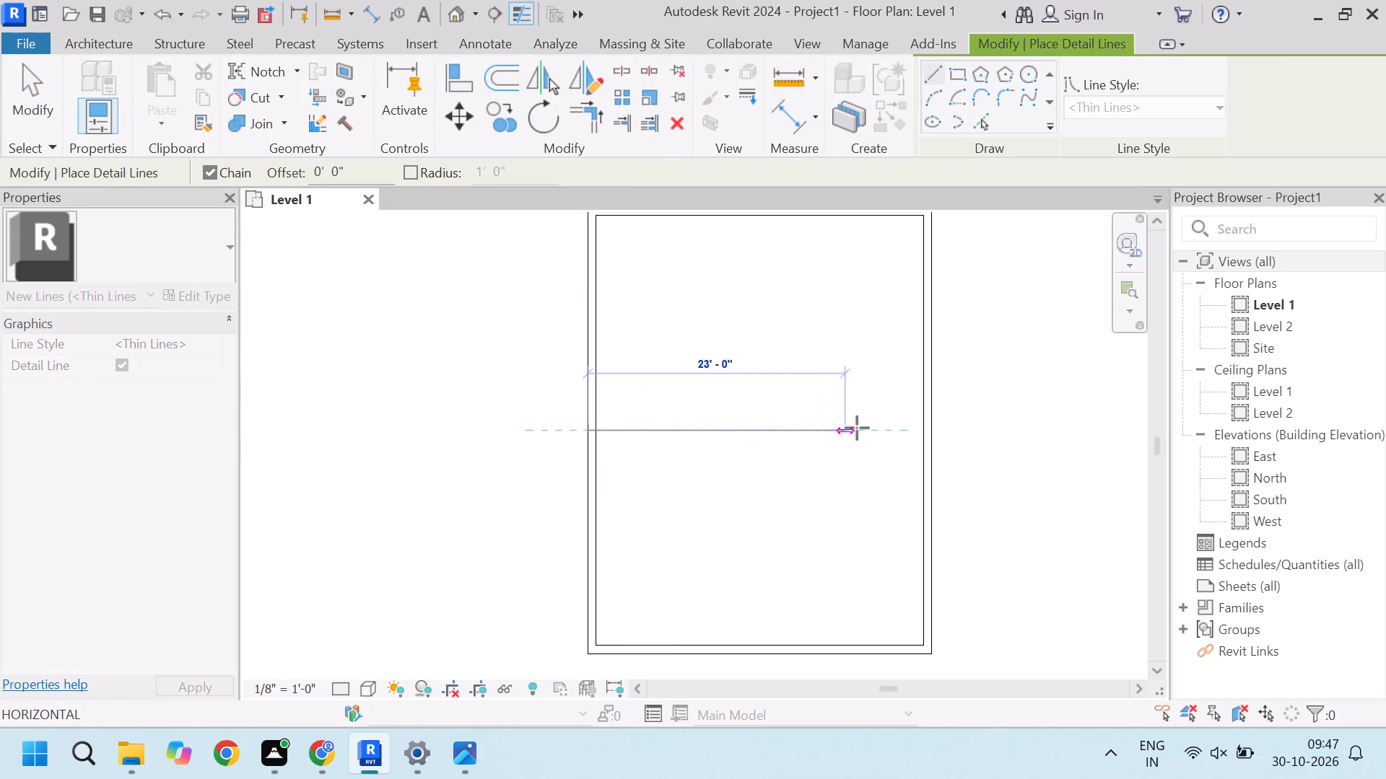
scroll(861, 427, up, 4)
scroll(952, 438, up, 3)
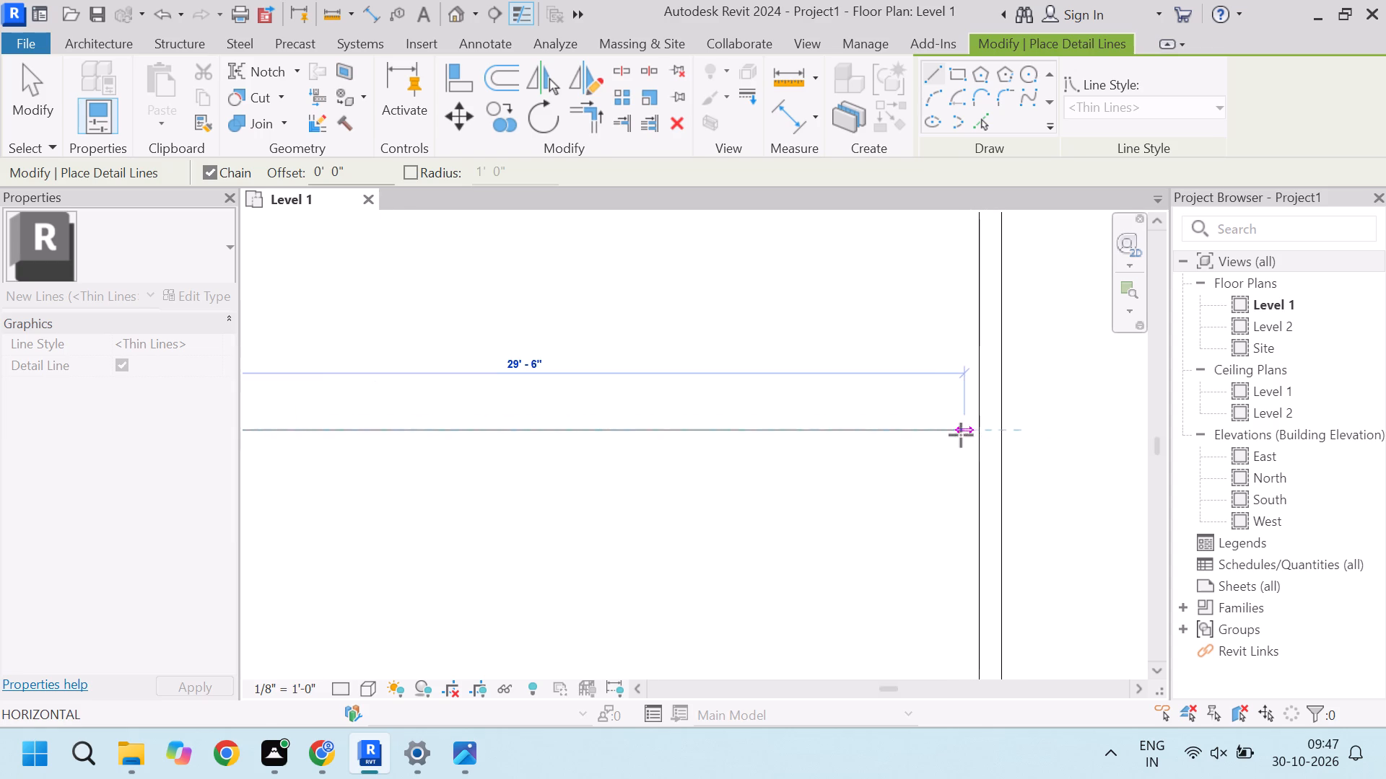
click(975, 432)
scroll(828, 404, down, 4)
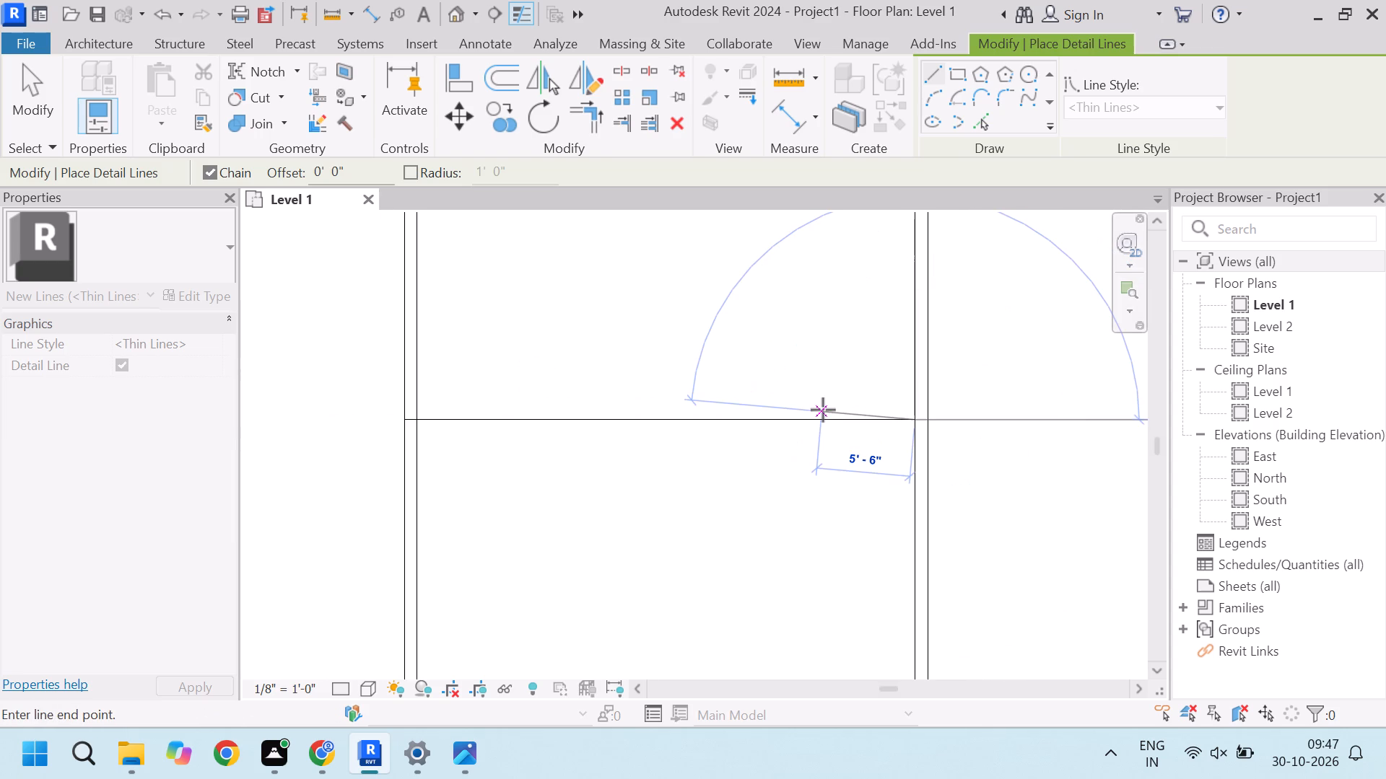
key(Escape)
key(Escape)
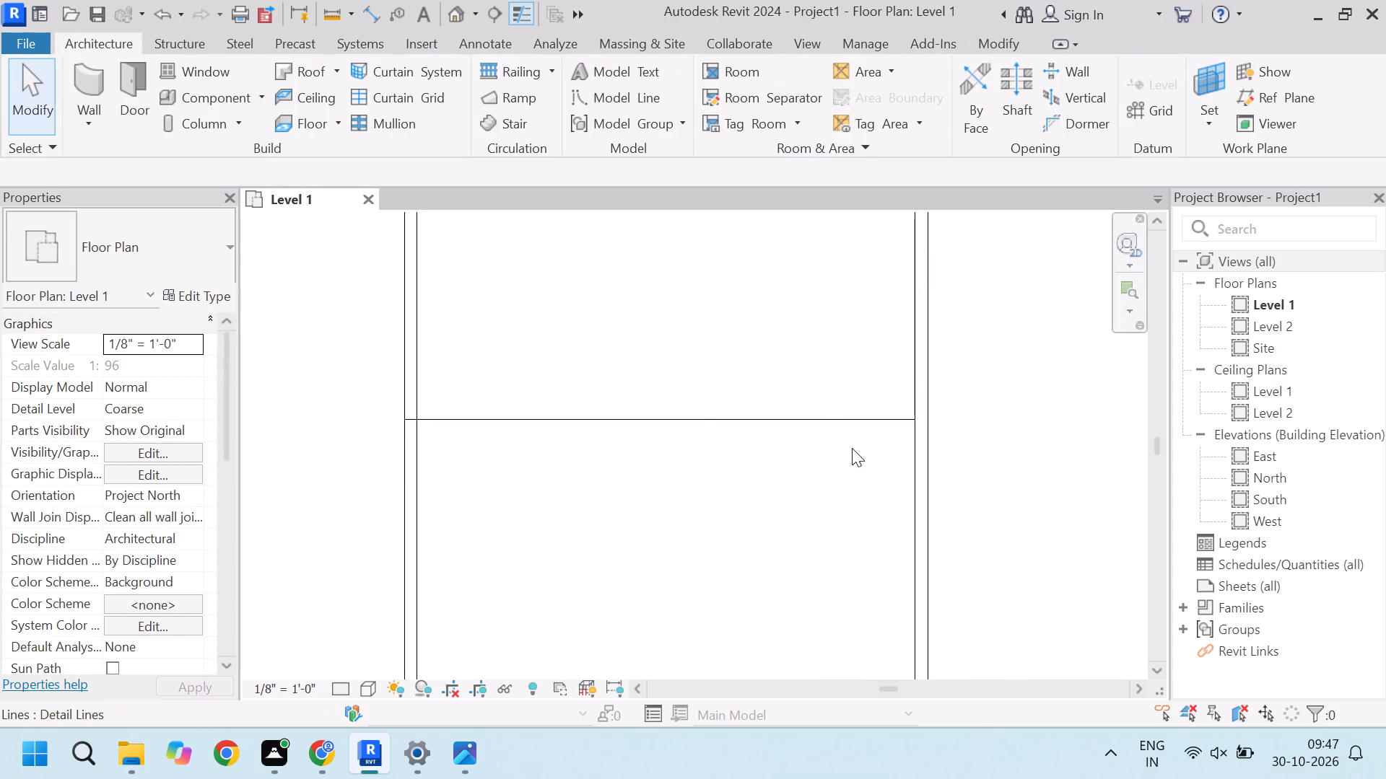
Move the east wall 9" west so its outer face meets the east endpoint of the detail line.
click(924, 482)
scroll(946, 405, up, 8)
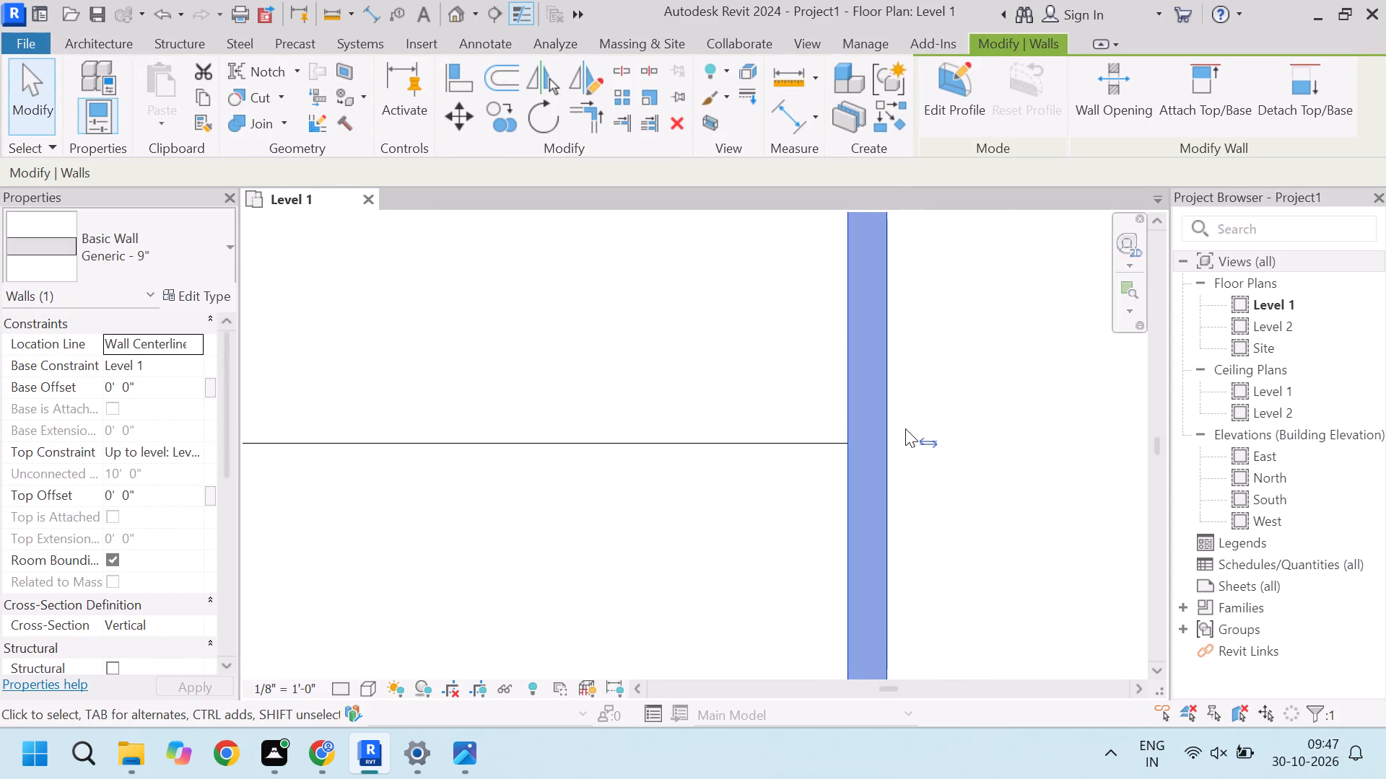
text(mv)
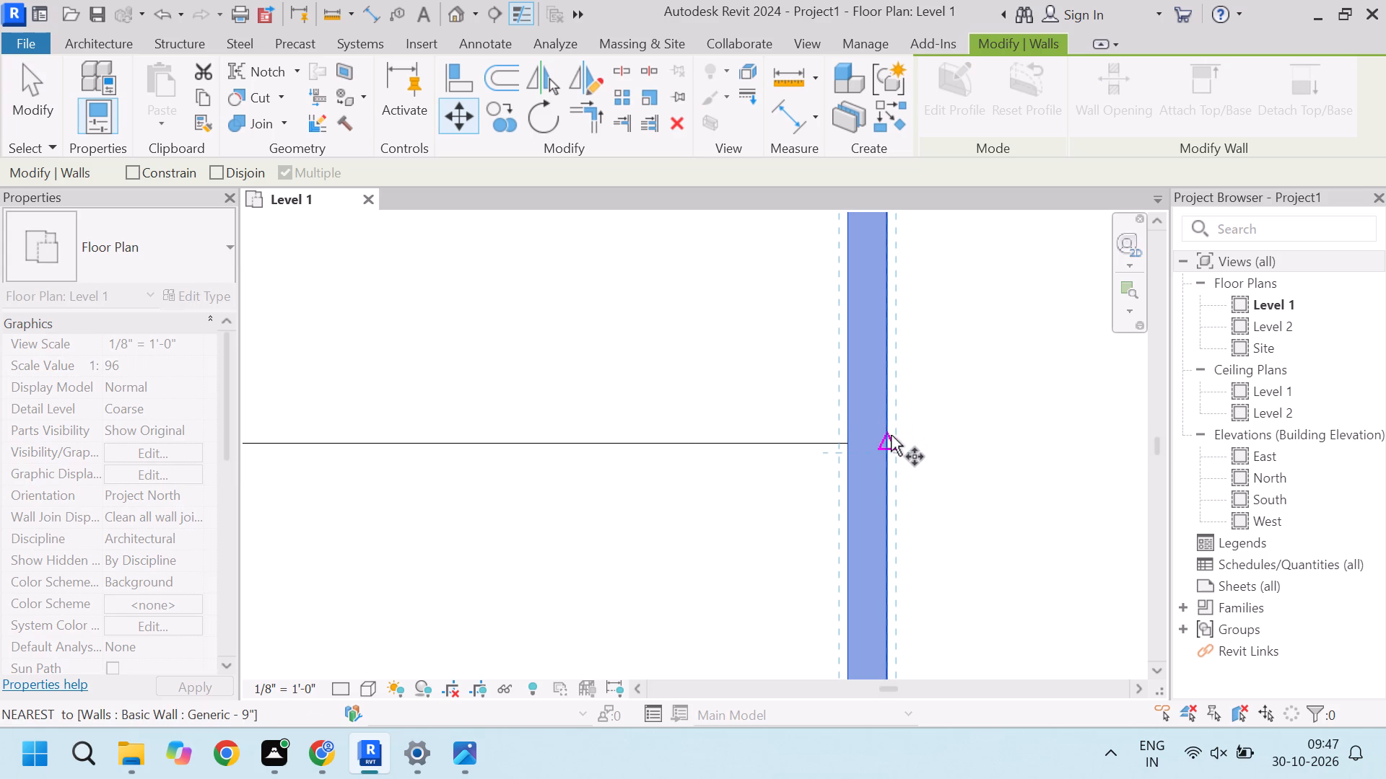
click(891, 439)
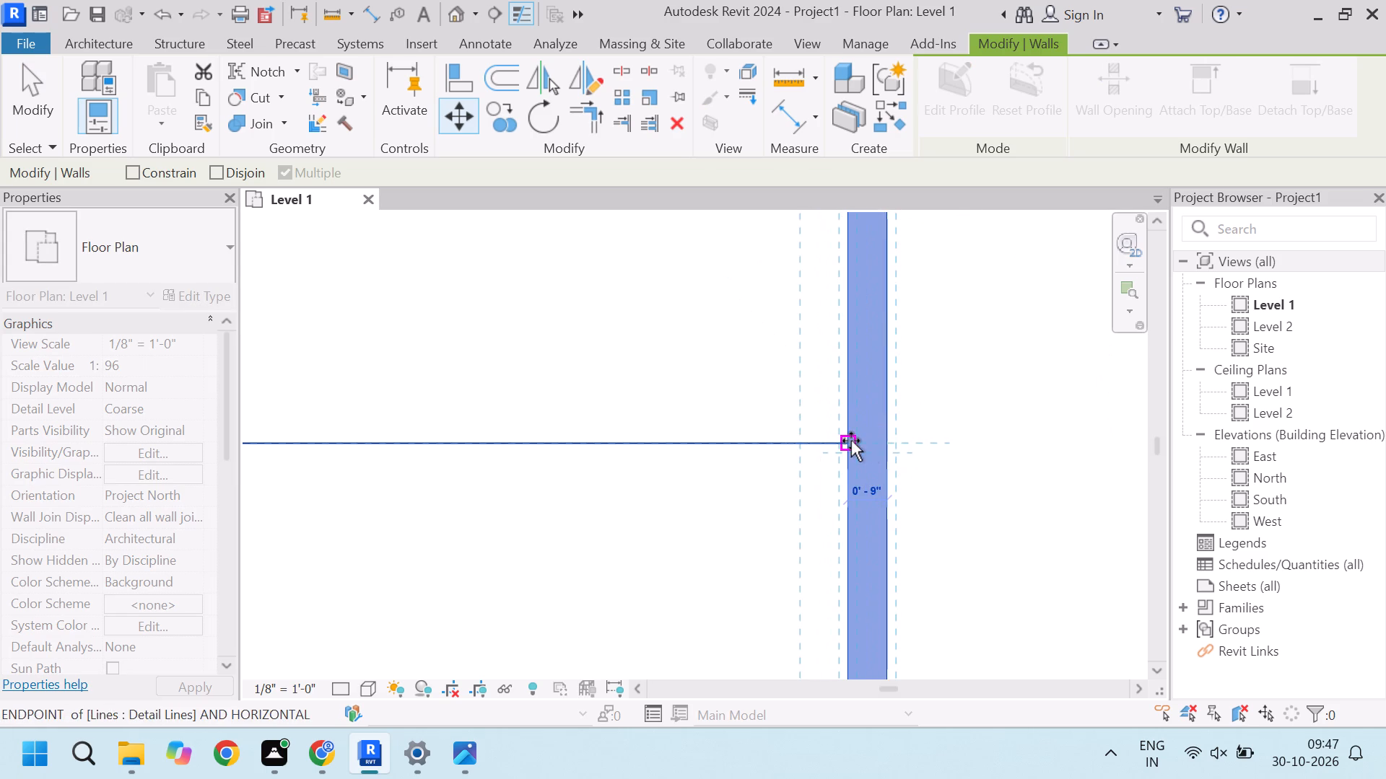
click(851, 441)
Delete the horizontal detail line that crosses the building.
scroll(927, 416, down, 10)
click(842, 435)
scroll(827, 446, down, 5)
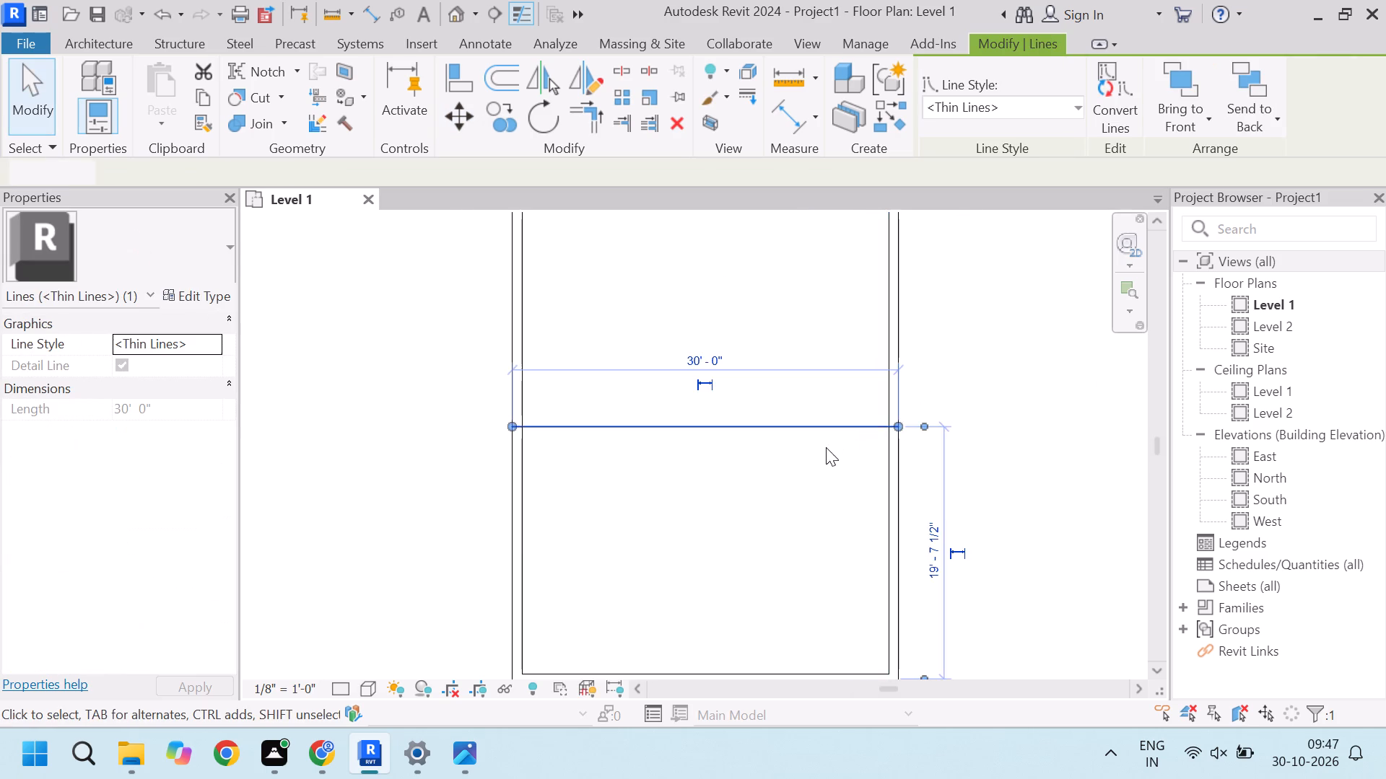
scroll(826, 447, down, 1)
scroll(933, 420, up, 3)
key(Delete)
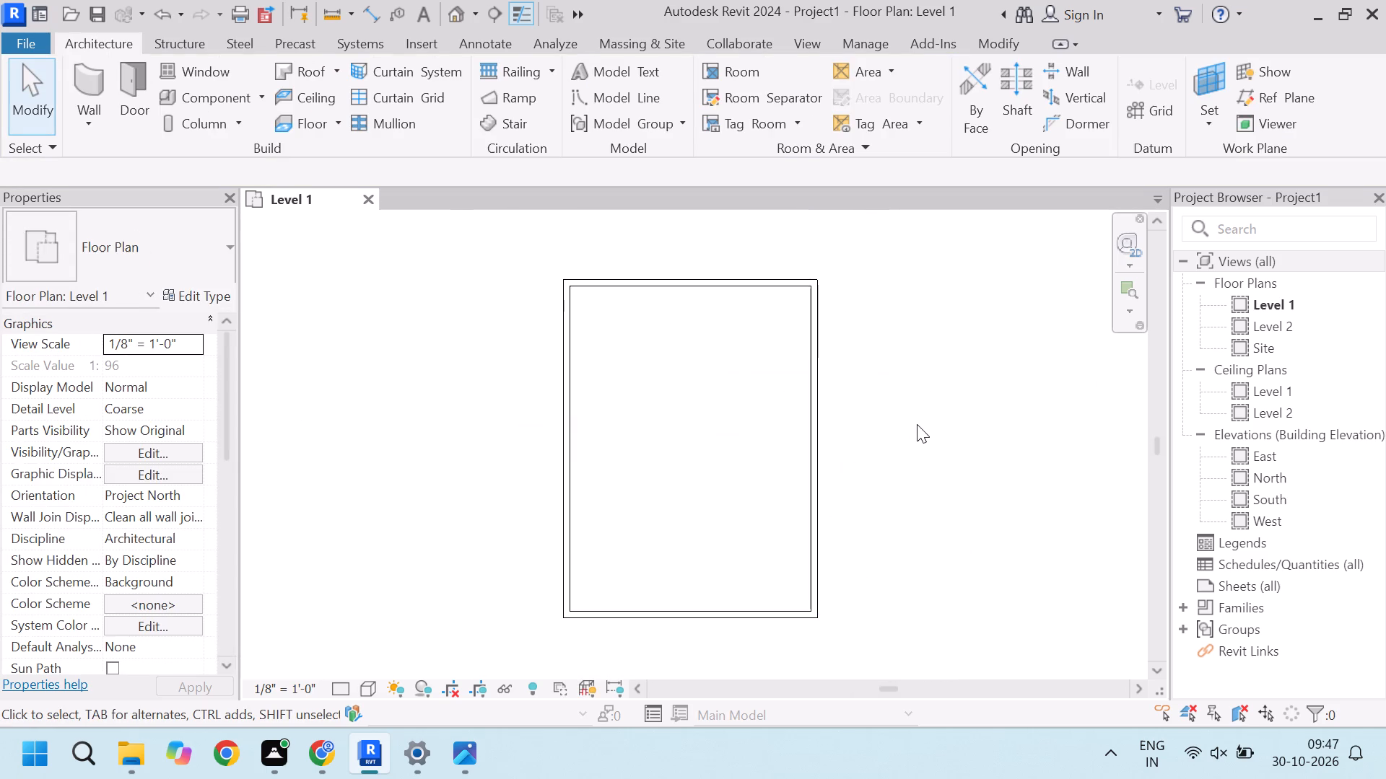
Open the default 3D view and set its visual style to Textures.
scroll(919, 410, down, 7)
scroll(780, 374, up, 7)
scroll(899, 347, down, 5)
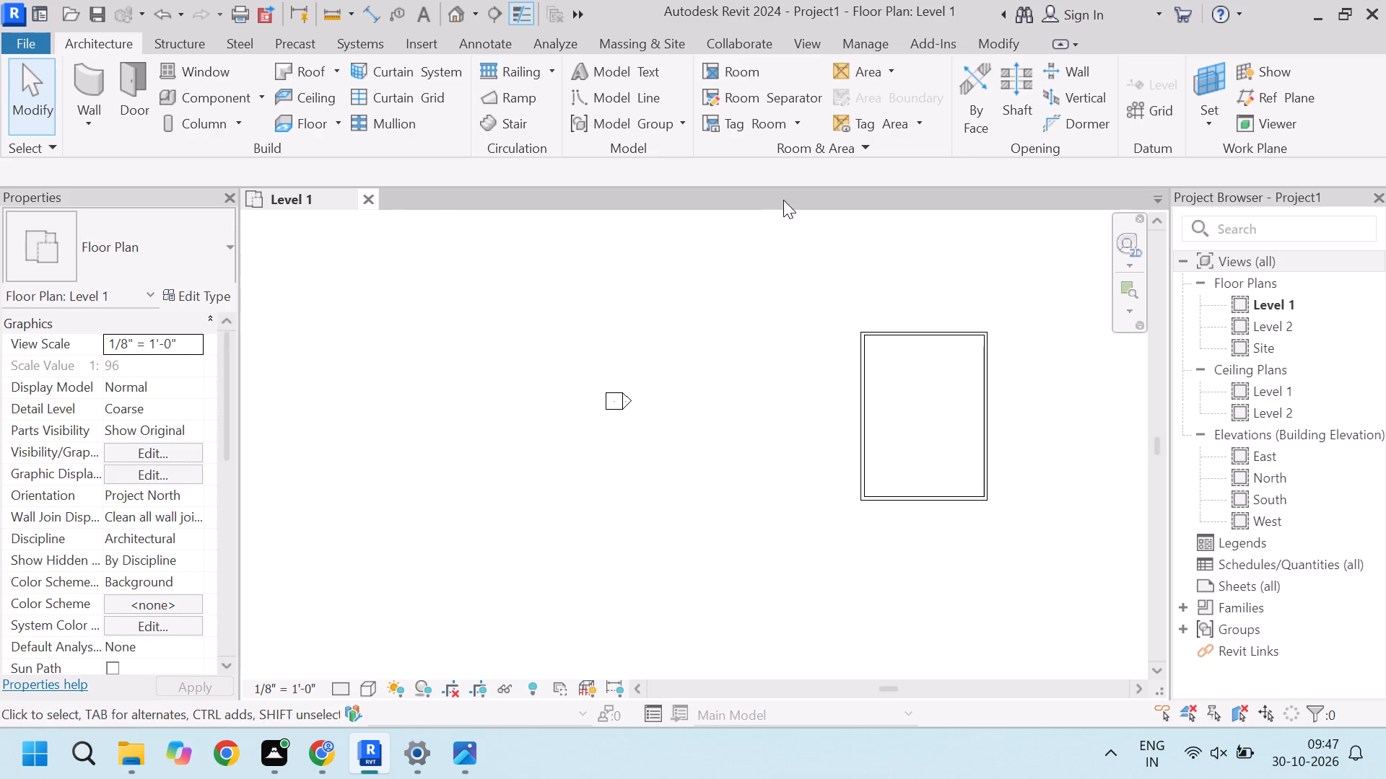
click(456, 12)
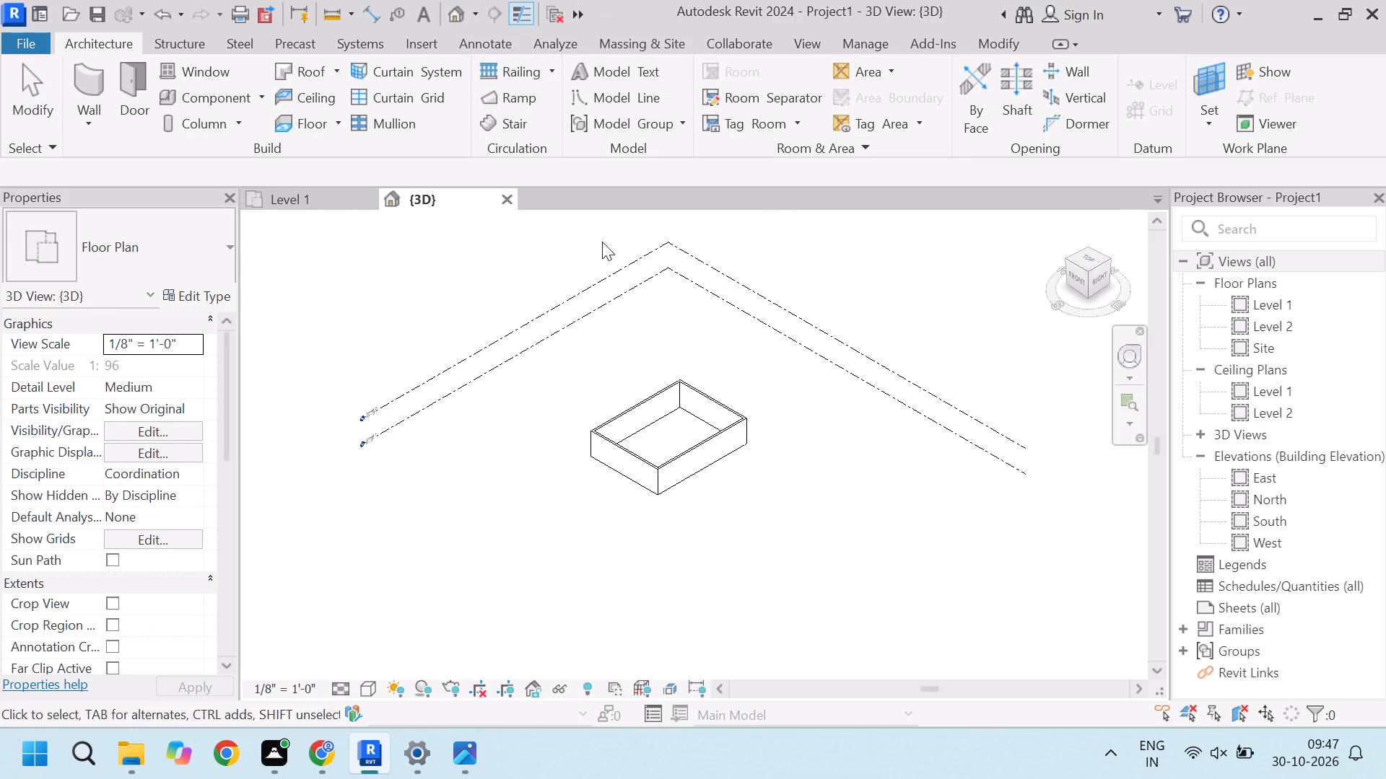
scroll(686, 467, up, 6)
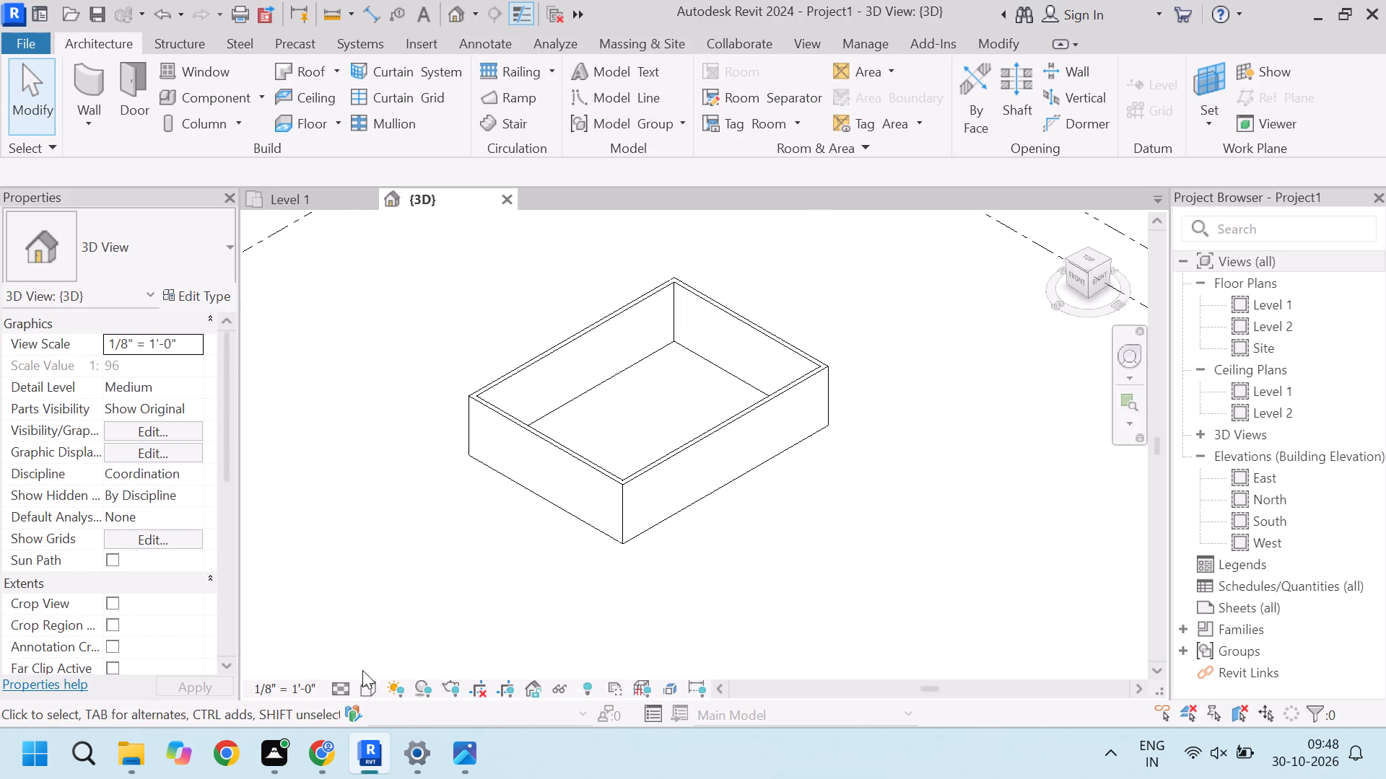
click(368, 685)
click(417, 643)
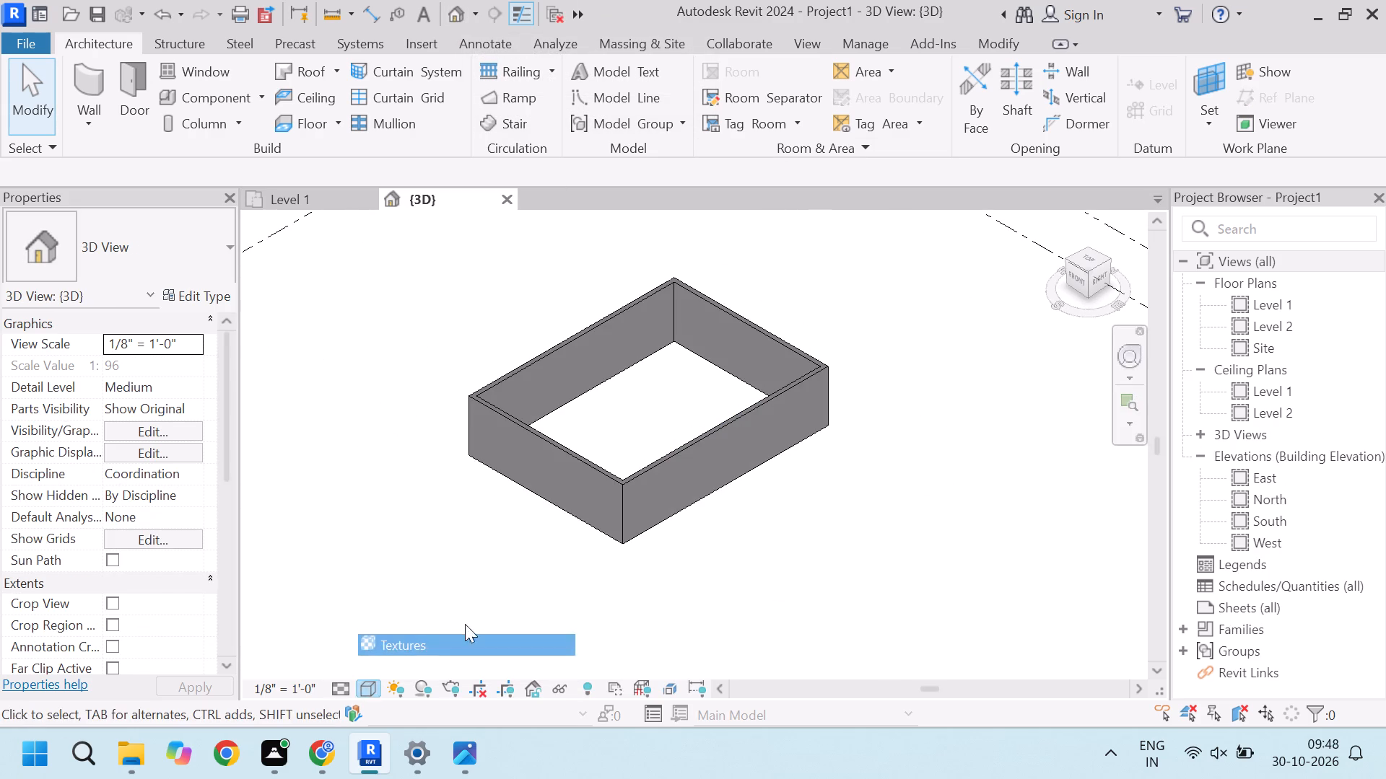
Examine the rectangular wall enclosure in the 3D view and in the Level 1 floor plan, ending in the plan.
scroll(744, 343, up, 6)
click(321, 198)
scroll(783, 323, down, 6)
scroll(892, 377, up, 7)
click(443, 196)
scroll(832, 442, down, 3)
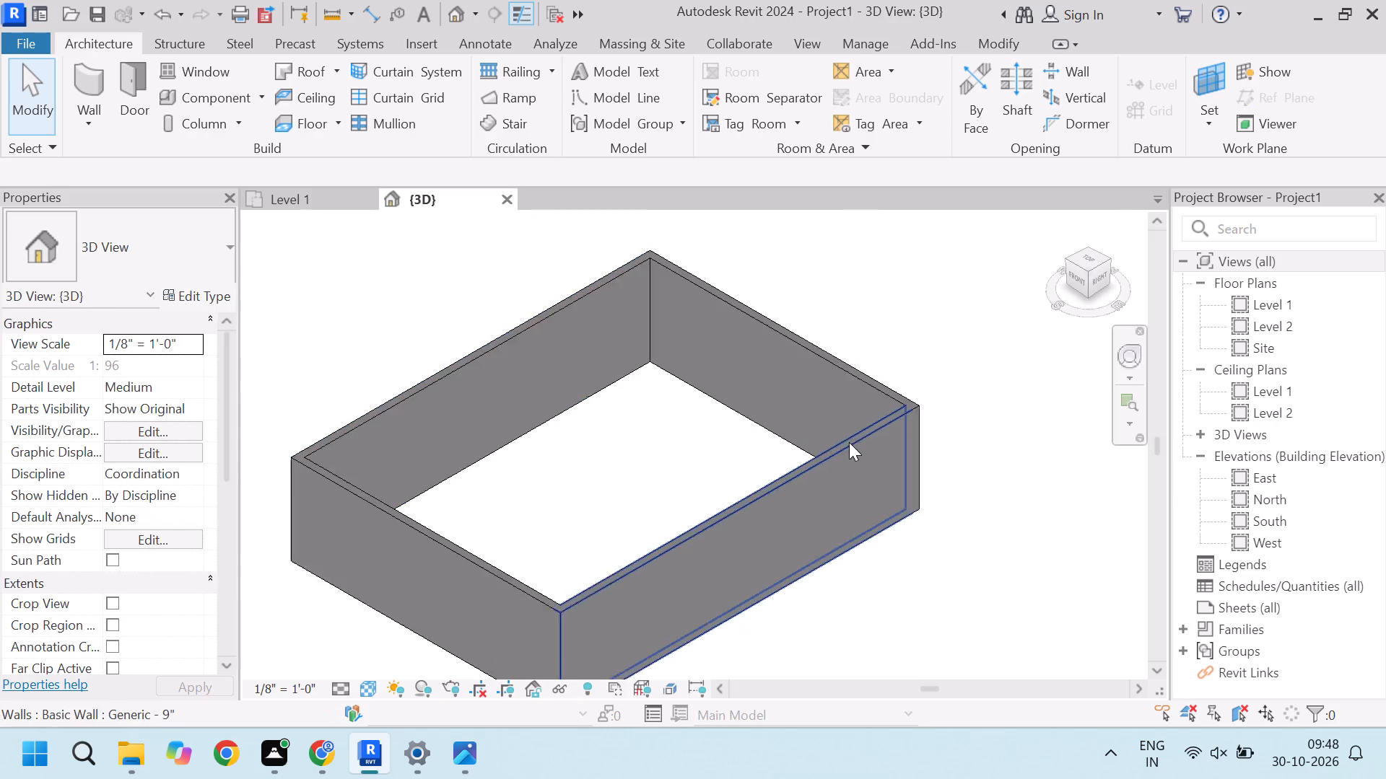
scroll(849, 442, down, 1)
scroll(760, 483, up, 4)
scroll(722, 534, down, 5)
scroll(650, 584, up, 3)
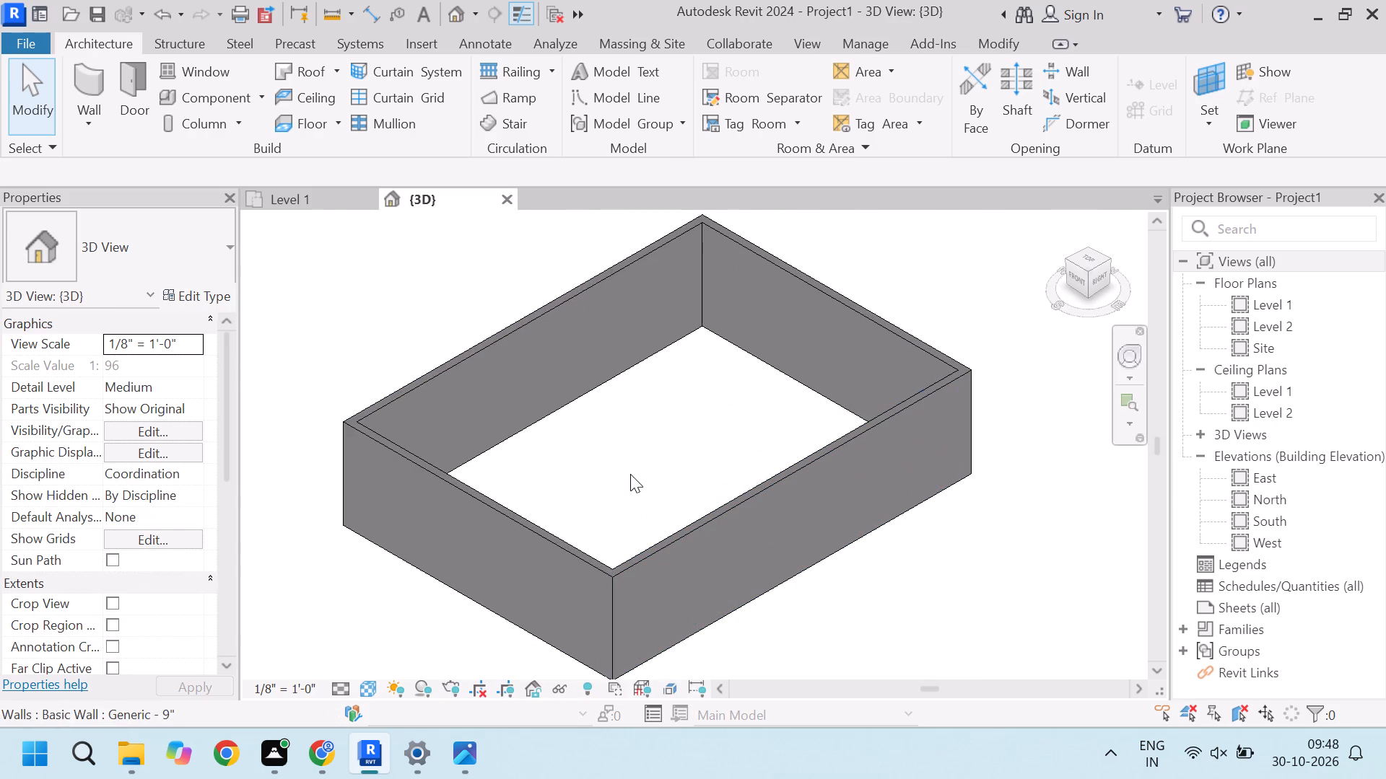
click(301, 198)
scroll(796, 299, down, 4)
scroll(827, 366, up, 7)
scroll(824, 535, down, 4)
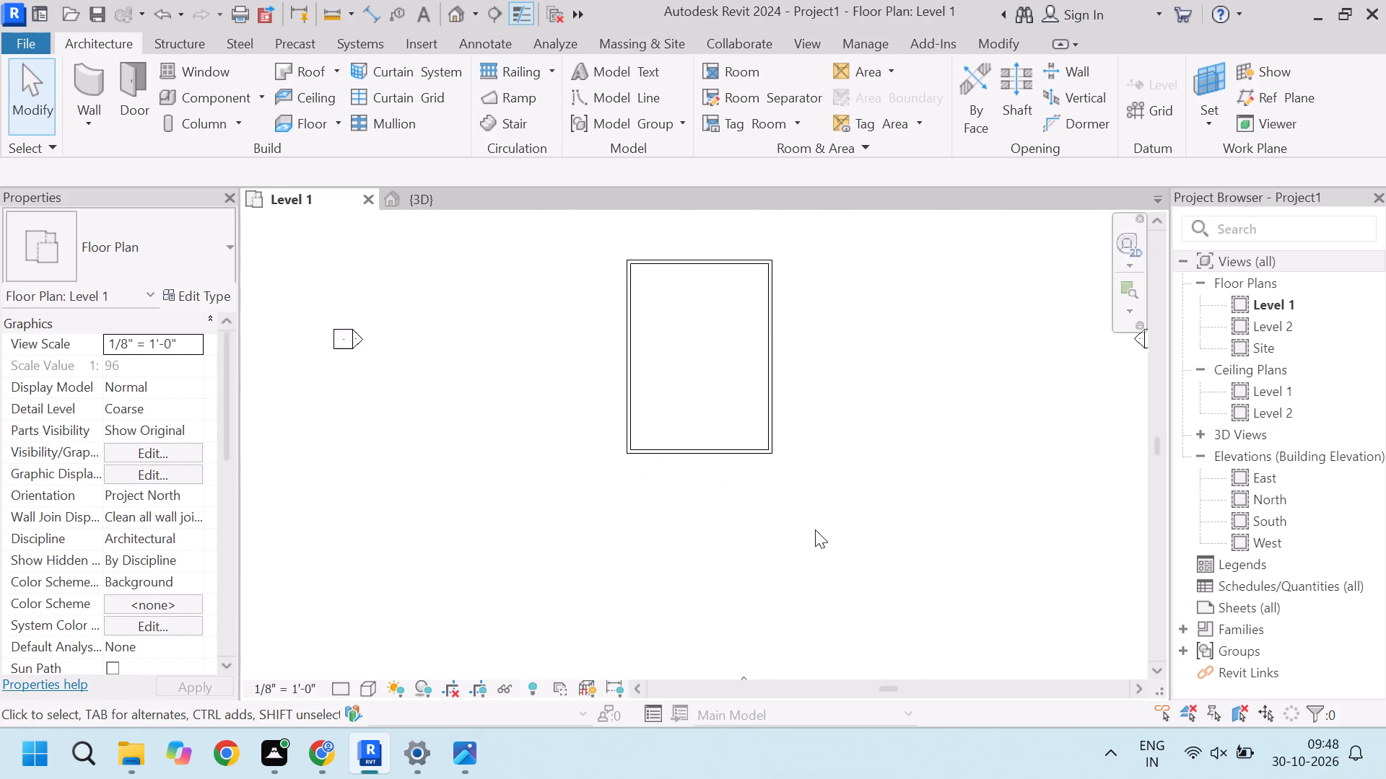
scroll(668, 320, up, 8)
Draw a vertical Generic - 5" partition wall from the midpoint of the north wall's inner face to the midpoint of the south wall's inner face.
click(91, 85)
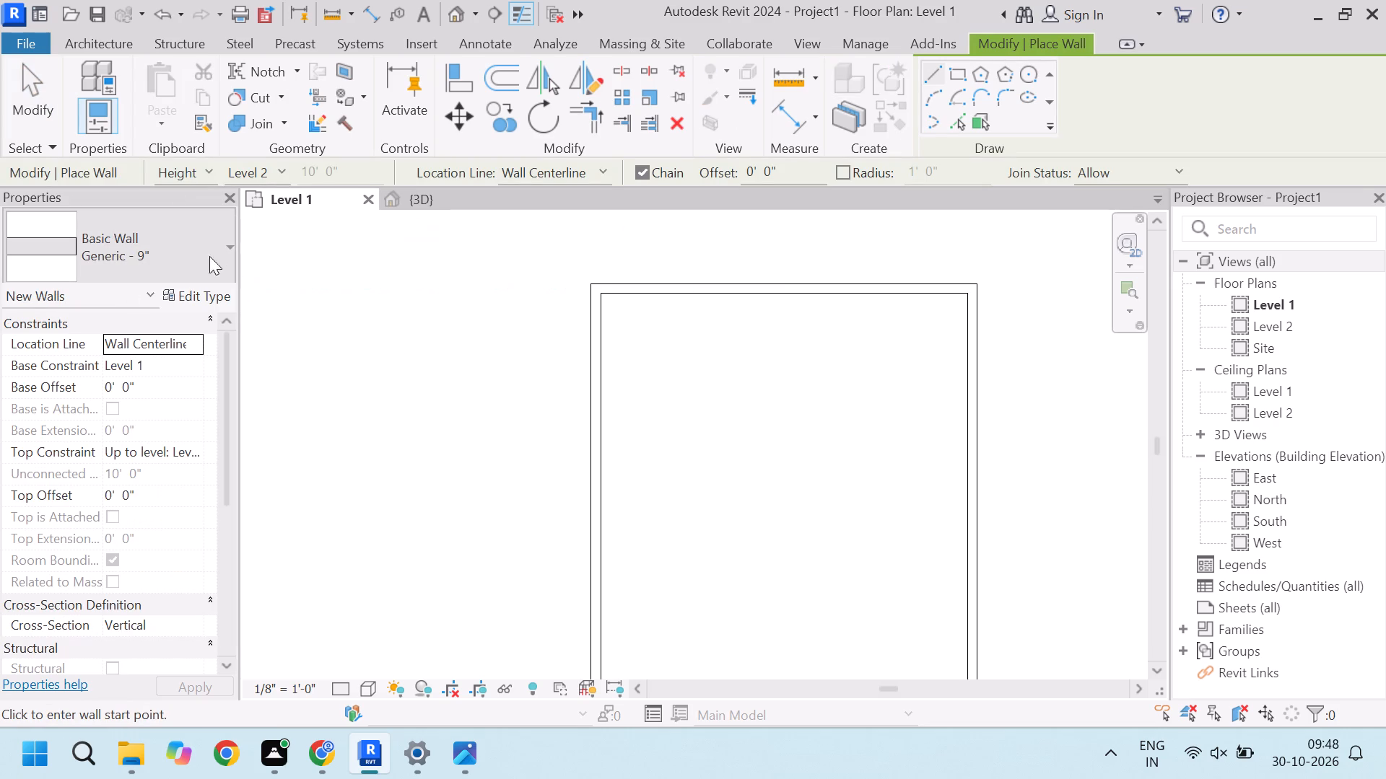
click(188, 251)
scroll(135, 430, up, 3)
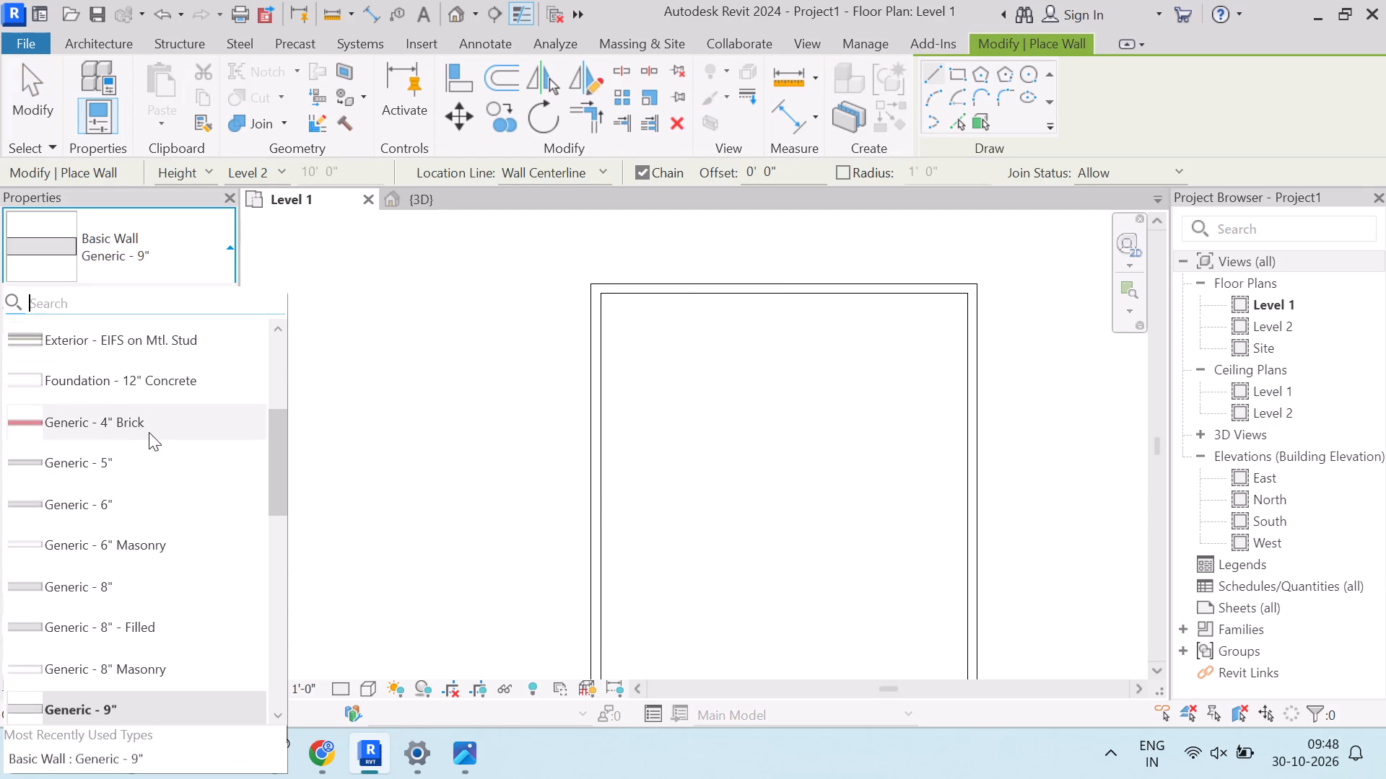
click(154, 460)
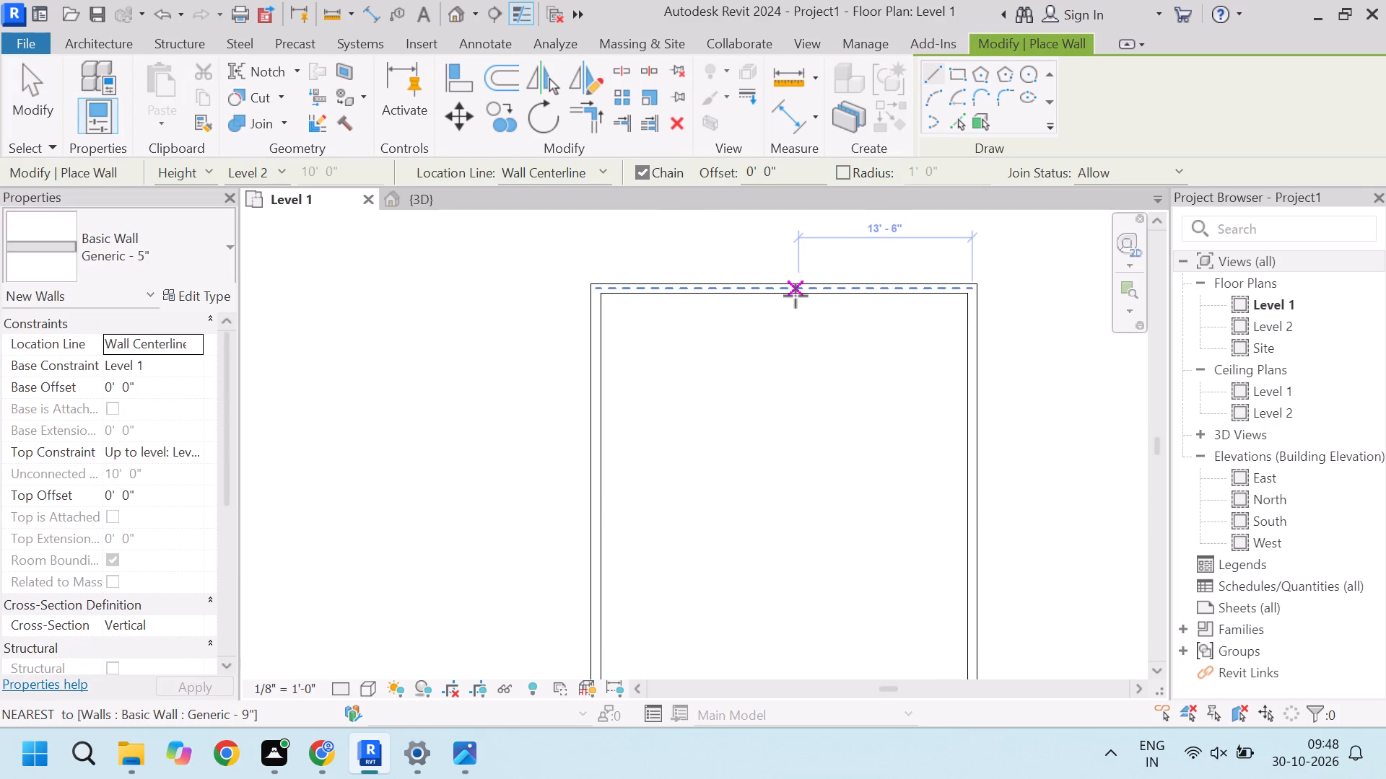
scroll(787, 313, up, 4)
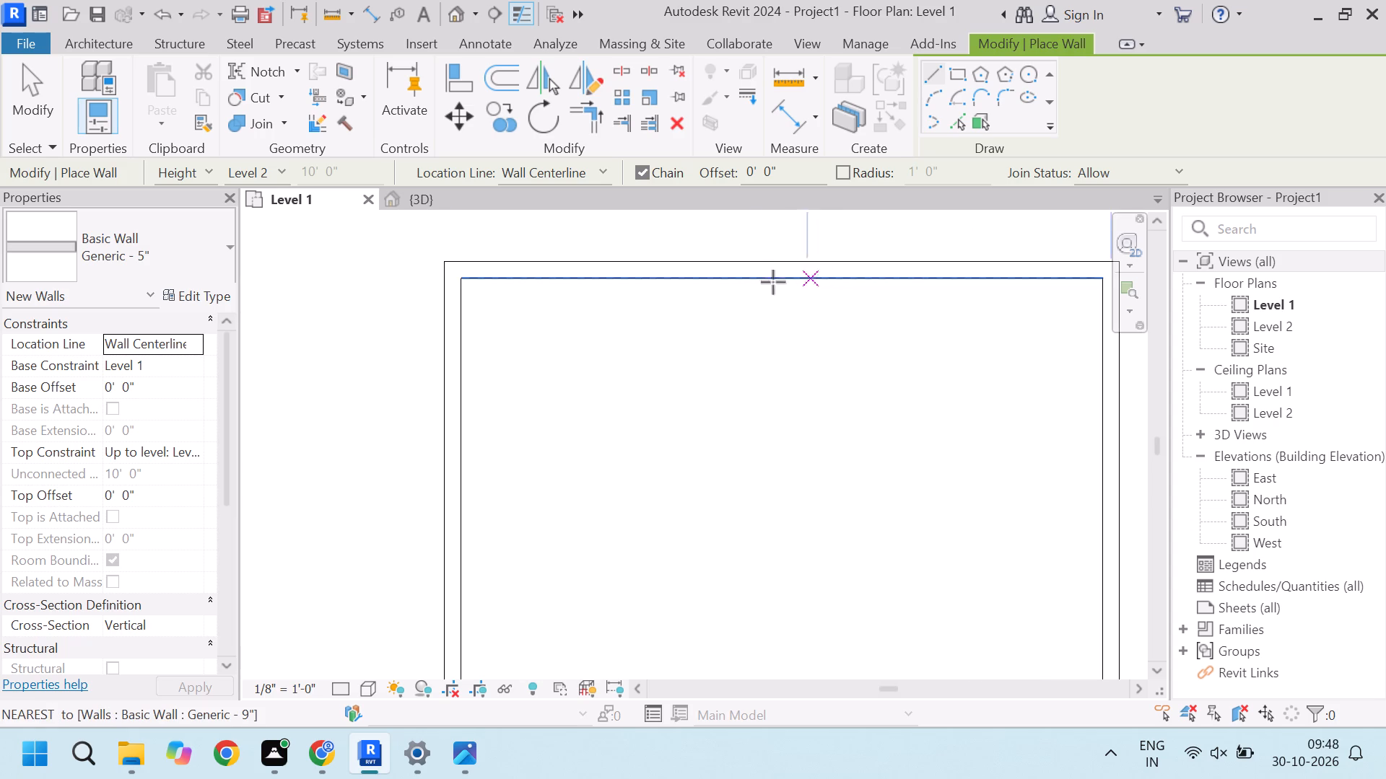
click(784, 284)
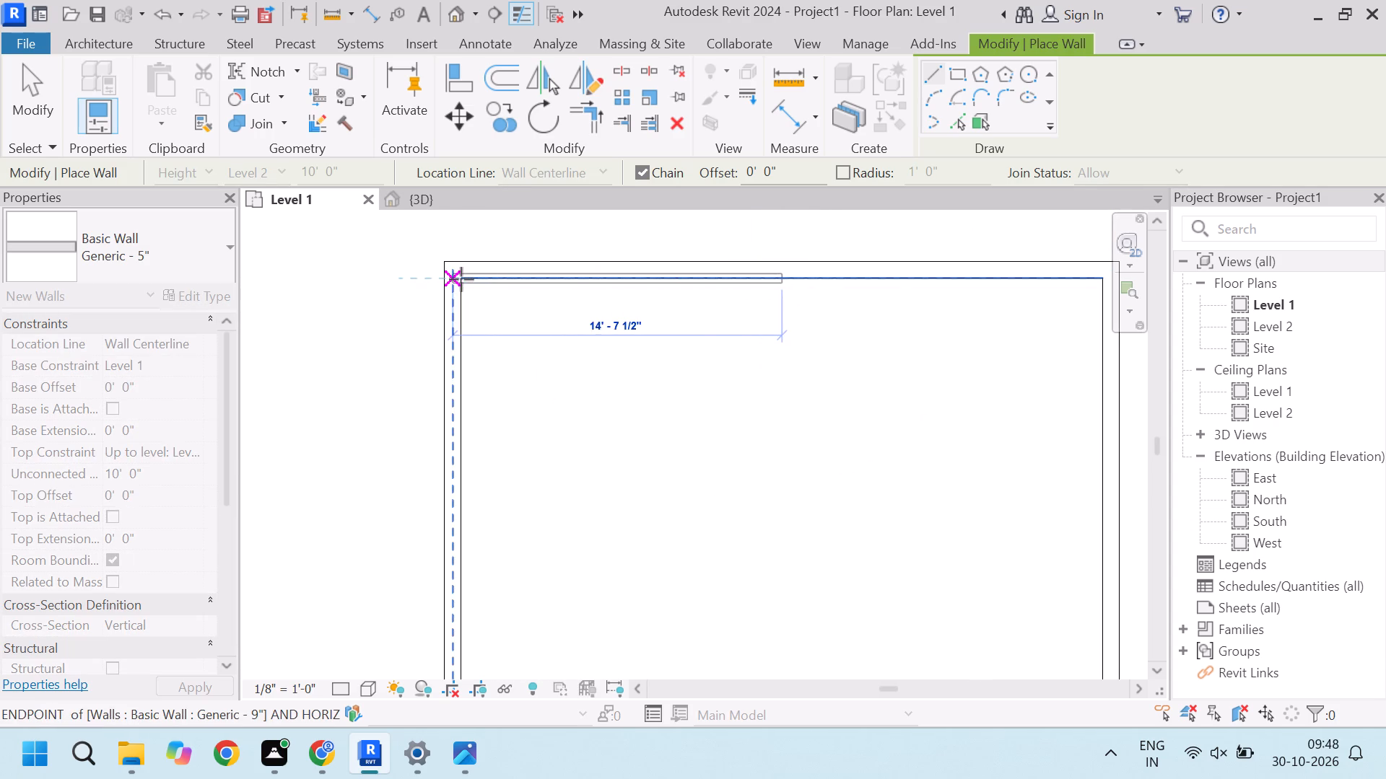
scroll(468, 279, up, 4)
scroll(463, 281, down, 3)
scroll(559, 310, down, 2)
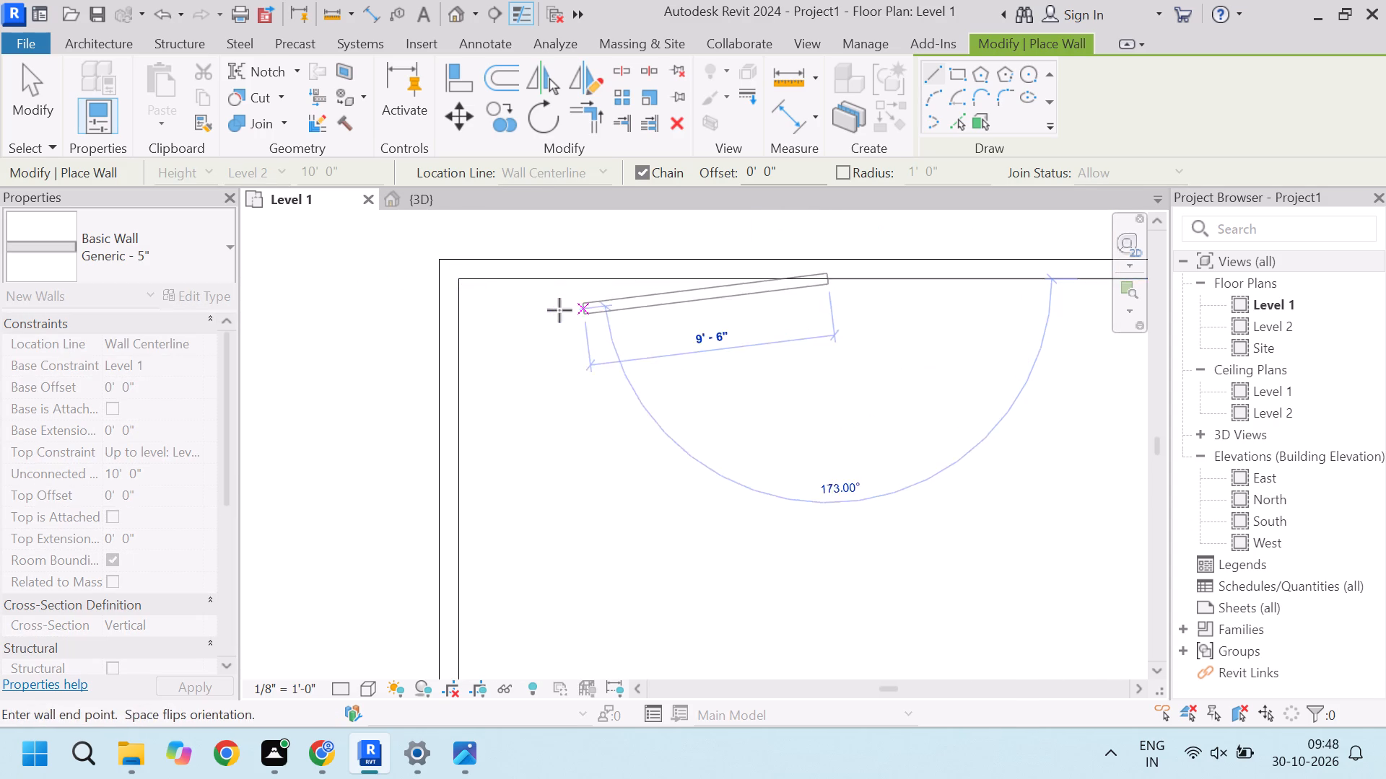
scroll(559, 310, down, 2)
scroll(909, 305, up, 4)
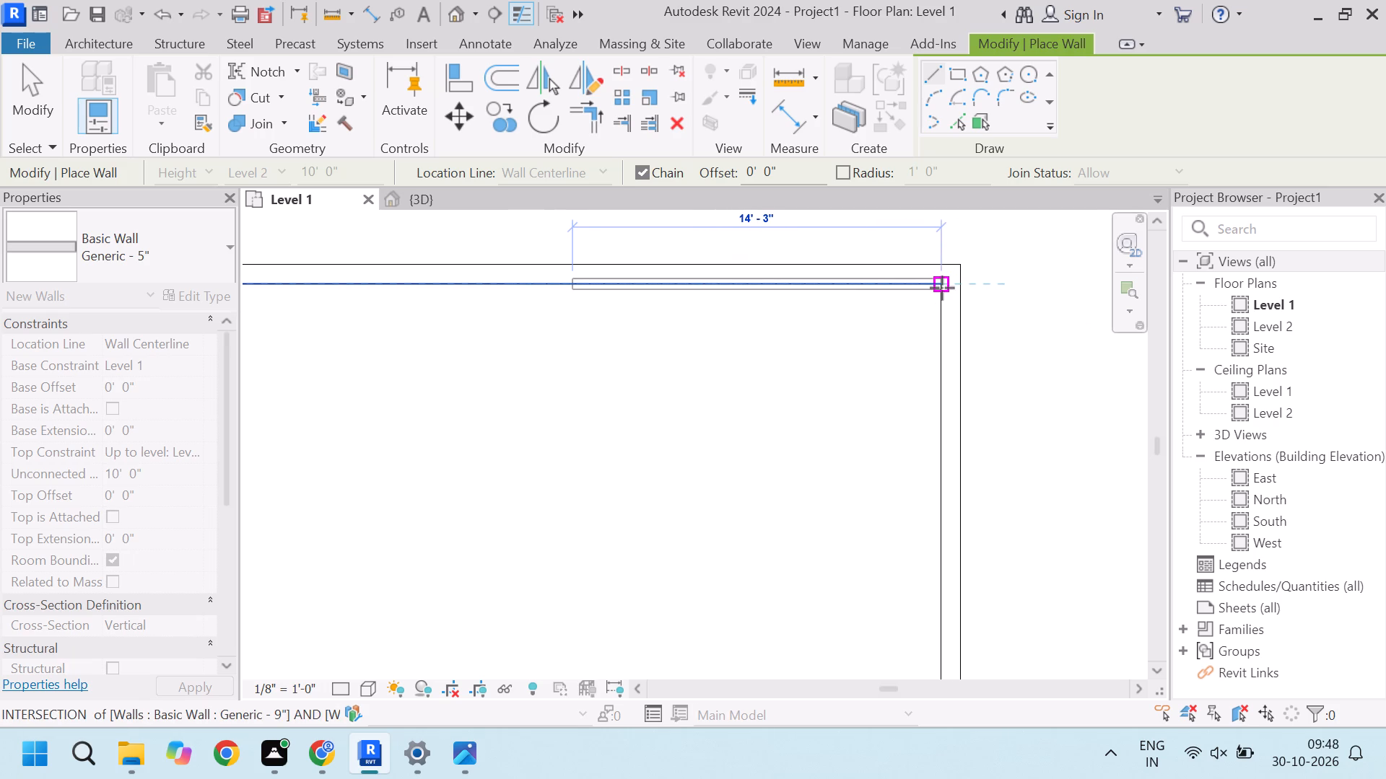
scroll(942, 289, down, 3)
scroll(432, 286, up, 5)
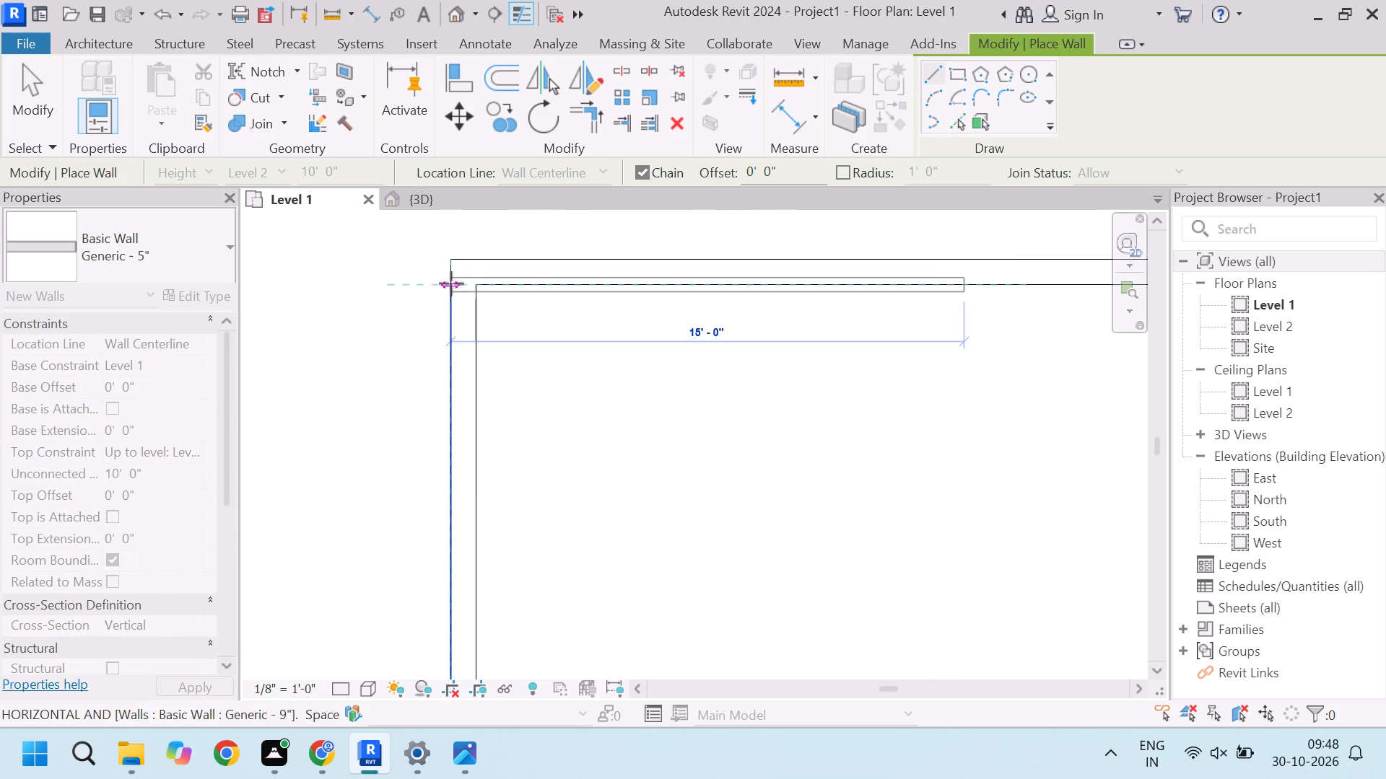
scroll(841, 401, down, 5)
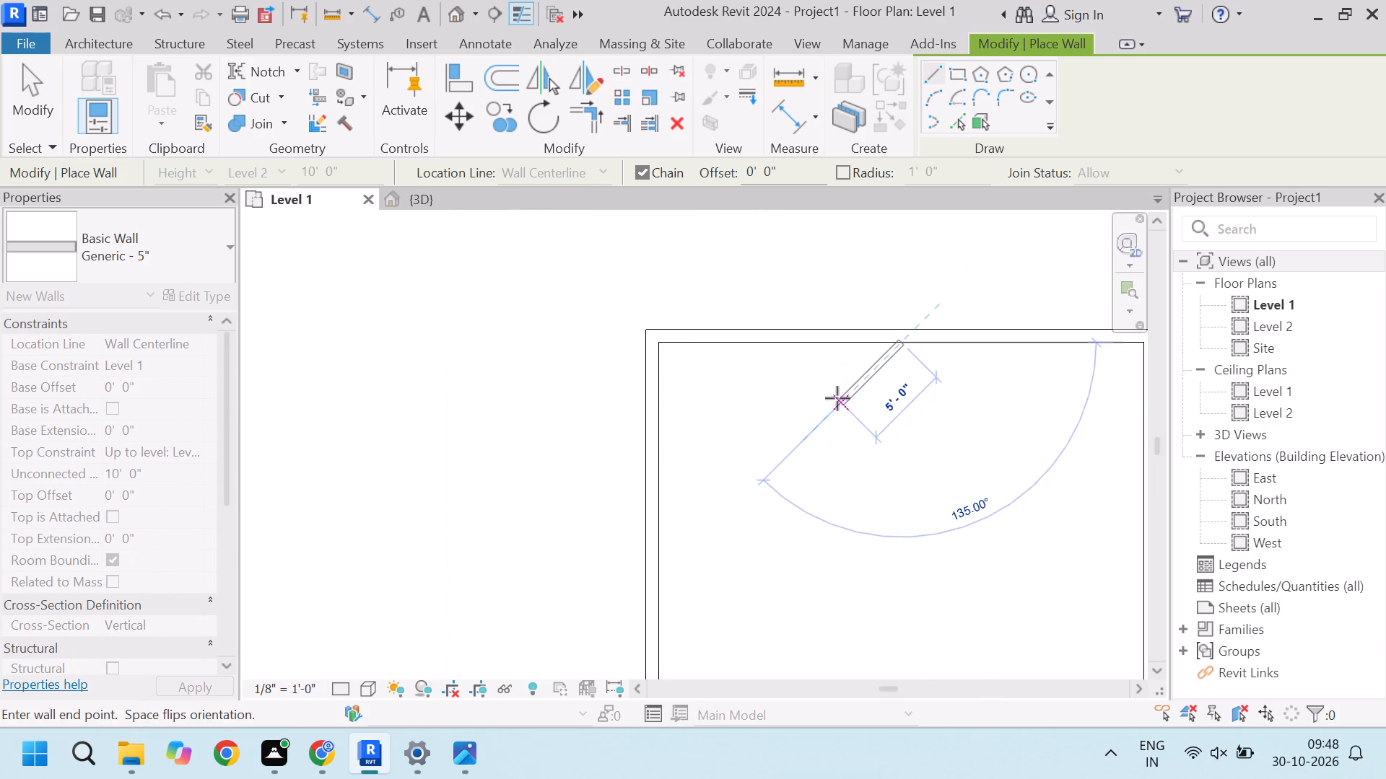
scroll(853, 396, down, 9)
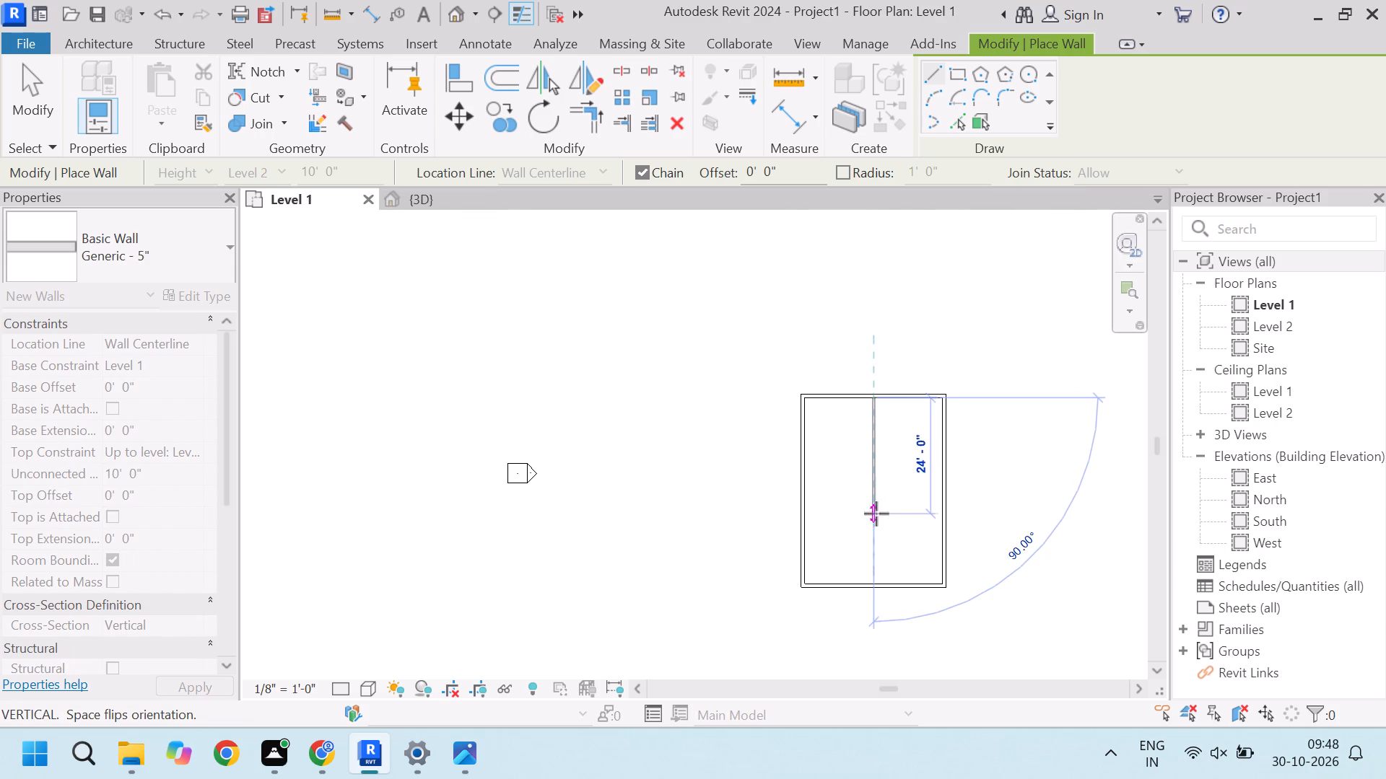
scroll(876, 516, up, 6)
scroll(870, 527, down, 4)
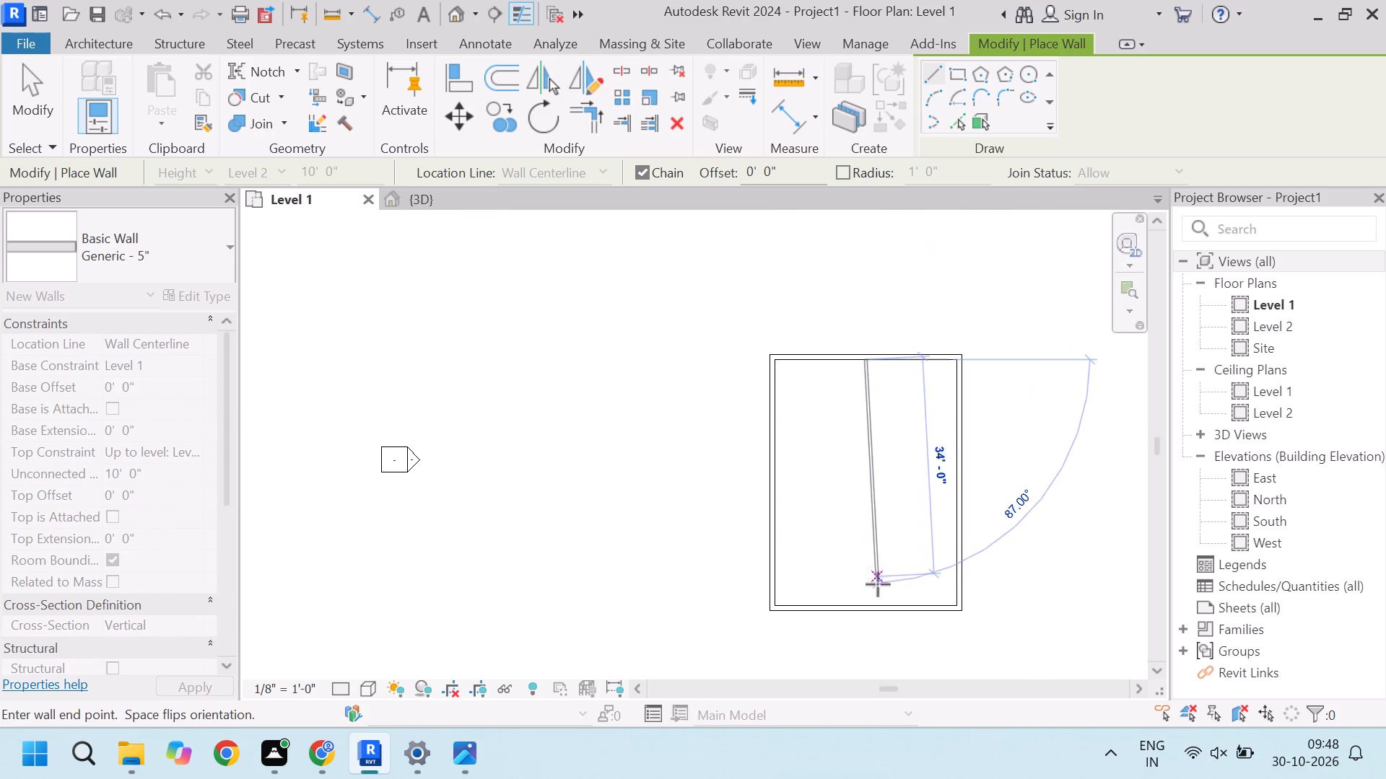
scroll(866, 602, up, 4)
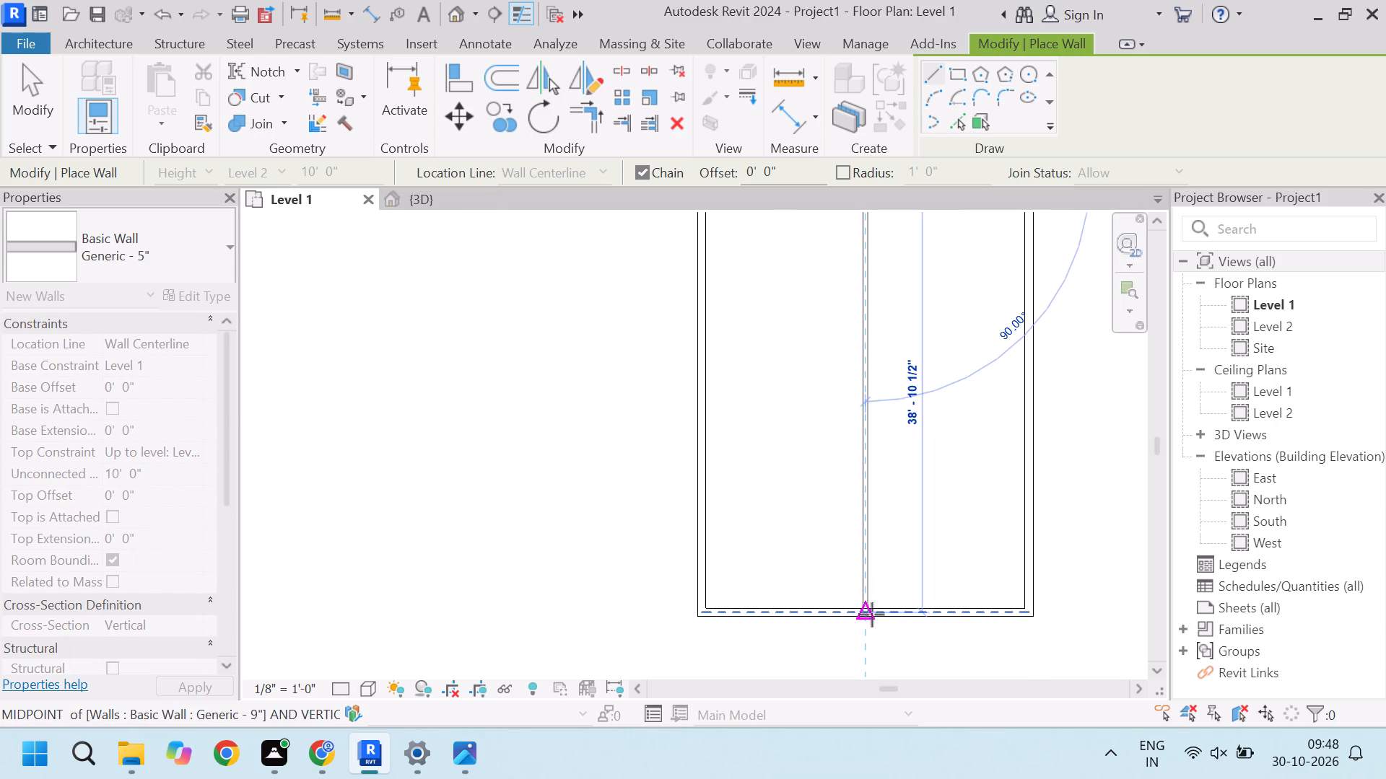
scroll(876, 607, up, 11)
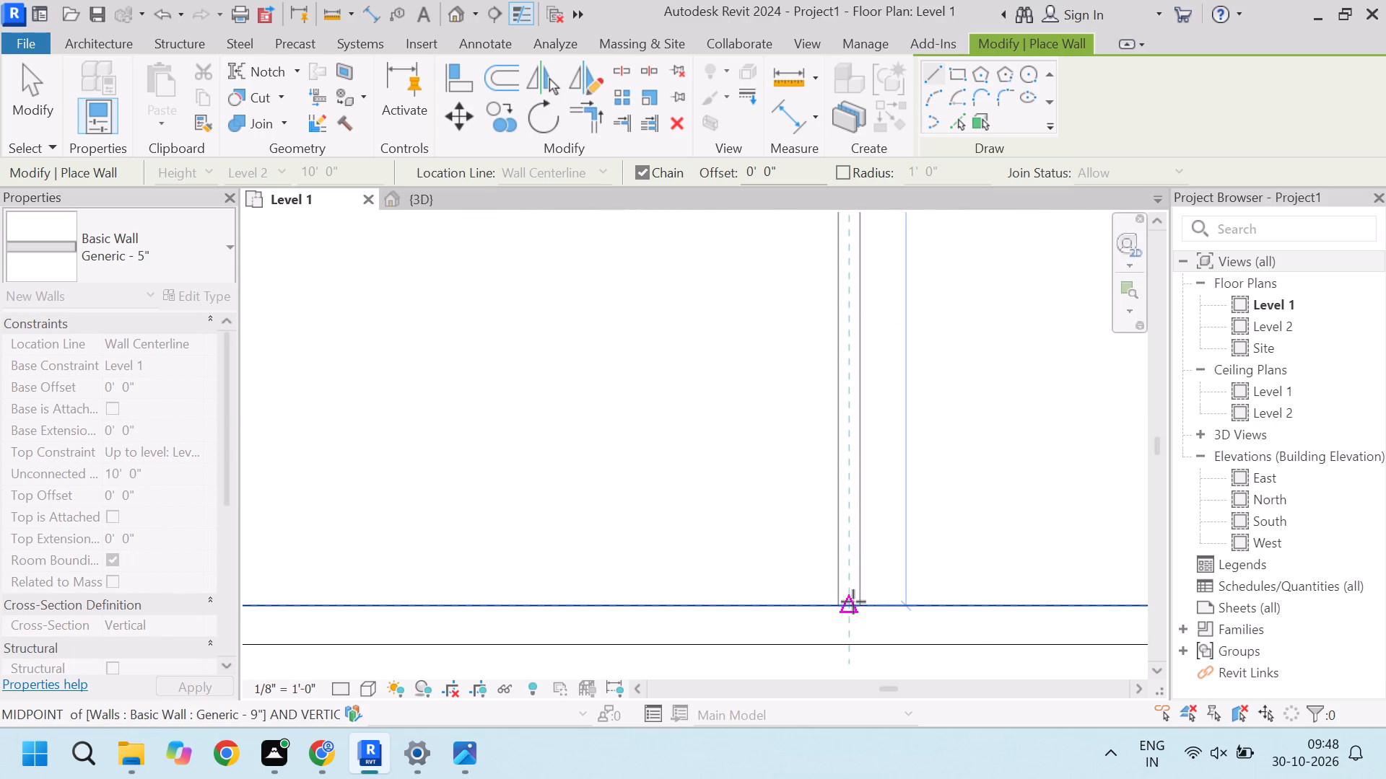
click(853, 602)
scroll(720, 401, down, 6)
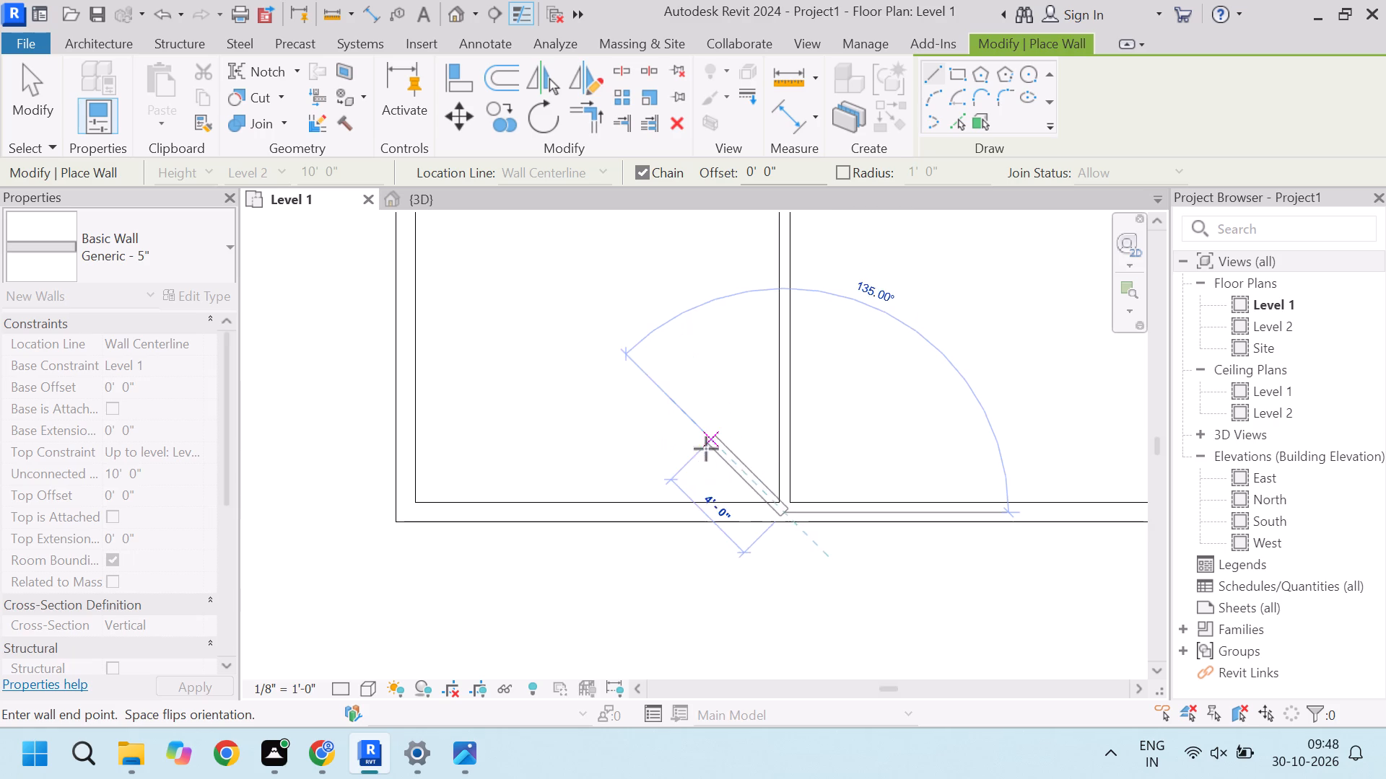
scroll(706, 449, down, 2)
key(Escape)
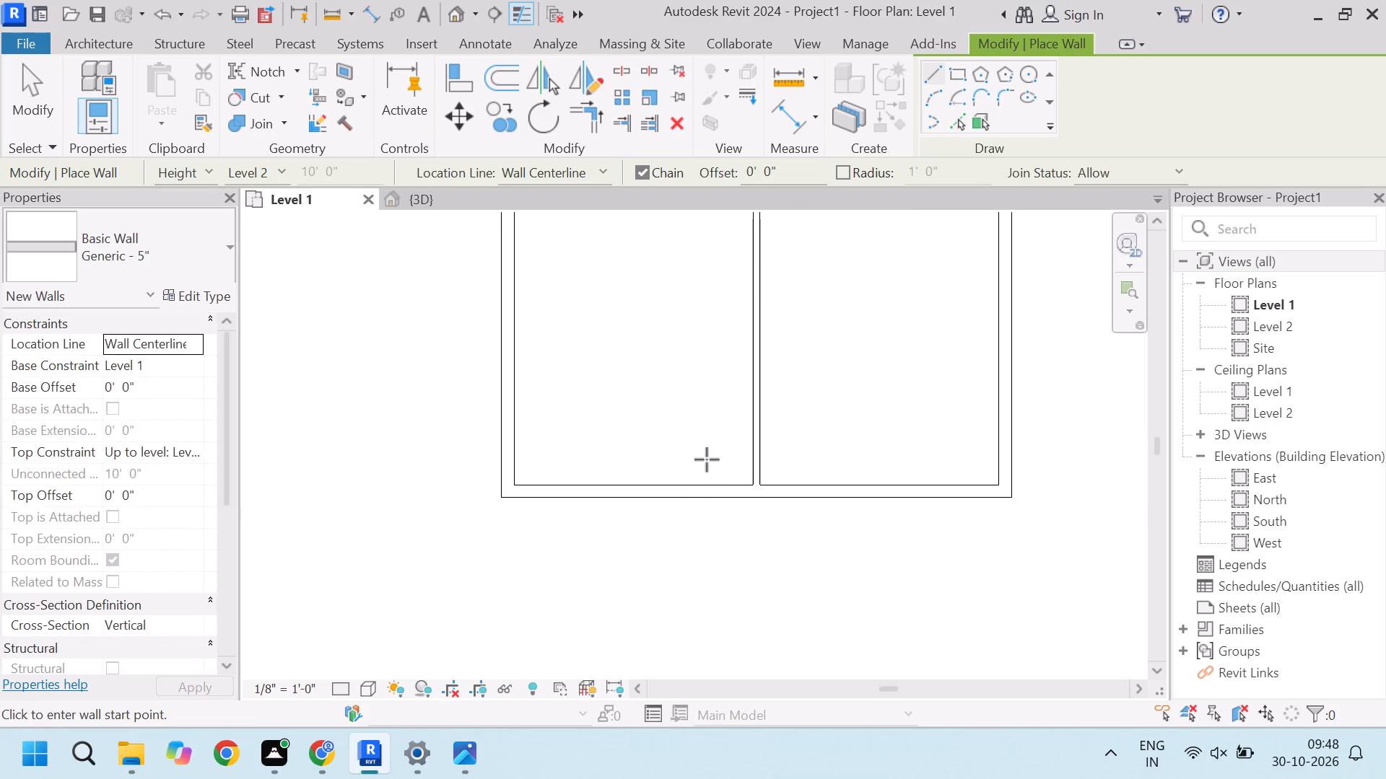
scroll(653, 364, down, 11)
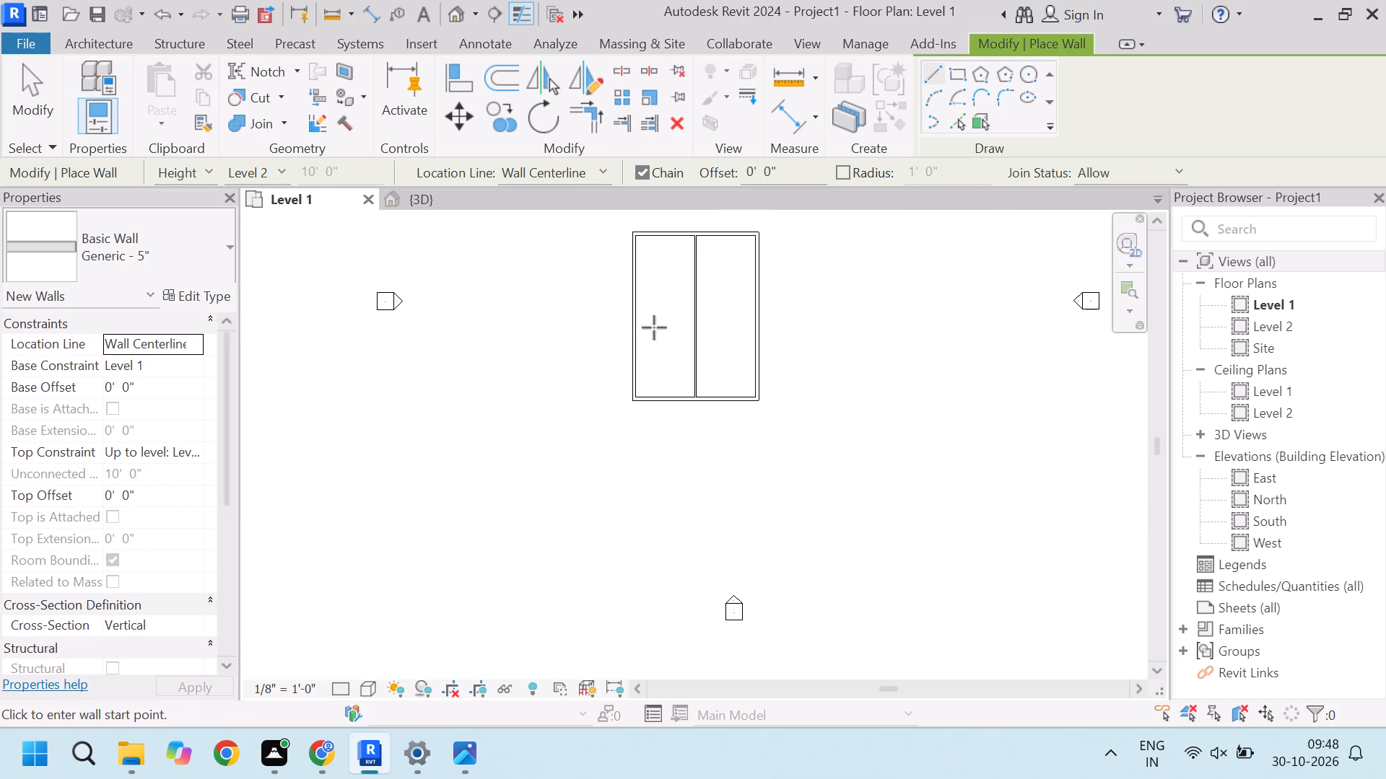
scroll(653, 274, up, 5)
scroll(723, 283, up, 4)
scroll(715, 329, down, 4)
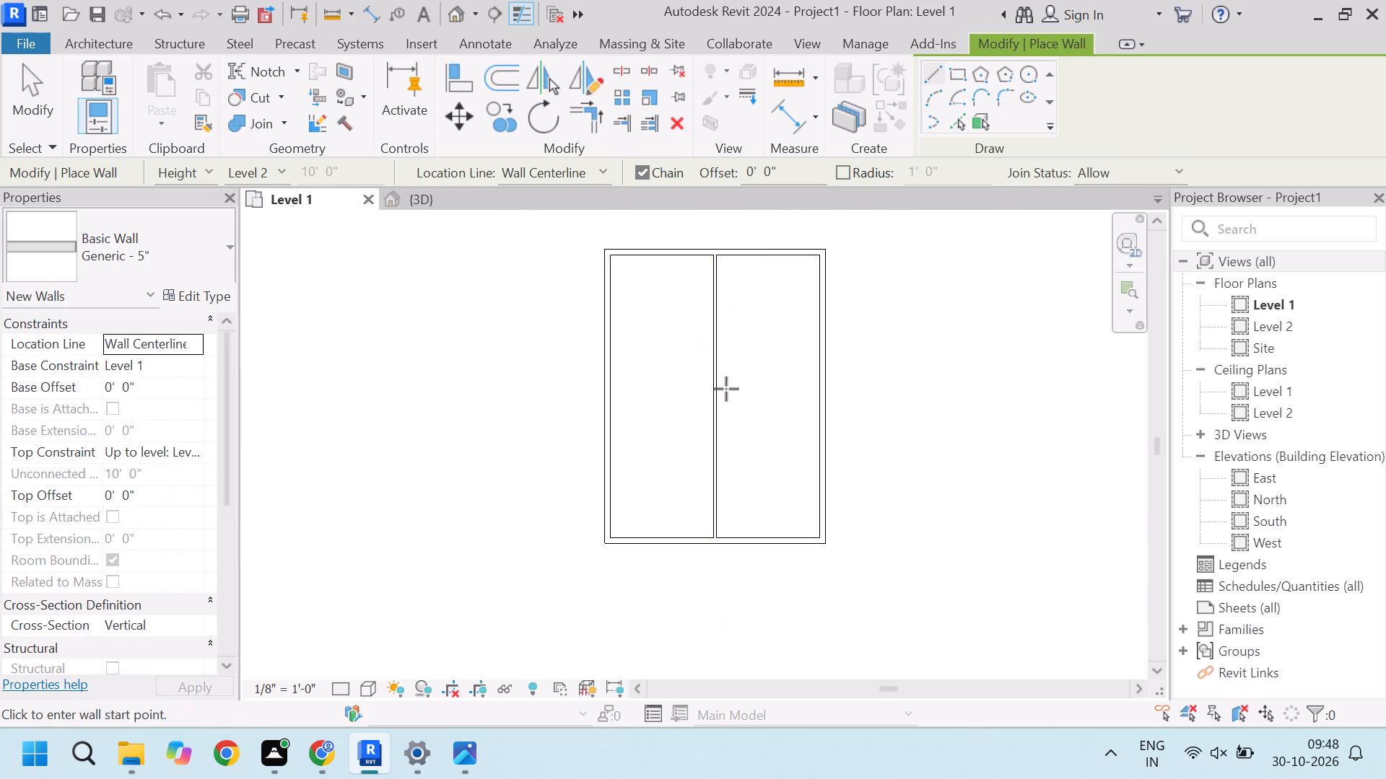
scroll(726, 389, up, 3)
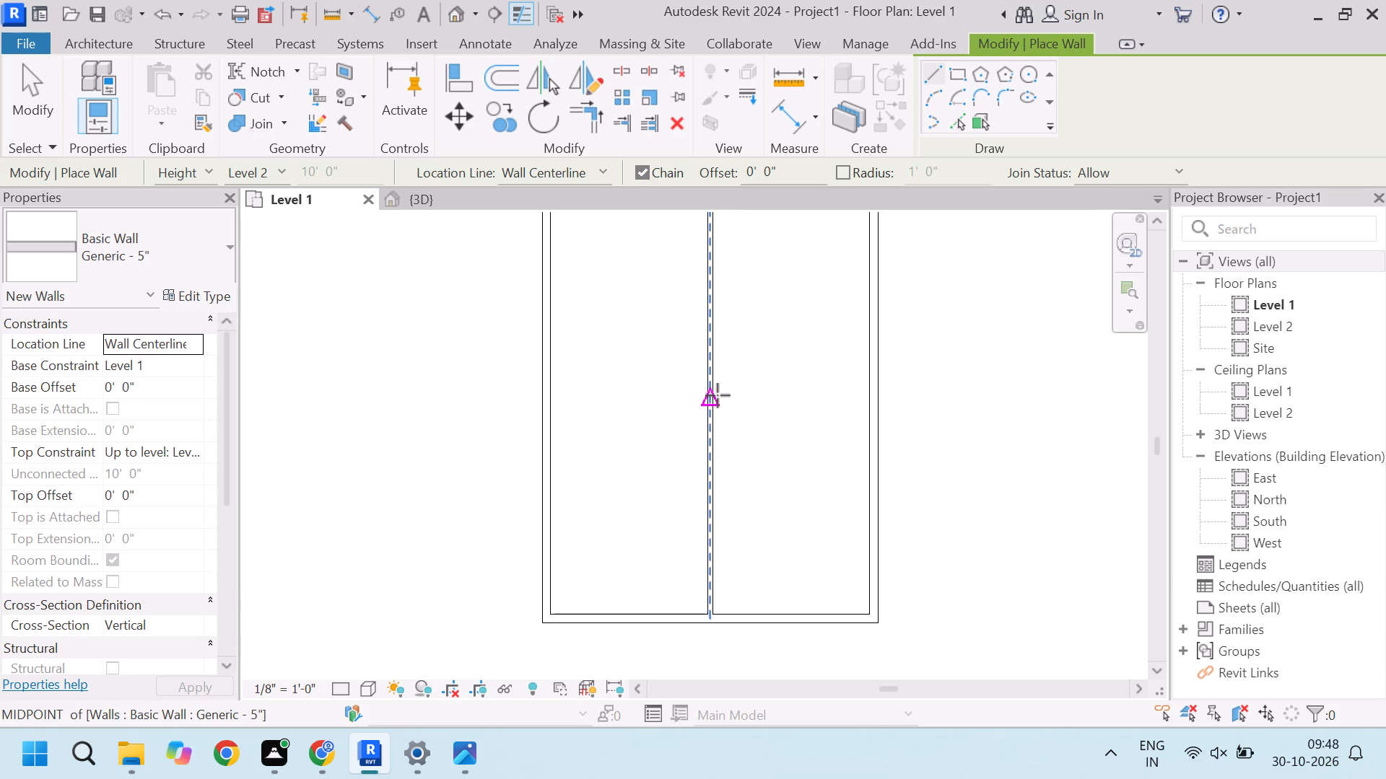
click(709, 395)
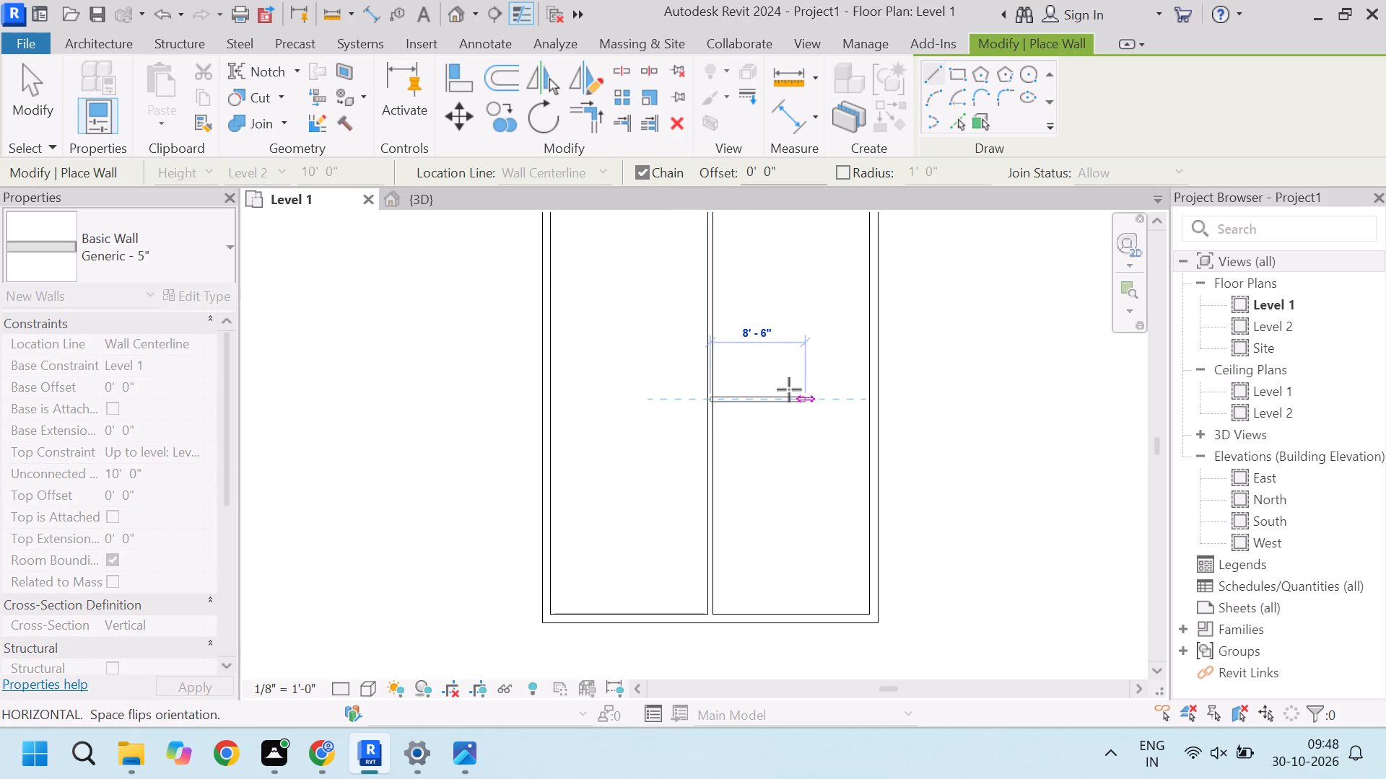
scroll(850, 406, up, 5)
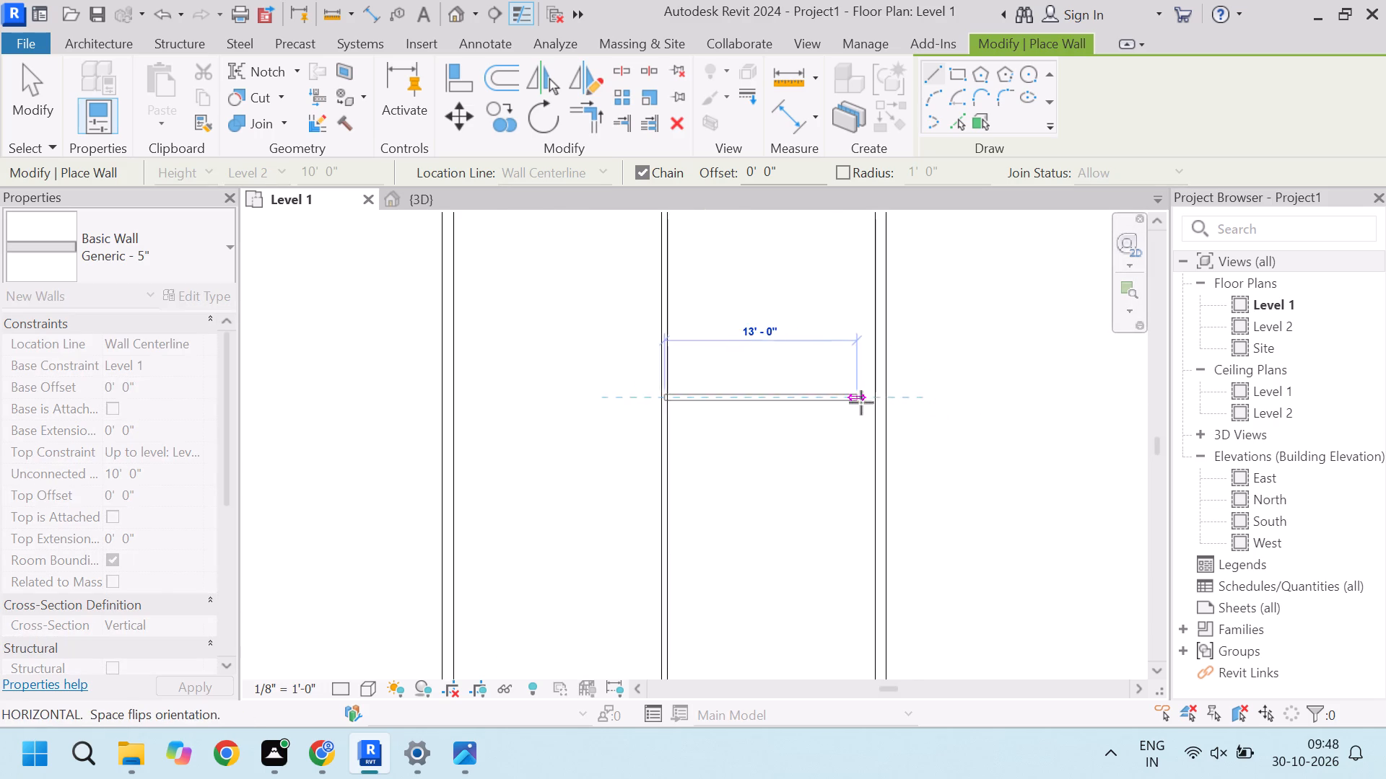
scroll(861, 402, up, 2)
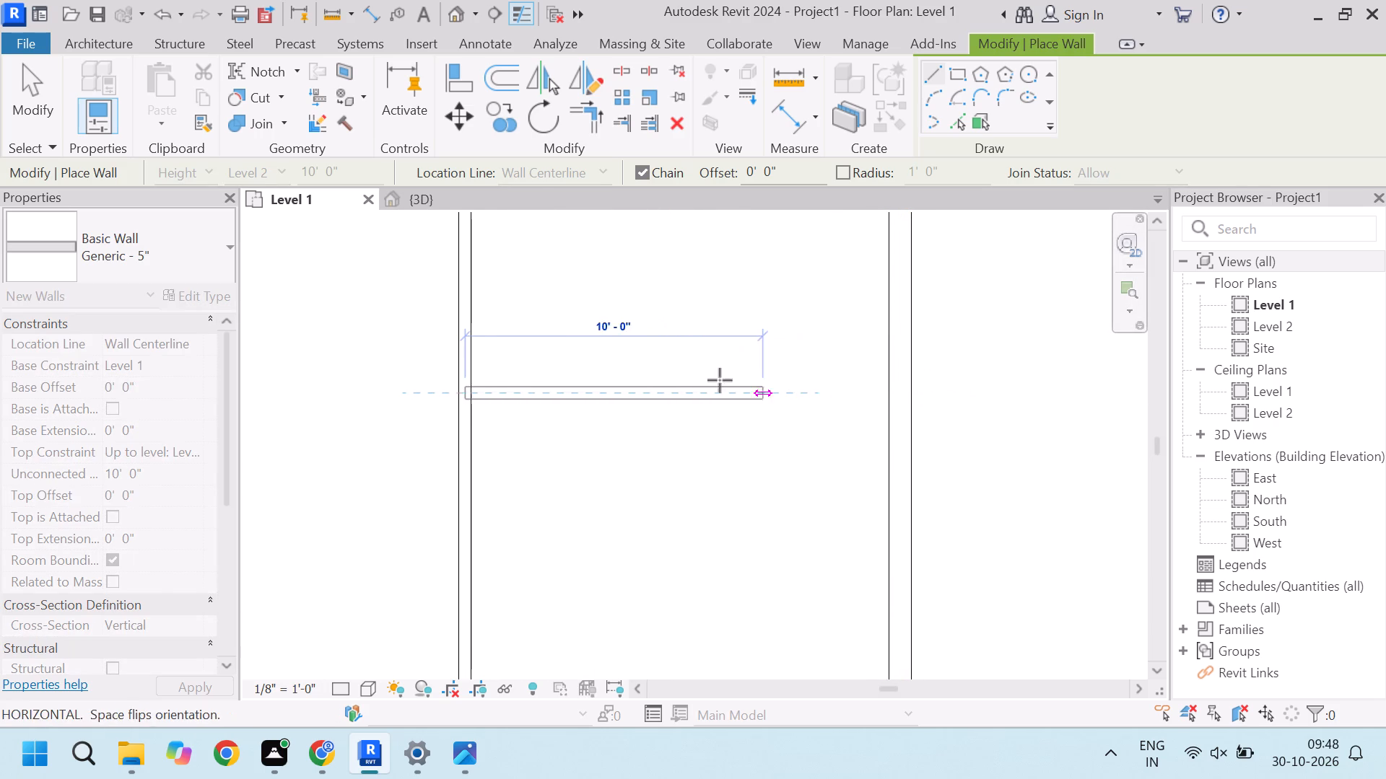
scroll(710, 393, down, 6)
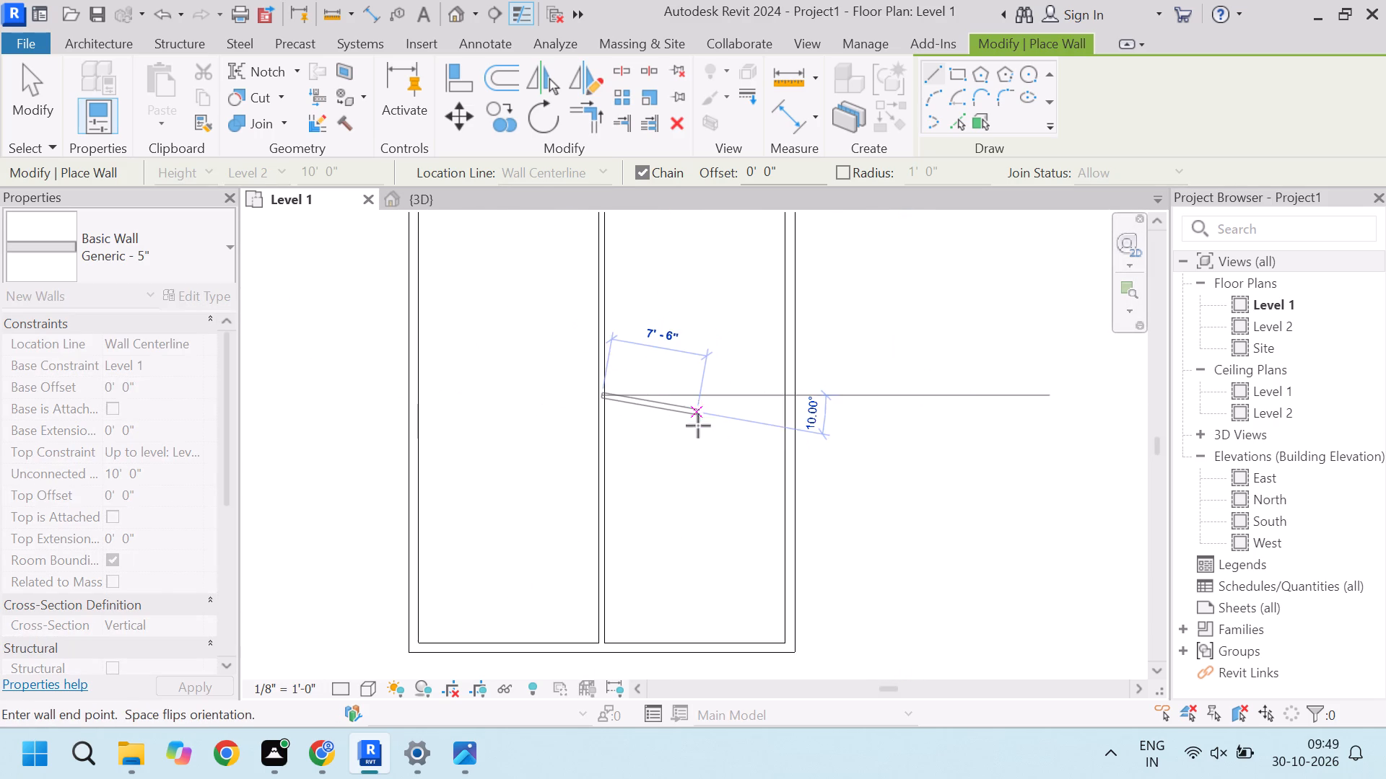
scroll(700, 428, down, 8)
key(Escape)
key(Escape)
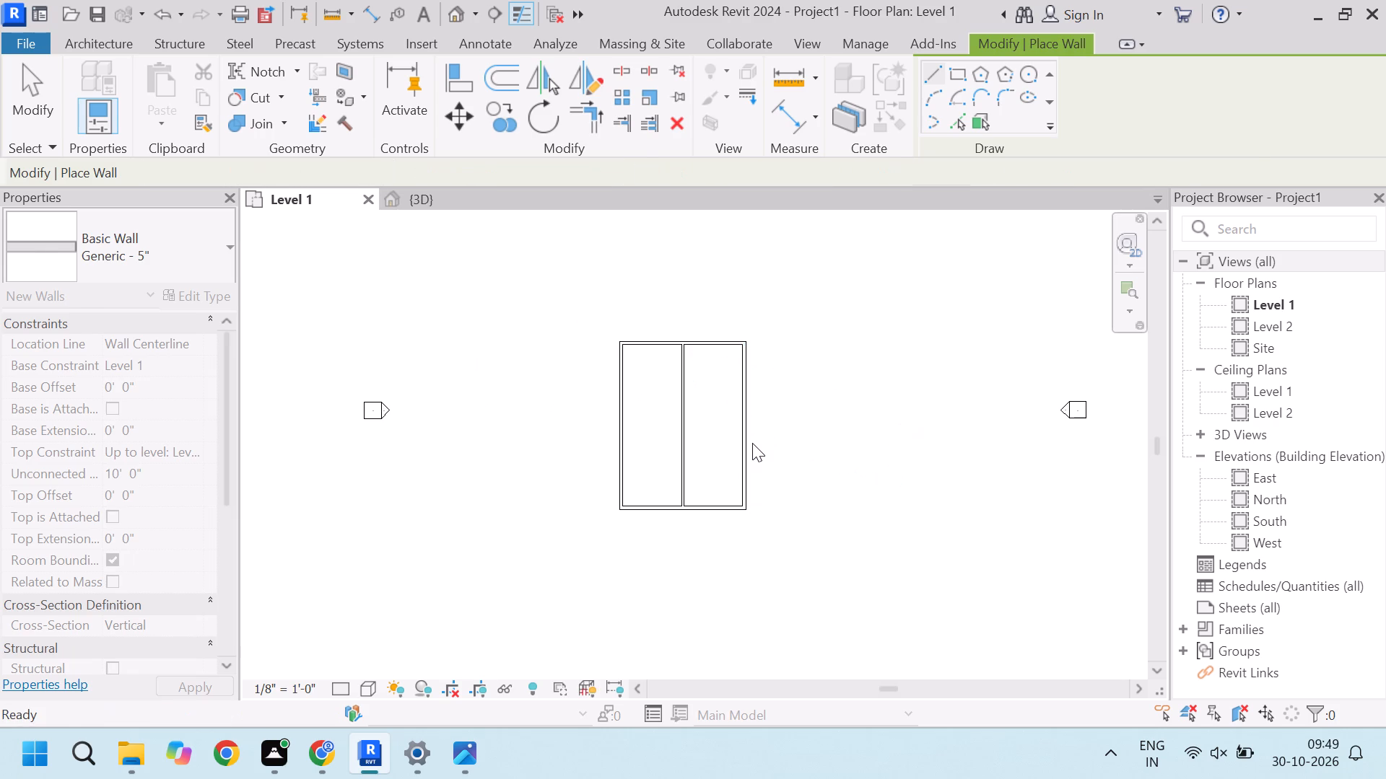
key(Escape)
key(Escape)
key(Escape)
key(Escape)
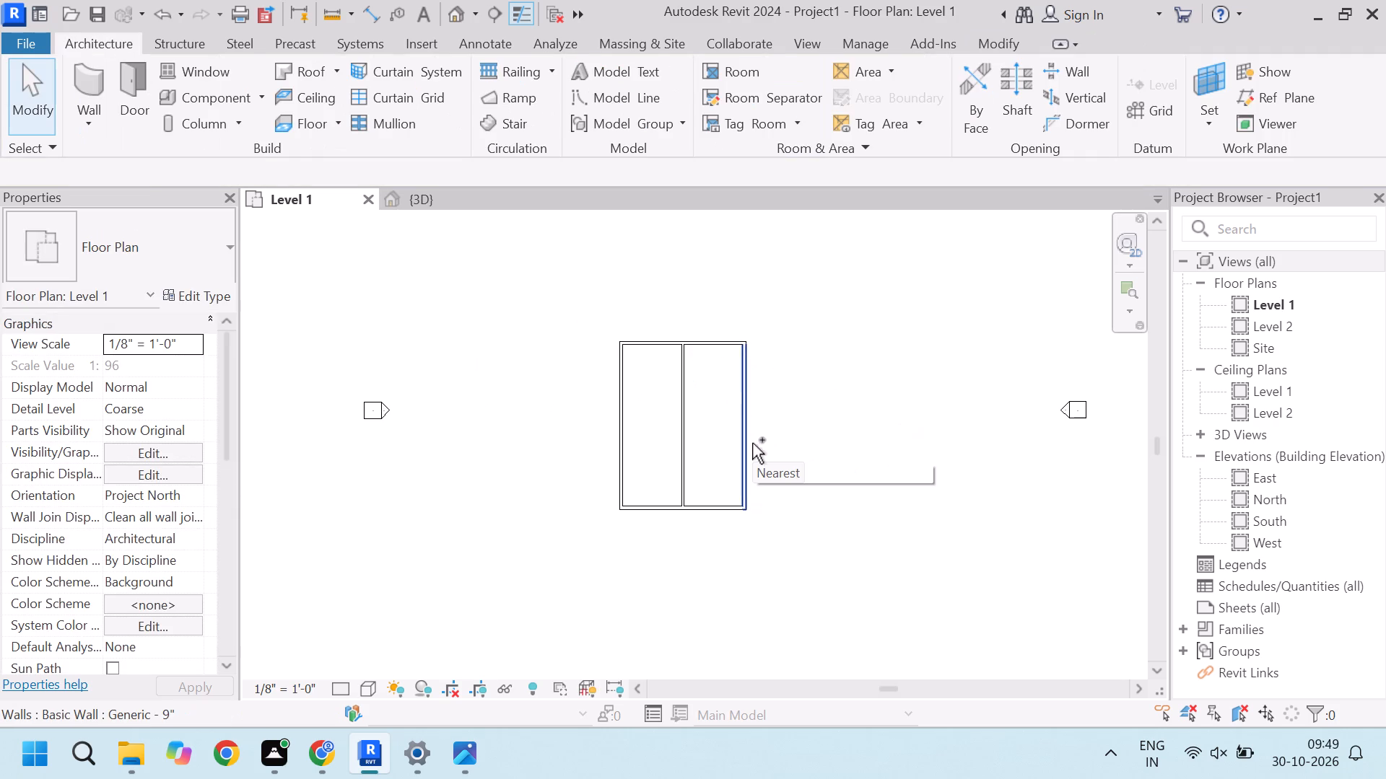
Undo the vertical 5" partition wall drawn down the middle of the building.
key(ctrl+z)
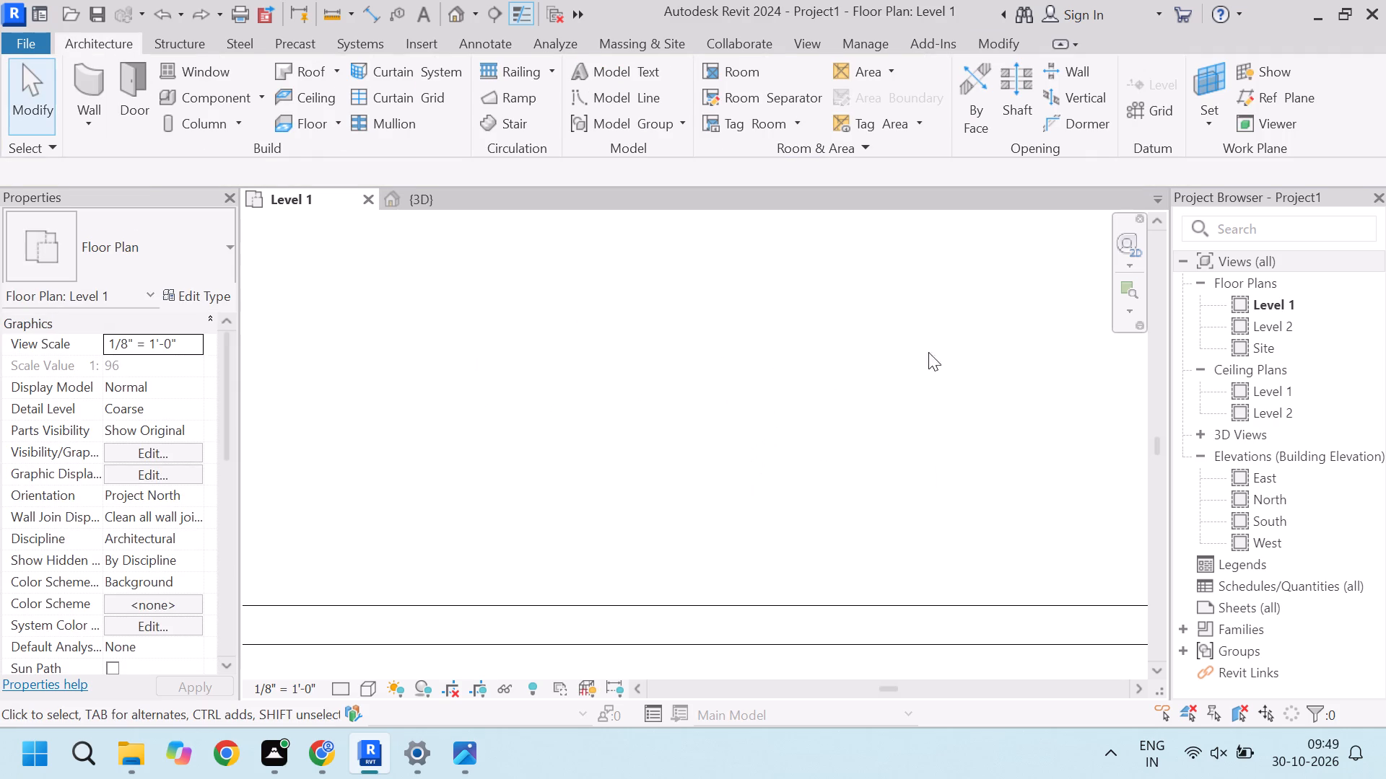
Examine the north wall and upper corners of the rectangular enclosure, then its overall outline, in the Level 1 floor plan.
scroll(910, 338, down, 20)
scroll(885, 324, up, 10)
scroll(861, 307, down, 2)
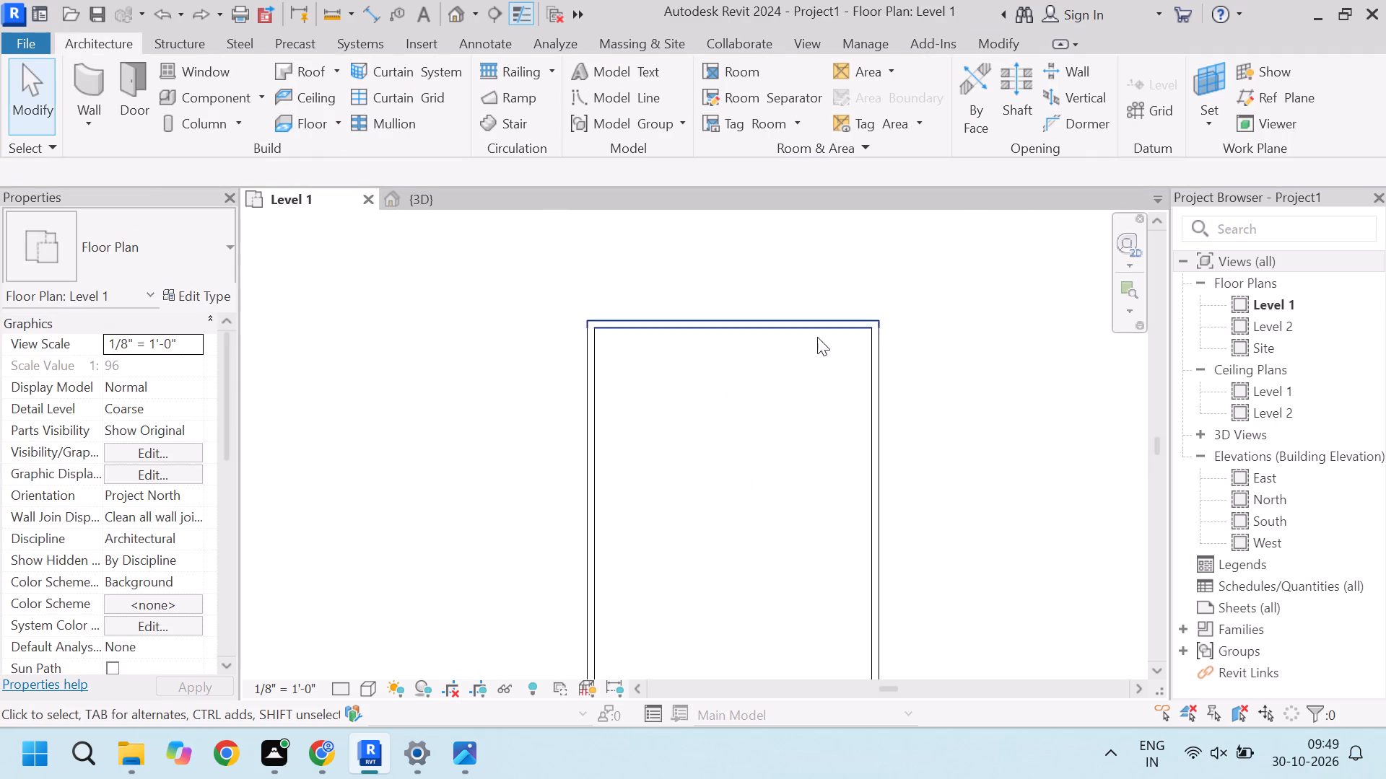
scroll(745, 348, up, 14)
scroll(313, 325, up, 4)
scroll(435, 364, down, 4)
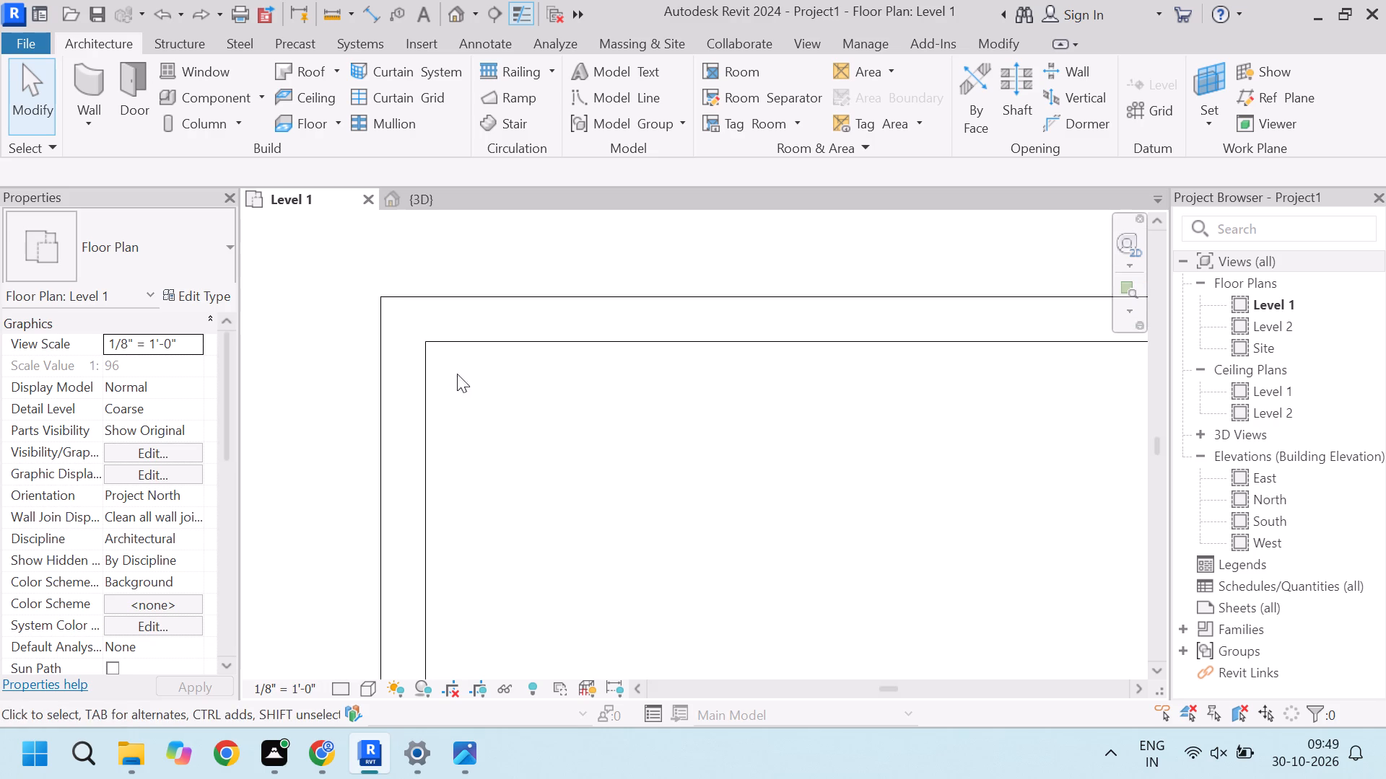
scroll(457, 374, down, 5)
scroll(404, 351, up, 11)
scroll(427, 349, down, 14)
scroll(749, 307, down, 7)
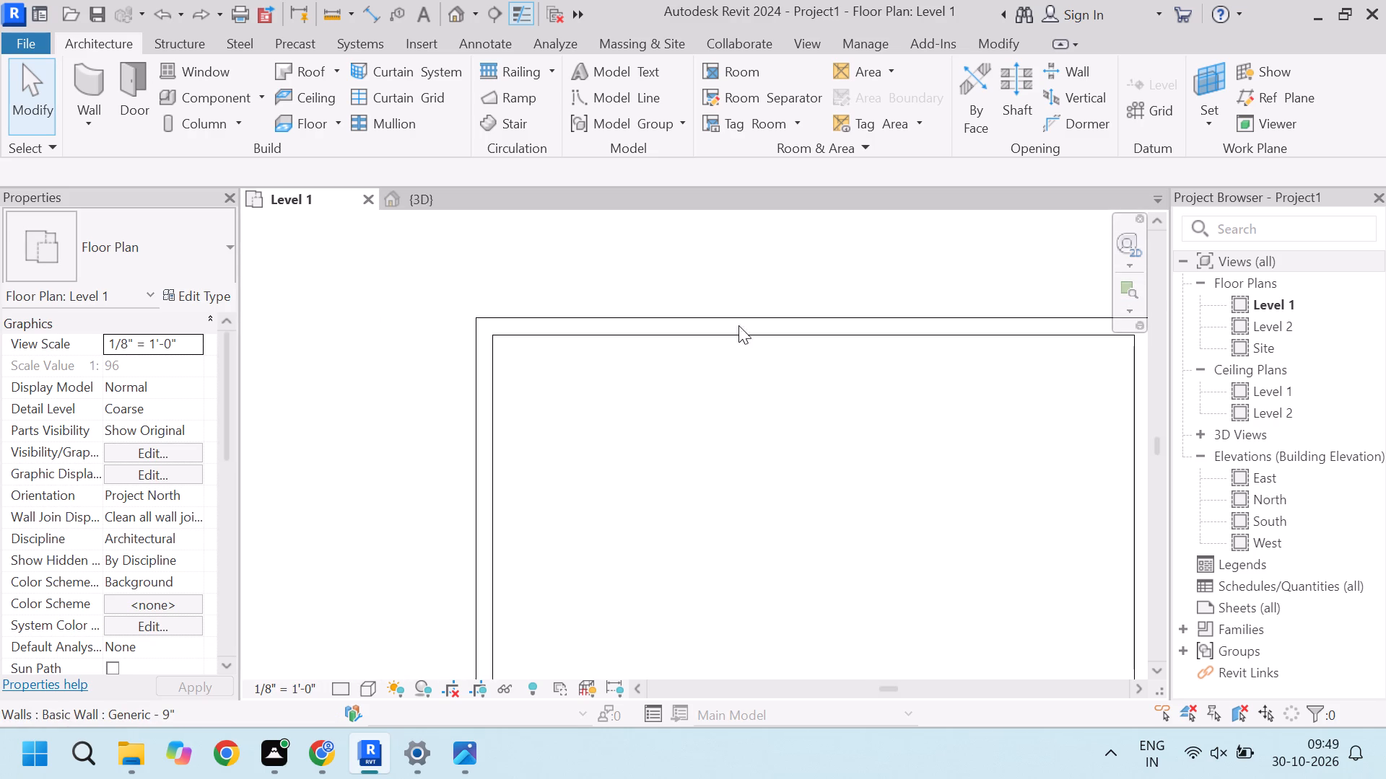
scroll(808, 317, up, 1)
scroll(801, 320, down, 5)
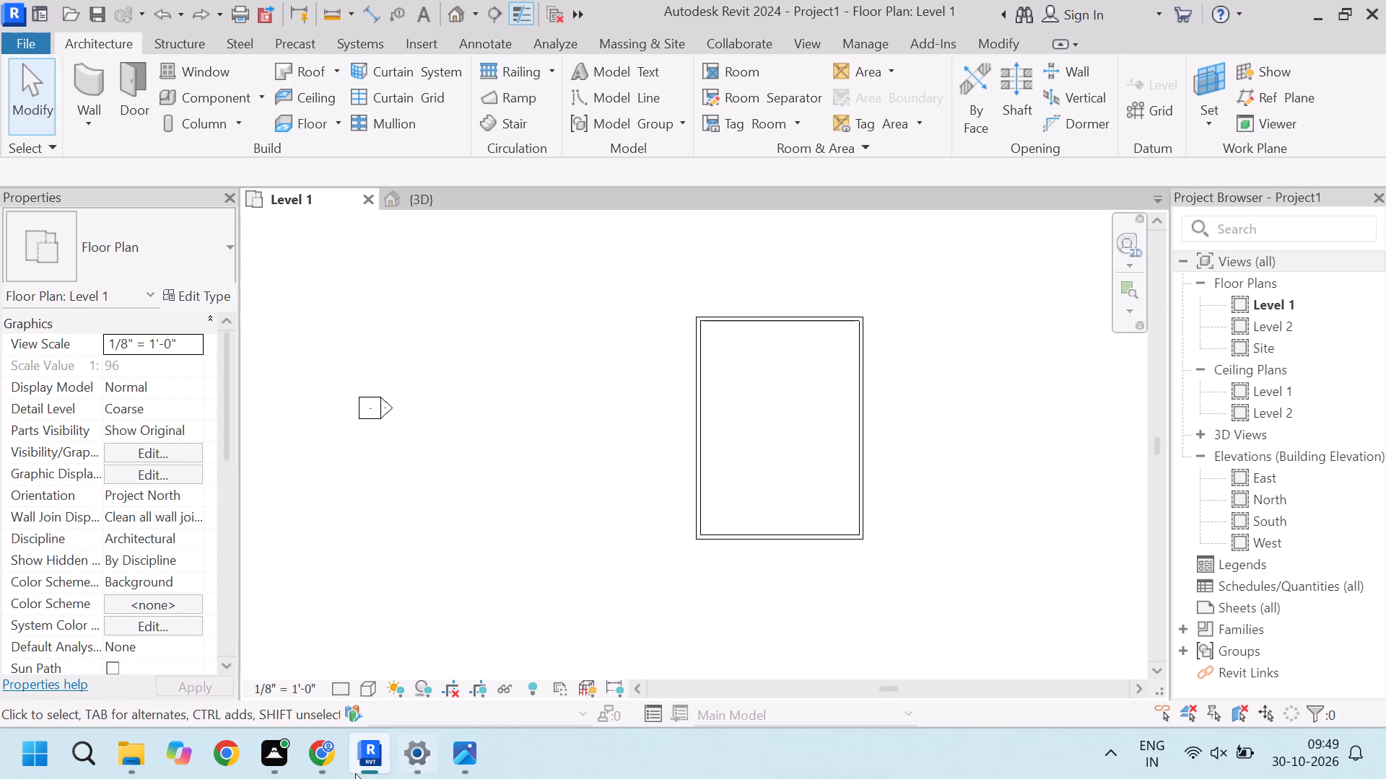
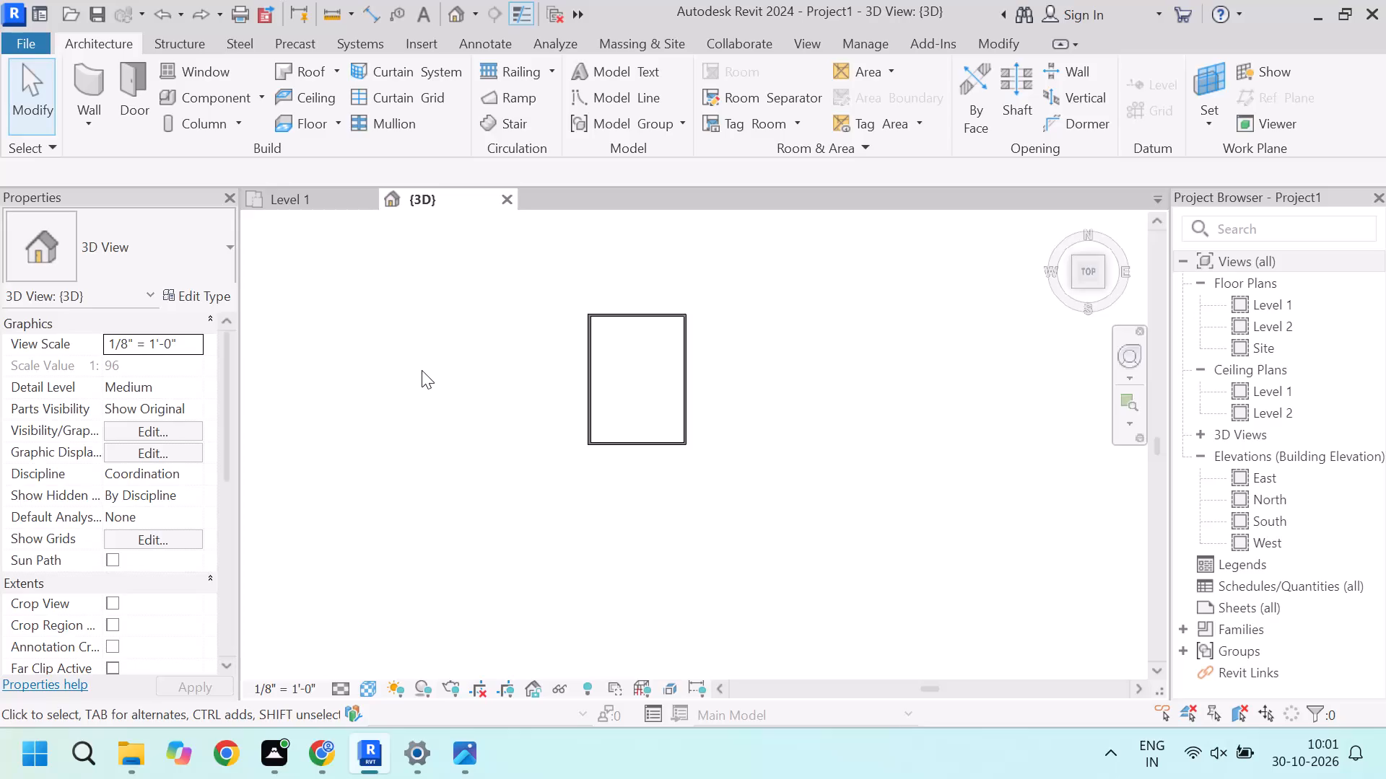
Examine the rectangular wall enclosure and its upper corners from above in the 3D view.
scroll(699, 382, up, 6)
scroll(611, 389, up, 2)
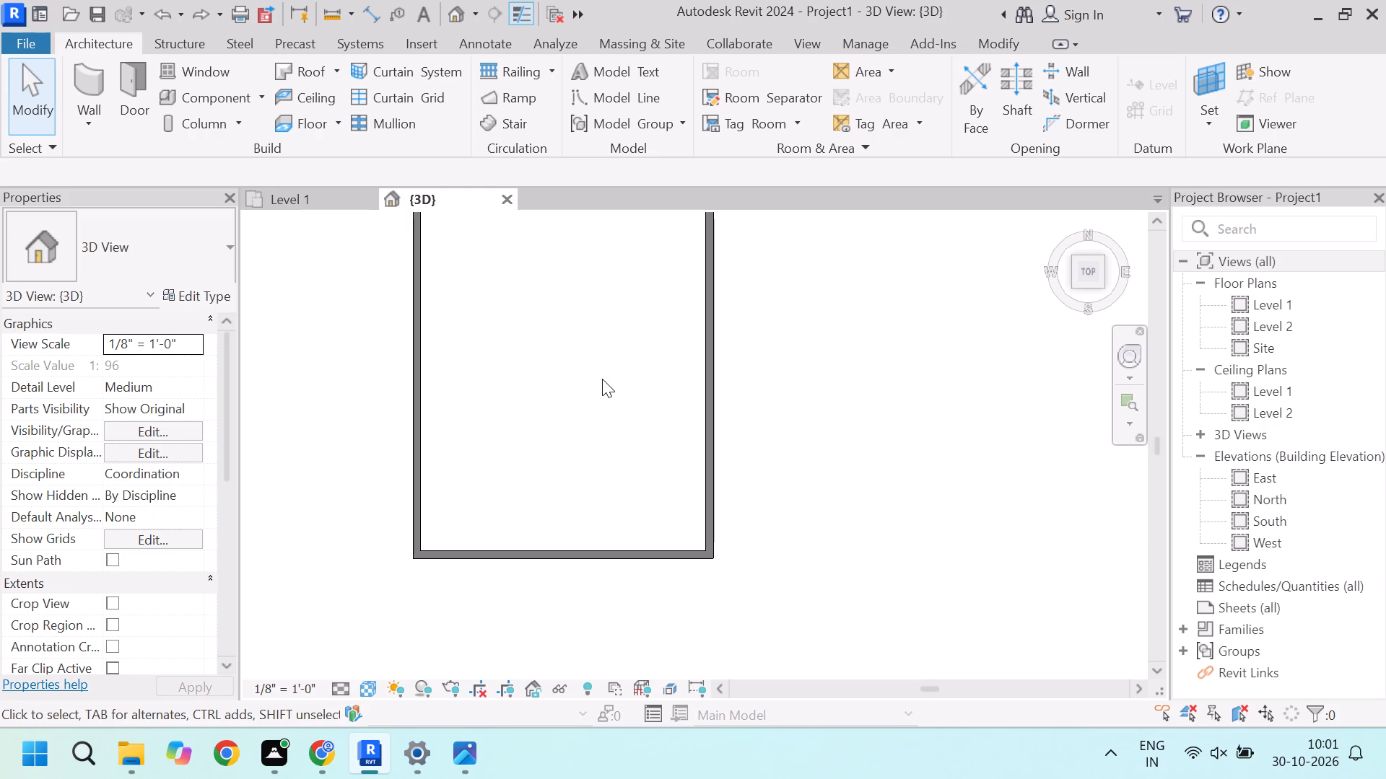
scroll(580, 402, down, 4)
scroll(524, 247, up, 3)
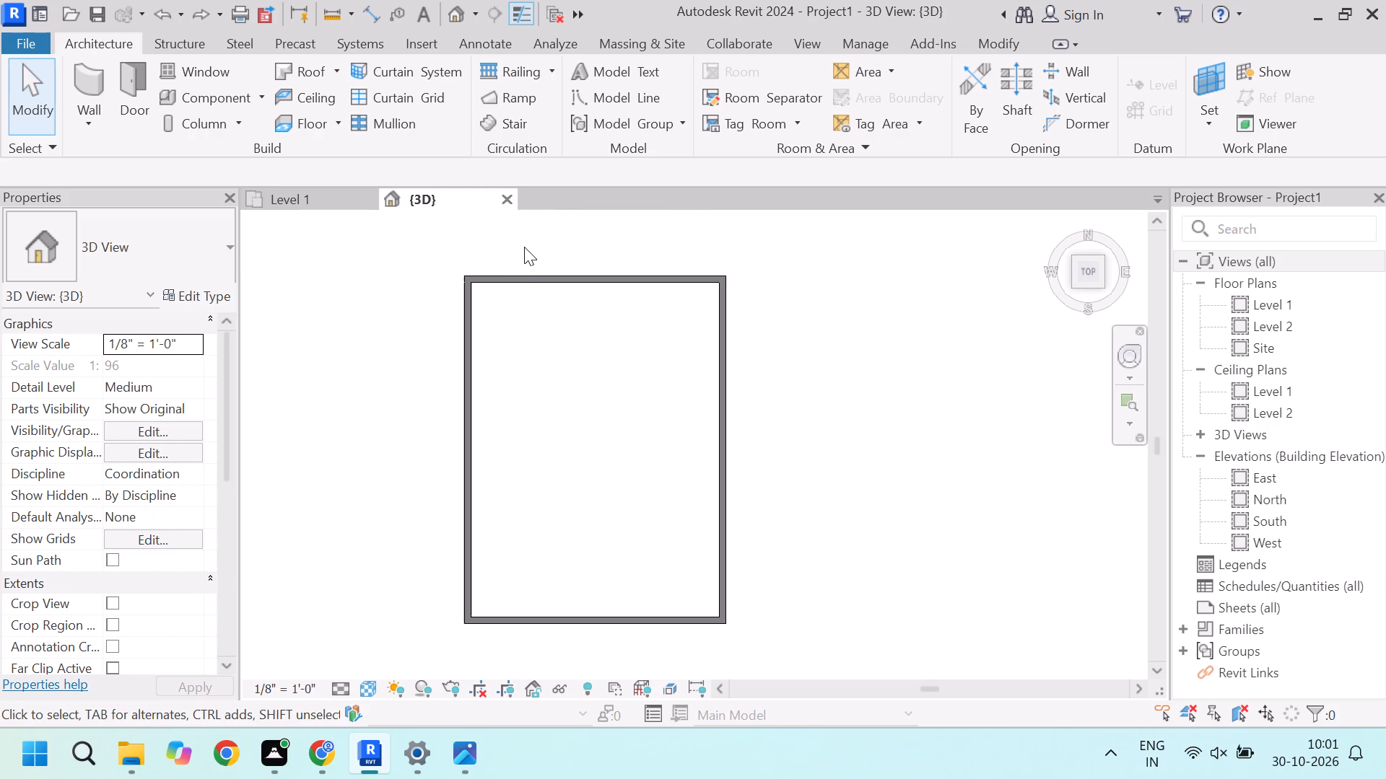
scroll(725, 273, up, 3)
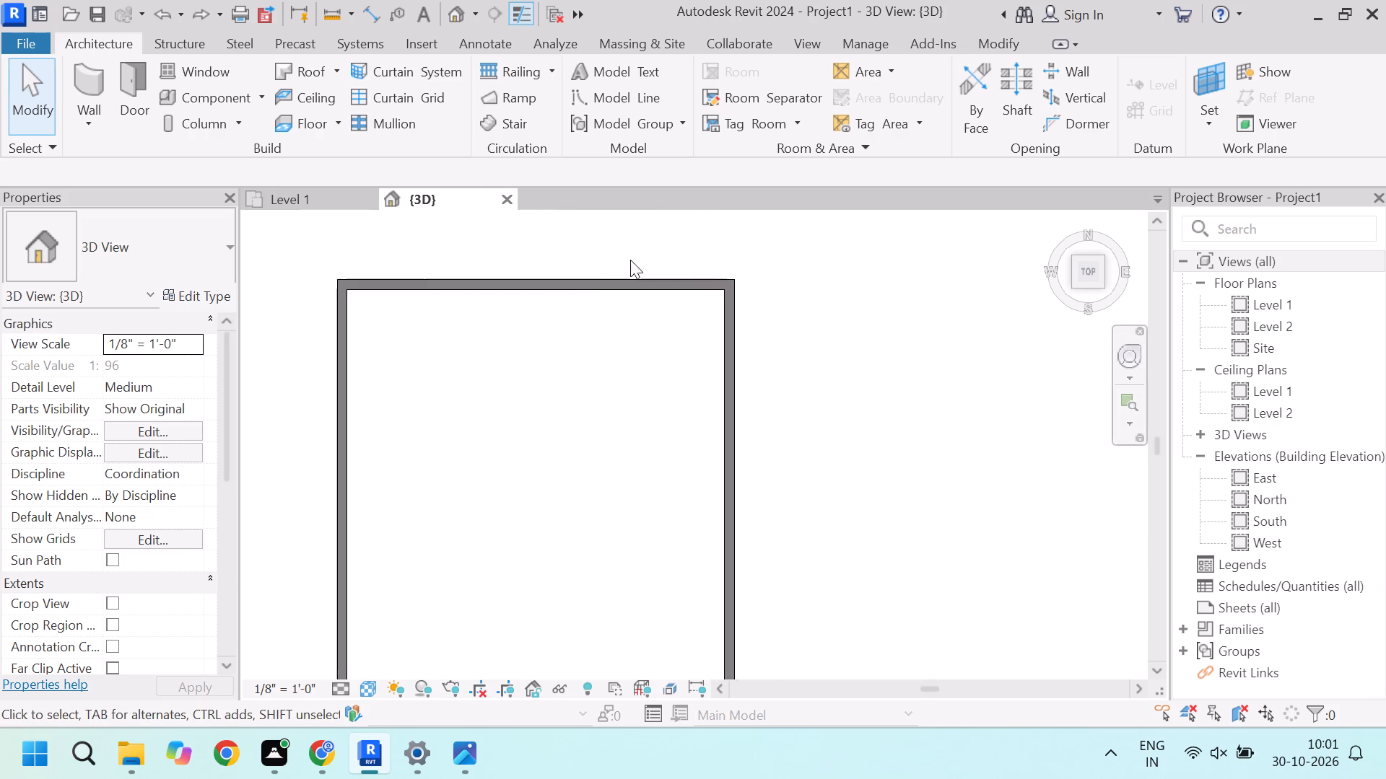
scroll(592, 317, down, 3)
scroll(398, 369, up, 2)
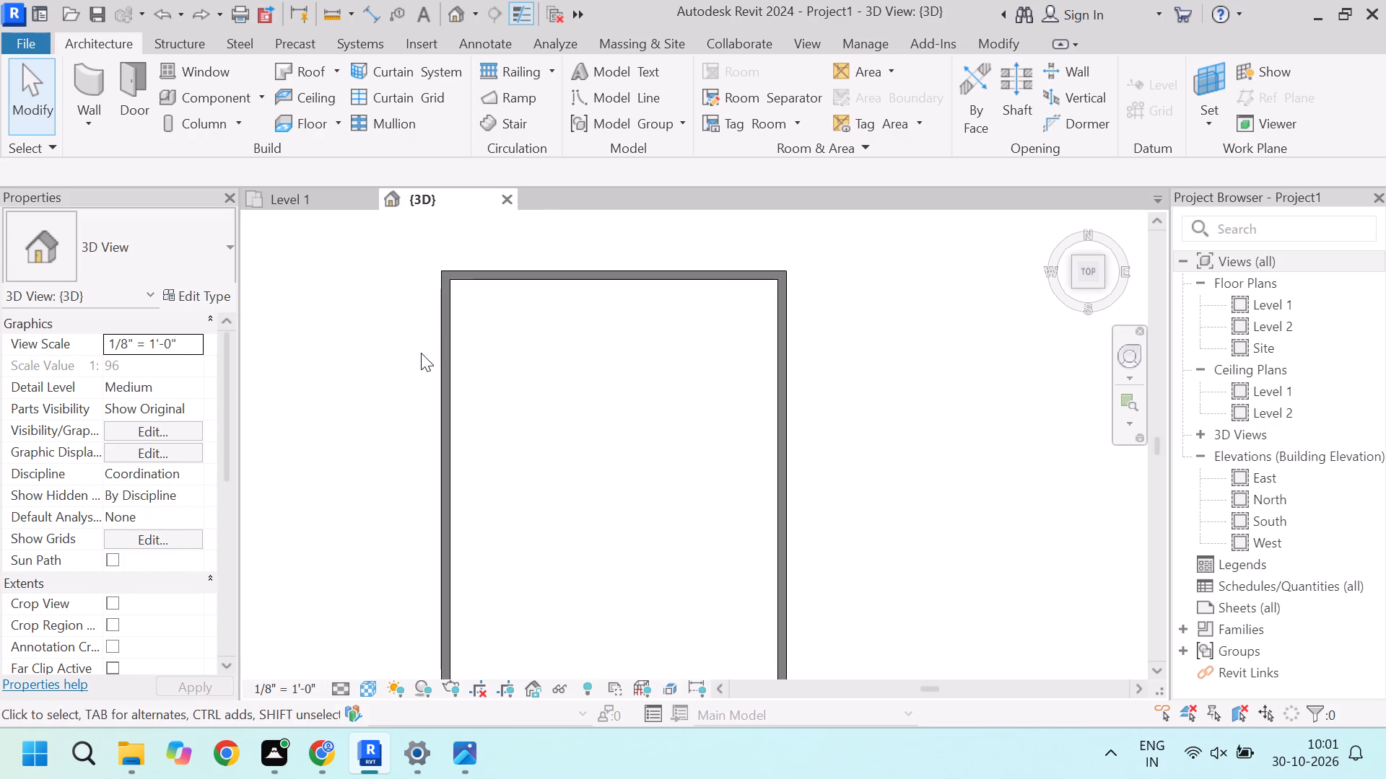
scroll(453, 345, up, 3)
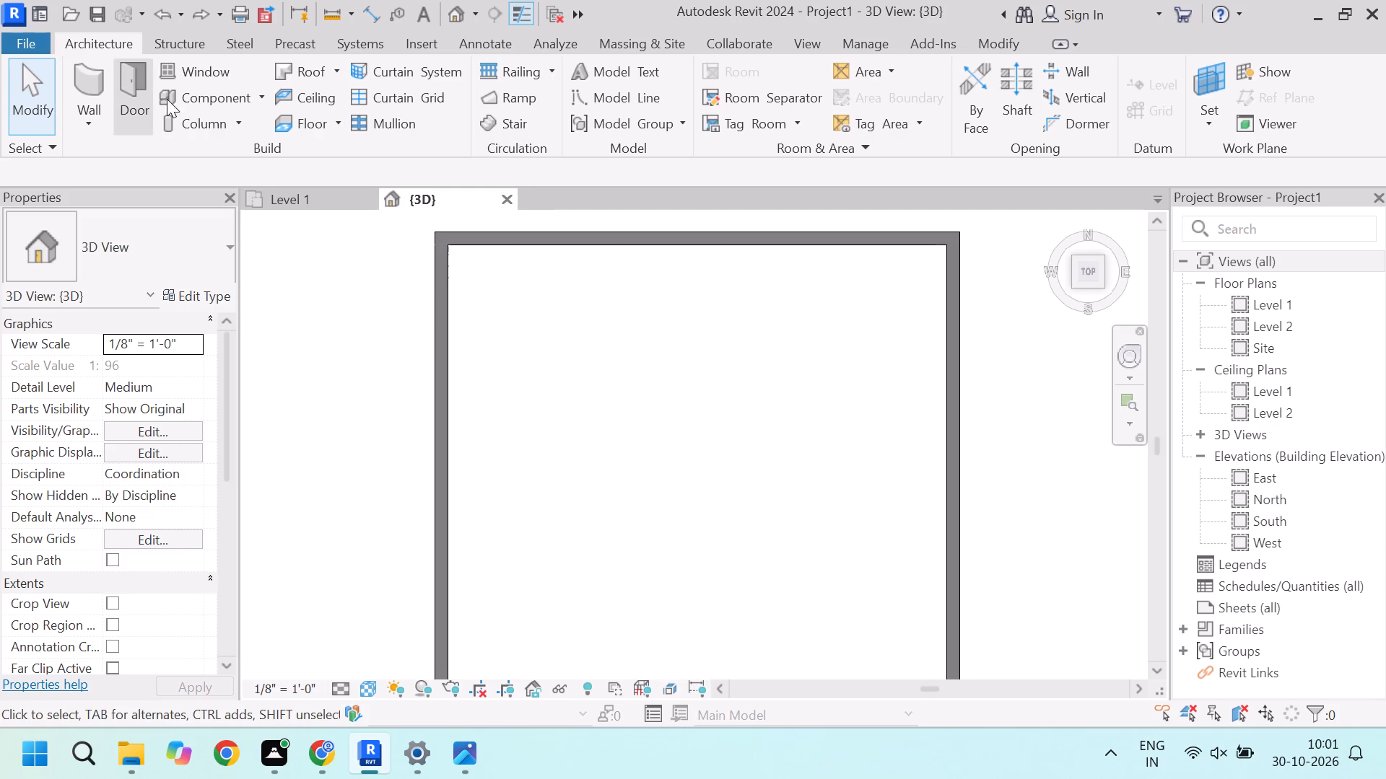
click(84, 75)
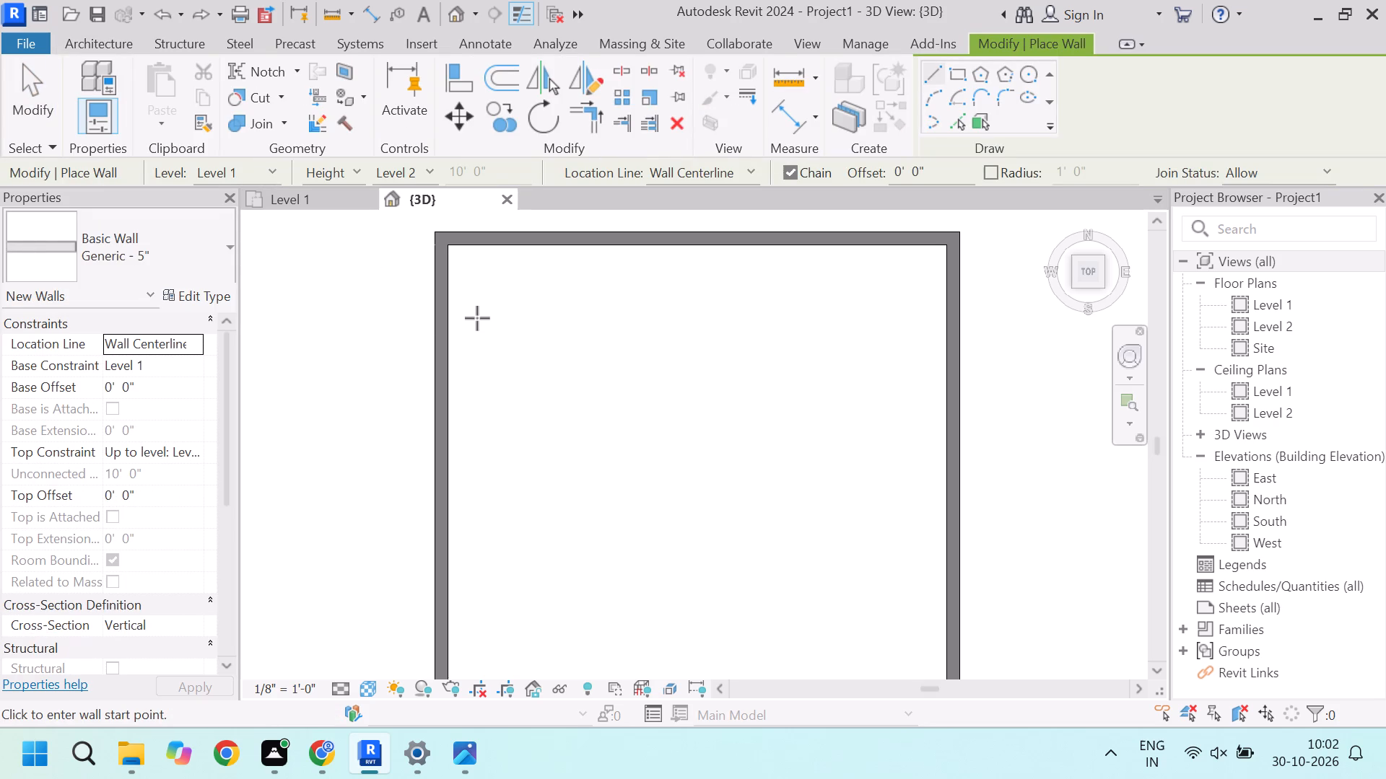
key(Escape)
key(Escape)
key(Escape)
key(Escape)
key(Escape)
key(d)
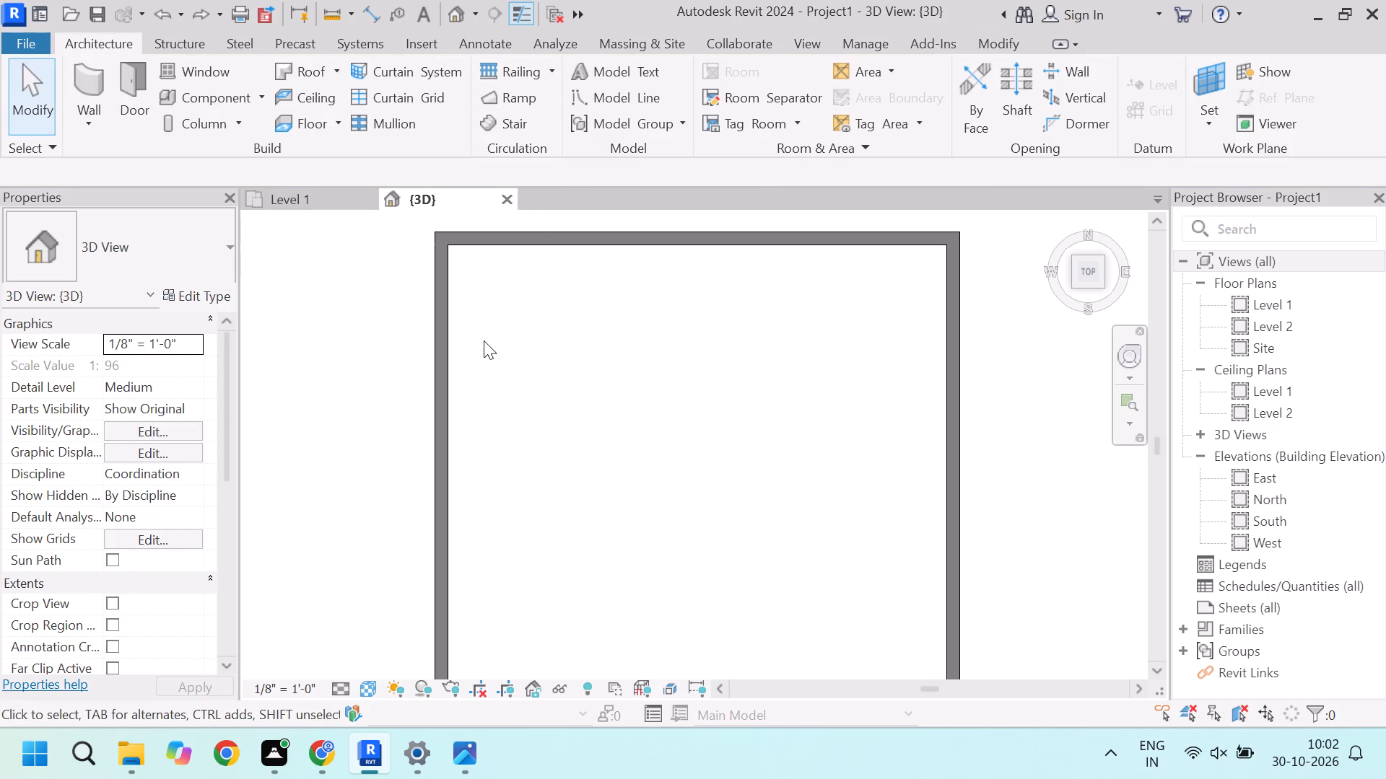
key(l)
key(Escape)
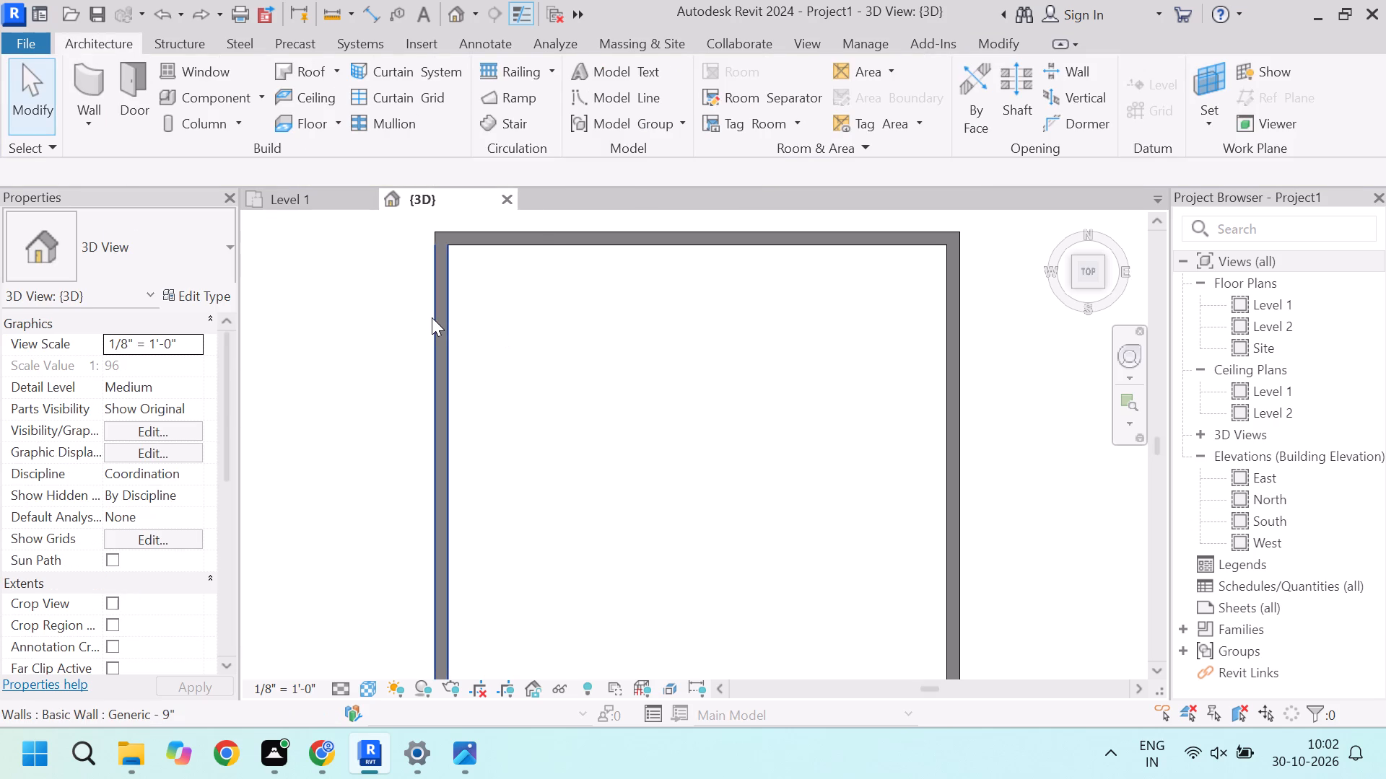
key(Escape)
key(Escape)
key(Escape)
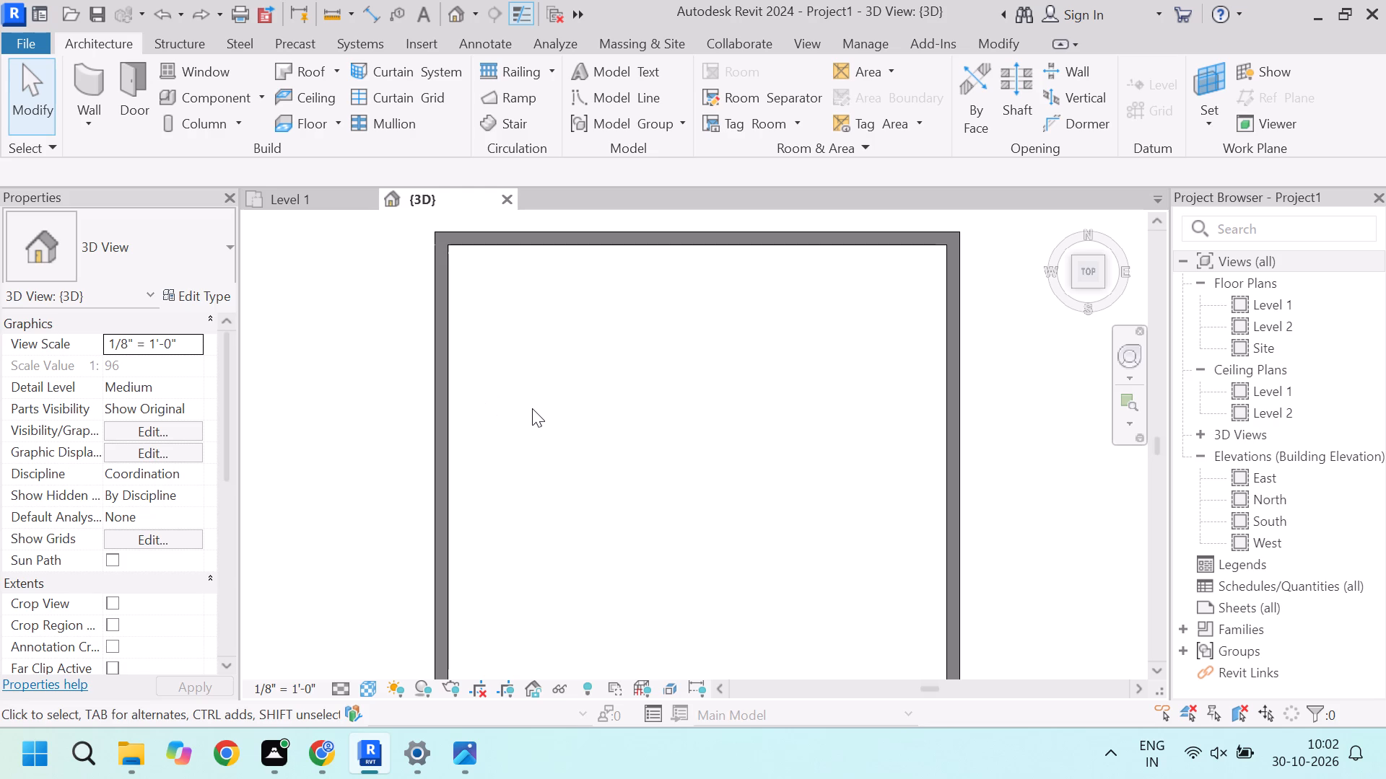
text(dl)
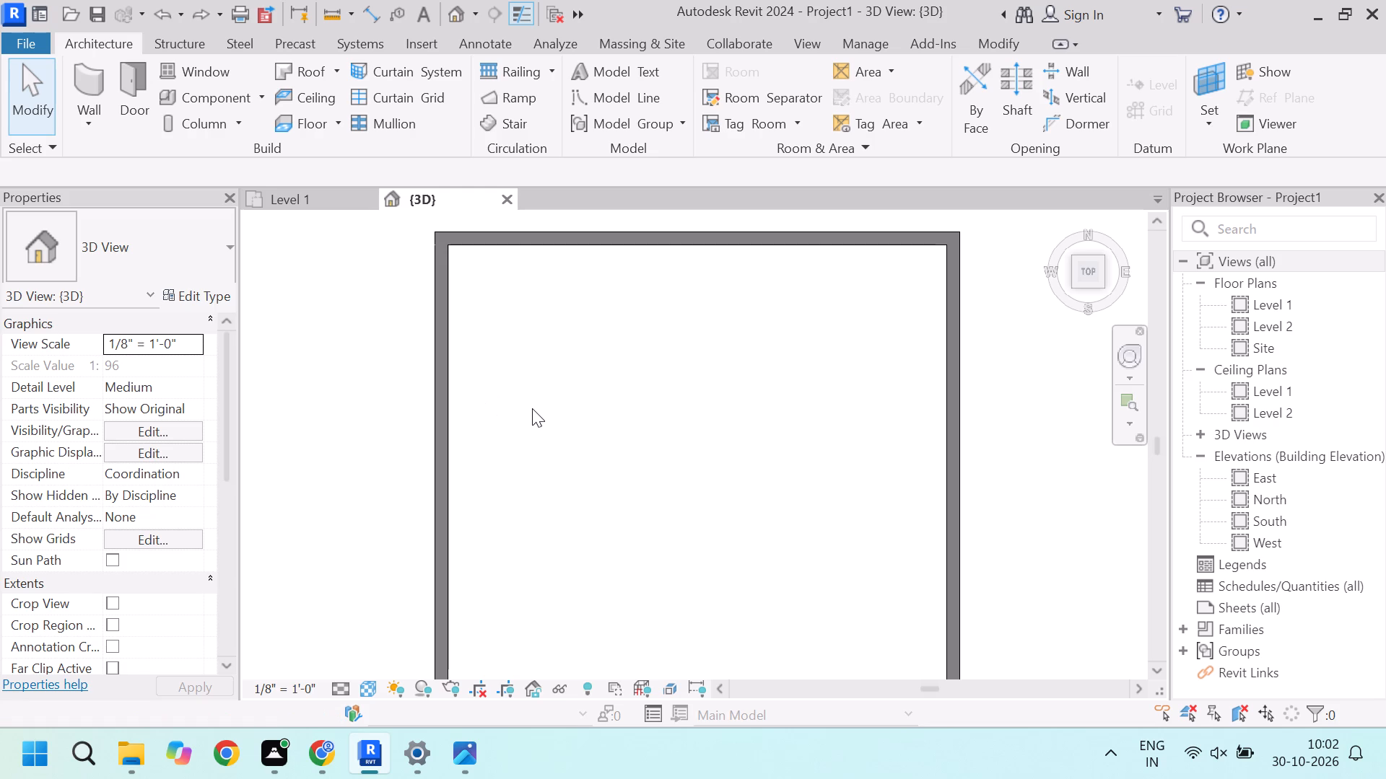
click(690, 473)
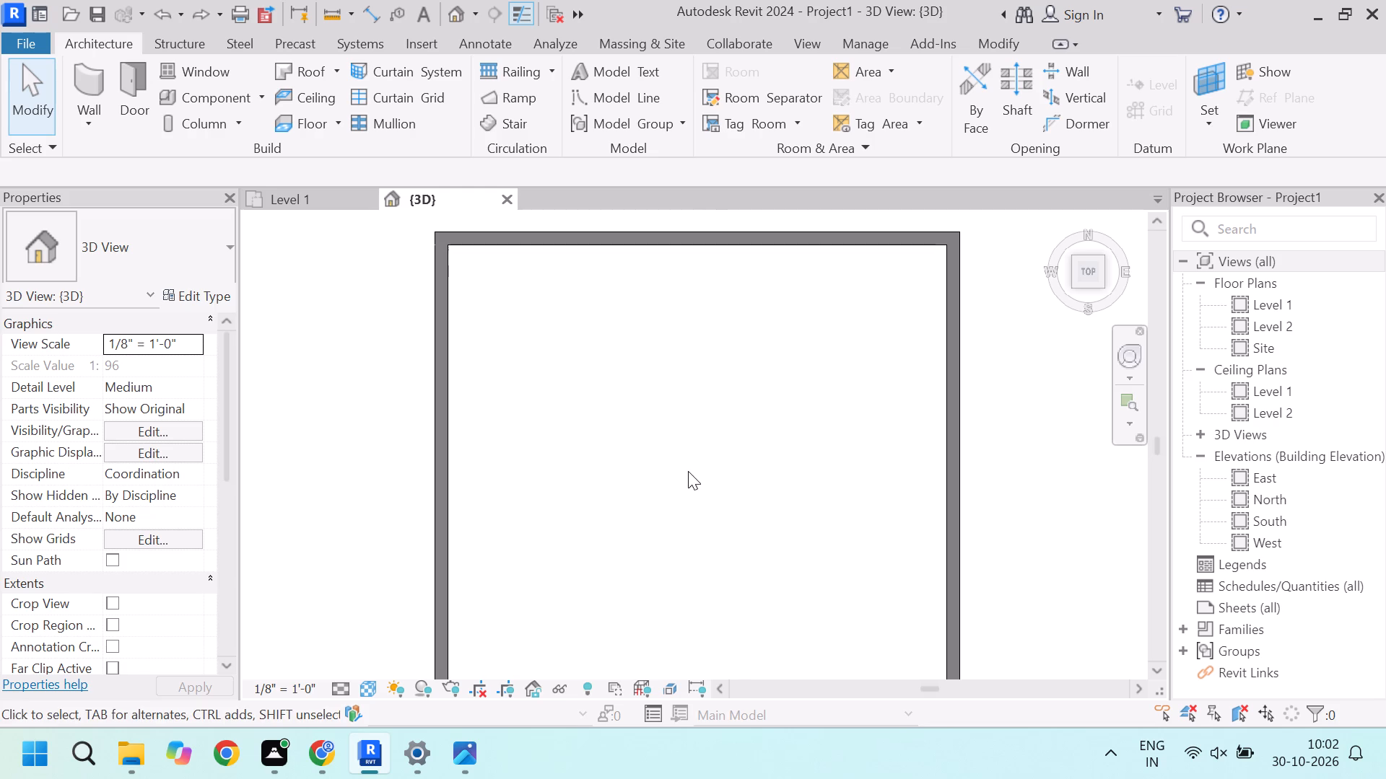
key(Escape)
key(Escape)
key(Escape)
Return to the Level 1 floor plan.
click(293, 201)
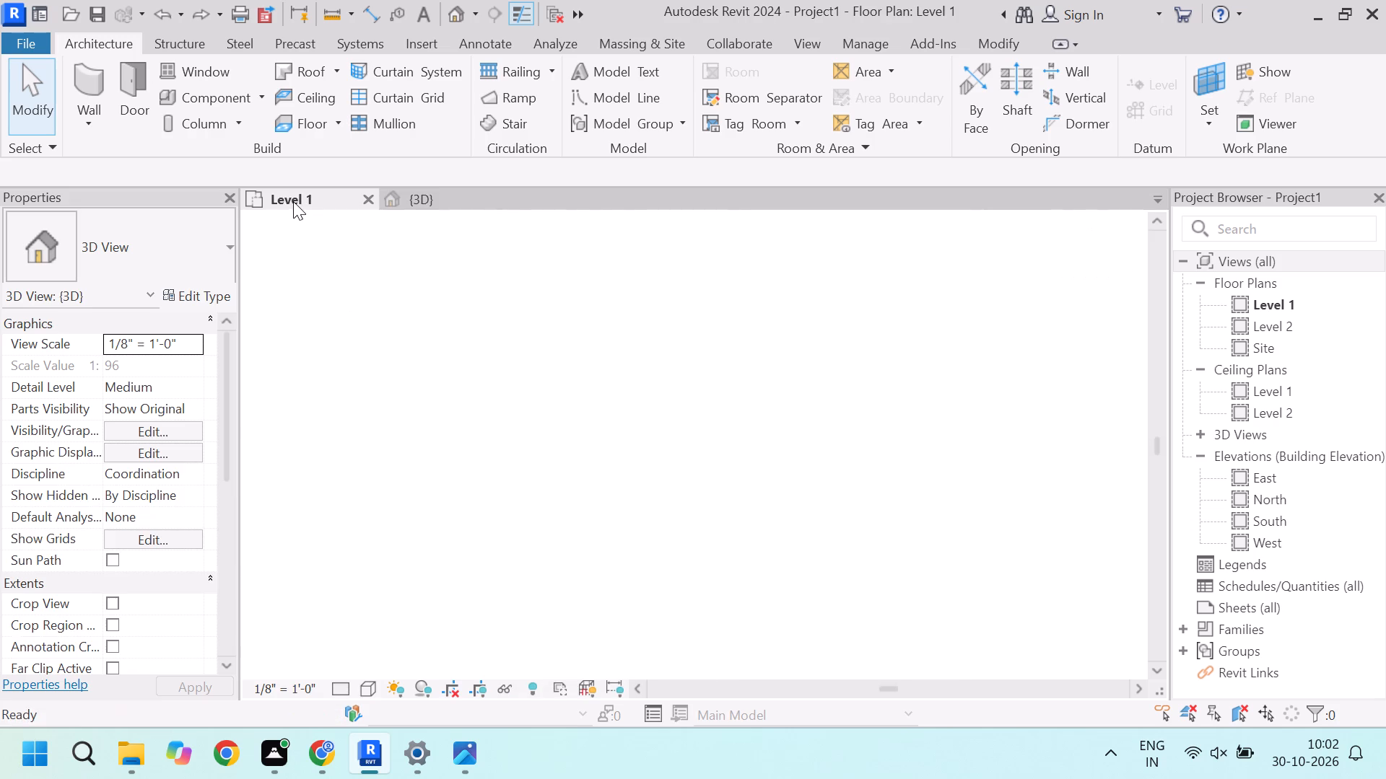
scroll(846, 535, up, 6)
scroll(659, 424, down, 3)
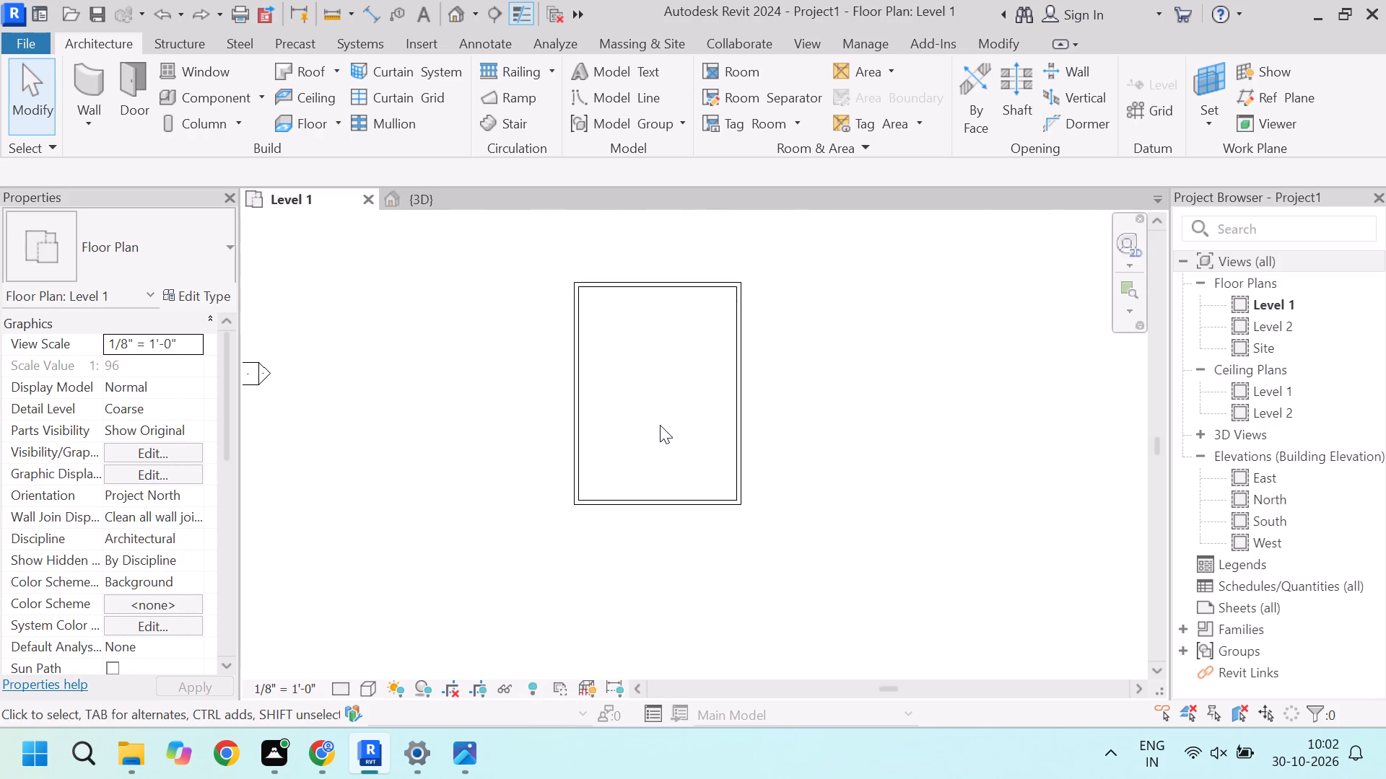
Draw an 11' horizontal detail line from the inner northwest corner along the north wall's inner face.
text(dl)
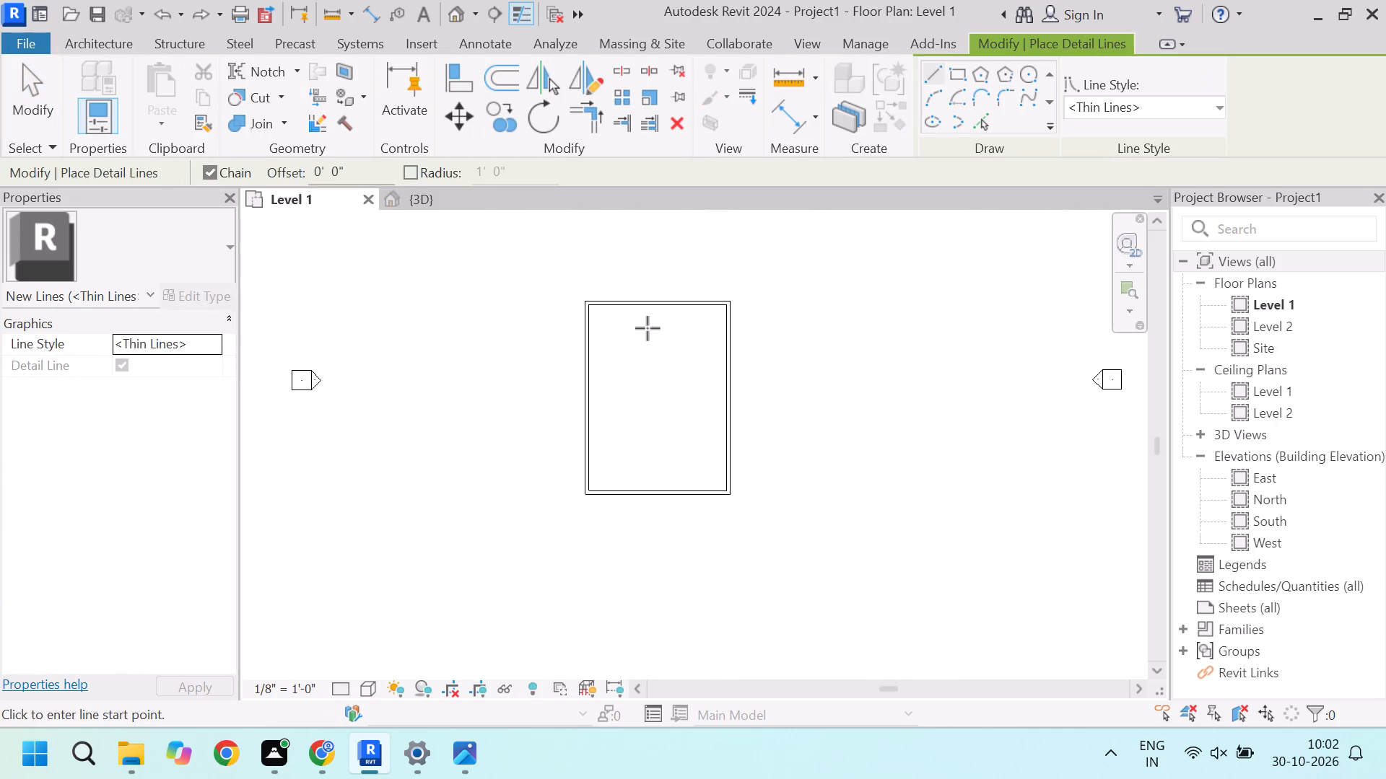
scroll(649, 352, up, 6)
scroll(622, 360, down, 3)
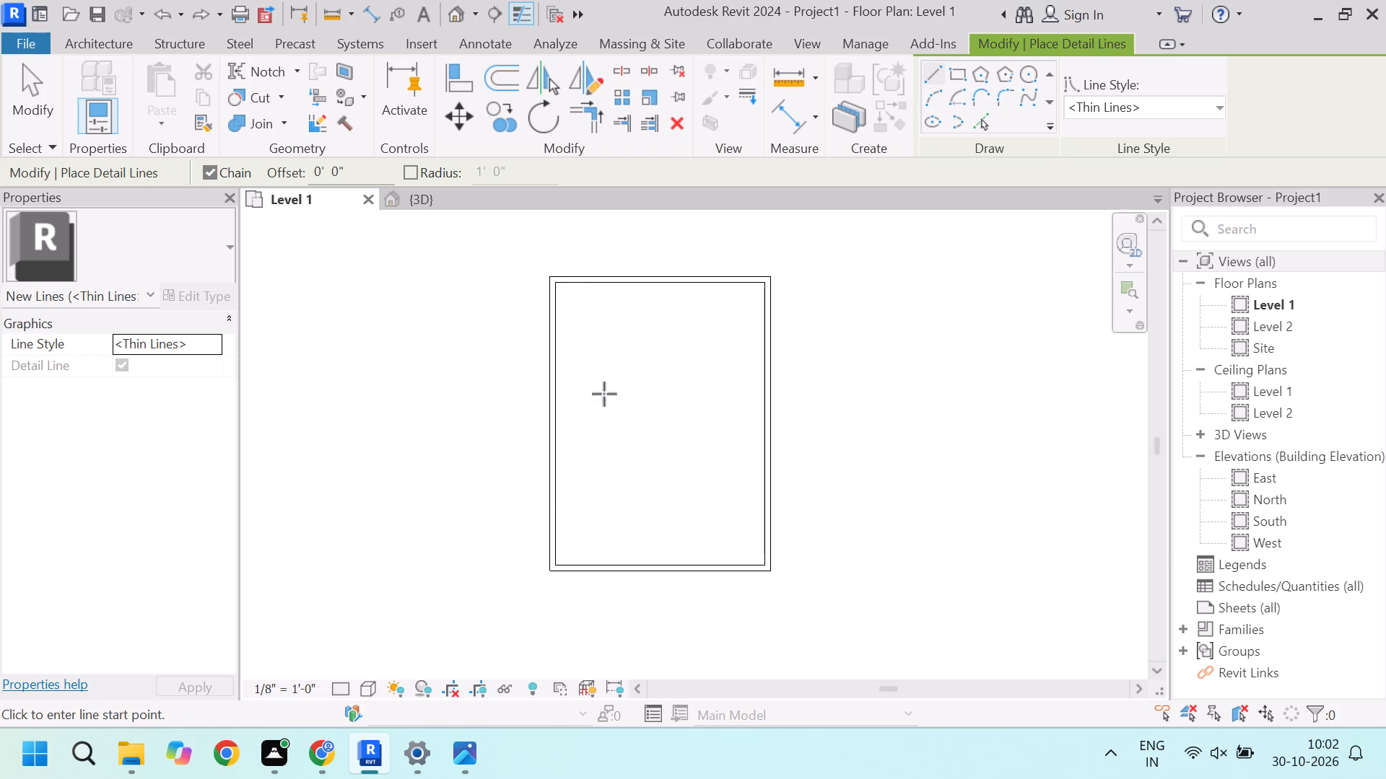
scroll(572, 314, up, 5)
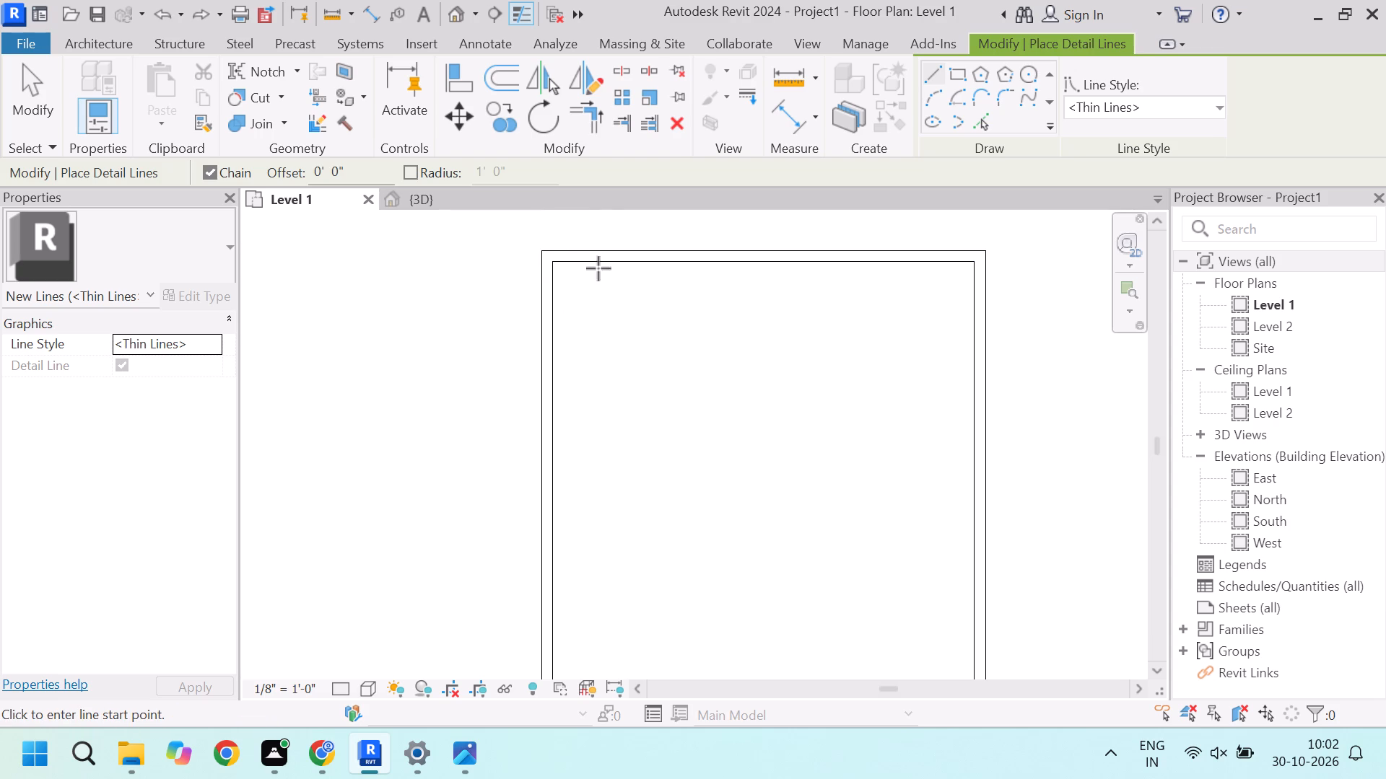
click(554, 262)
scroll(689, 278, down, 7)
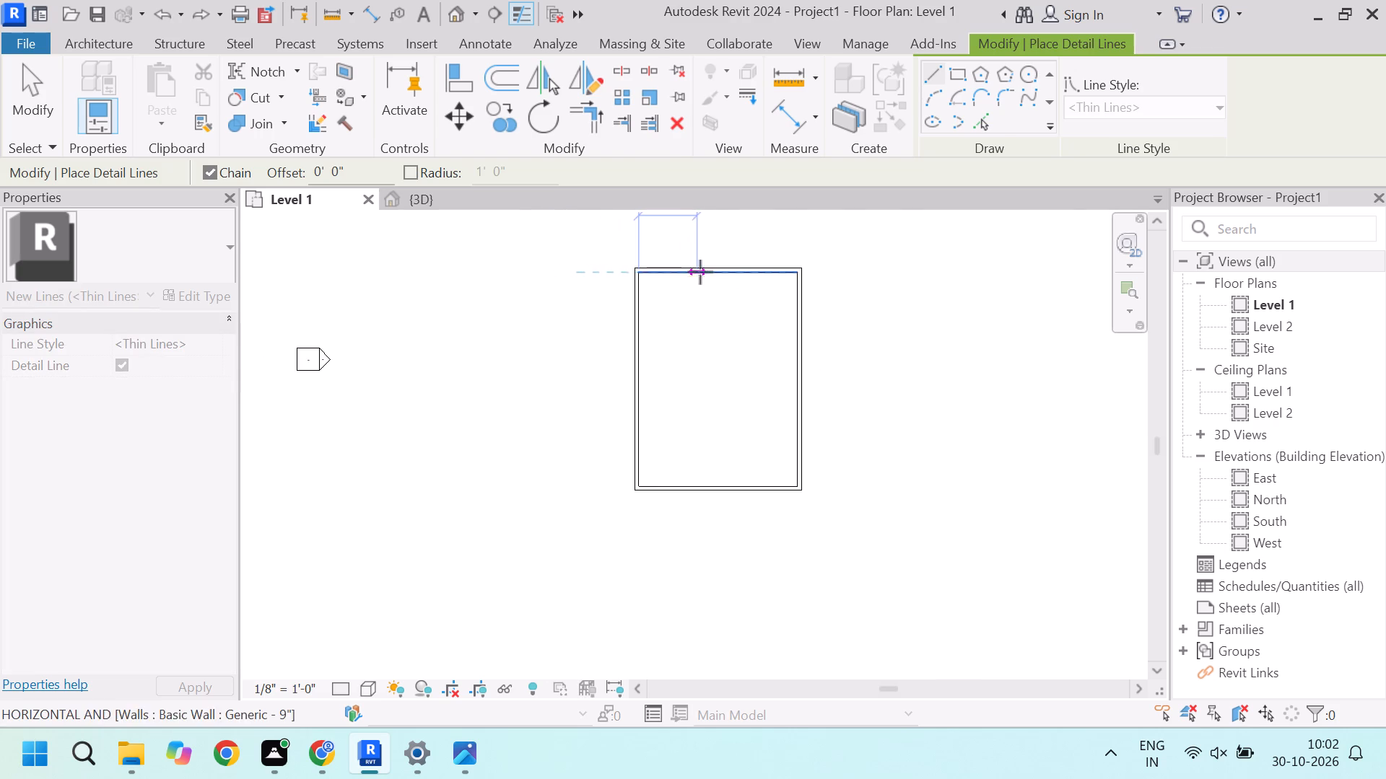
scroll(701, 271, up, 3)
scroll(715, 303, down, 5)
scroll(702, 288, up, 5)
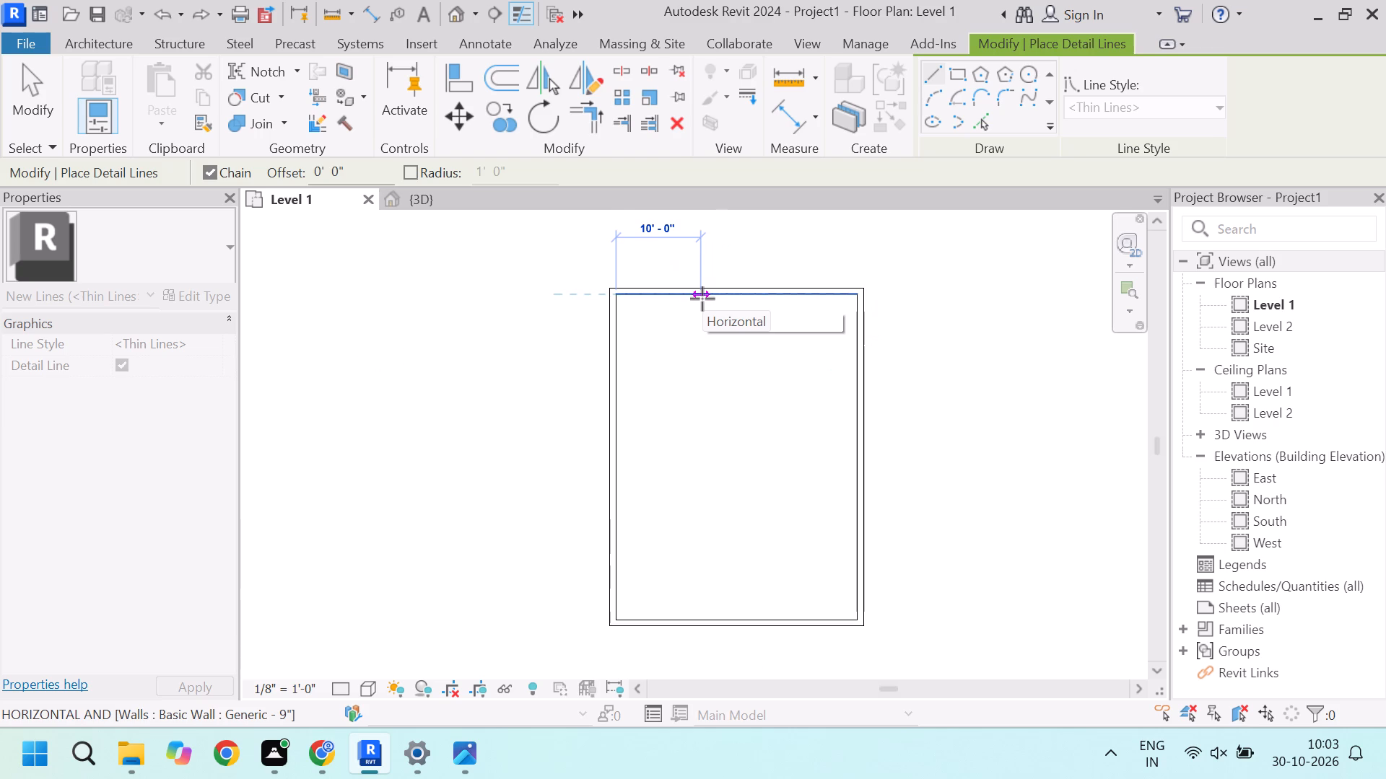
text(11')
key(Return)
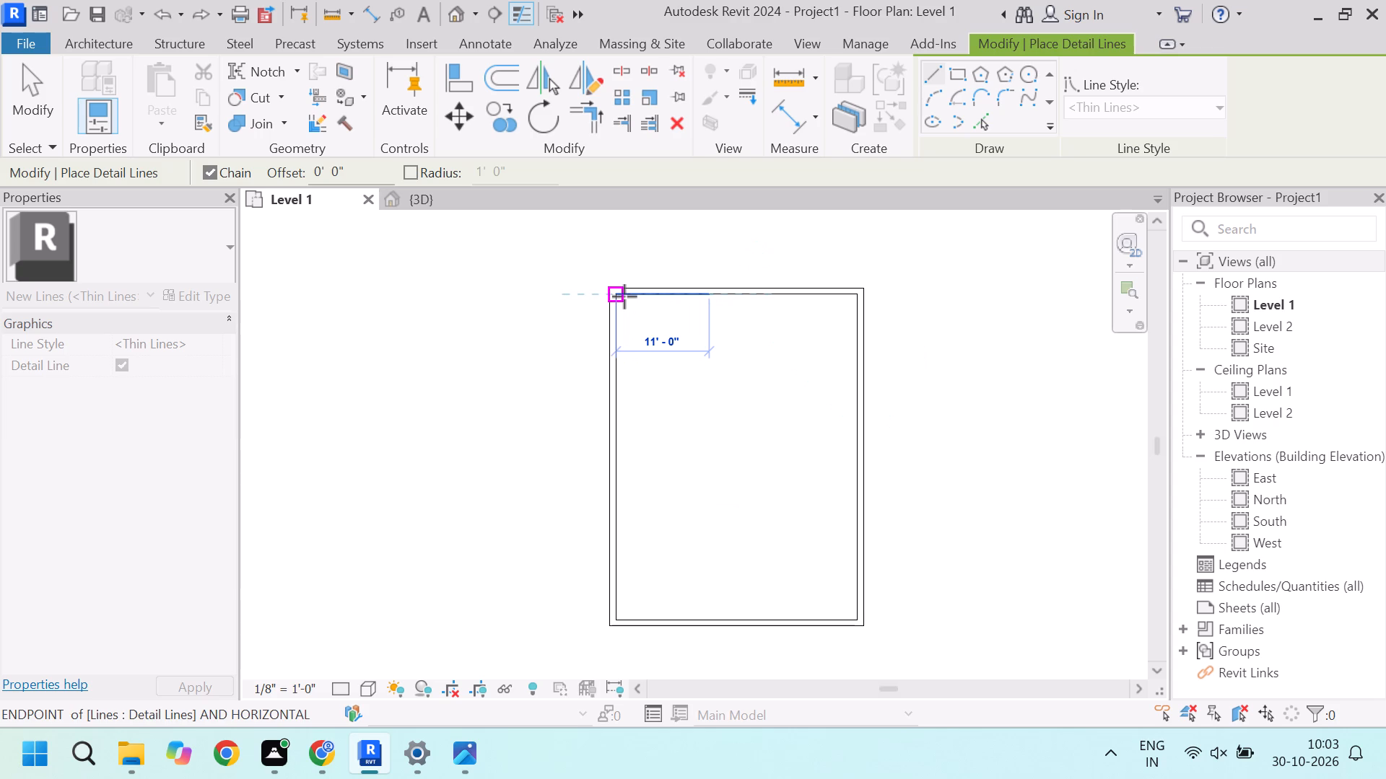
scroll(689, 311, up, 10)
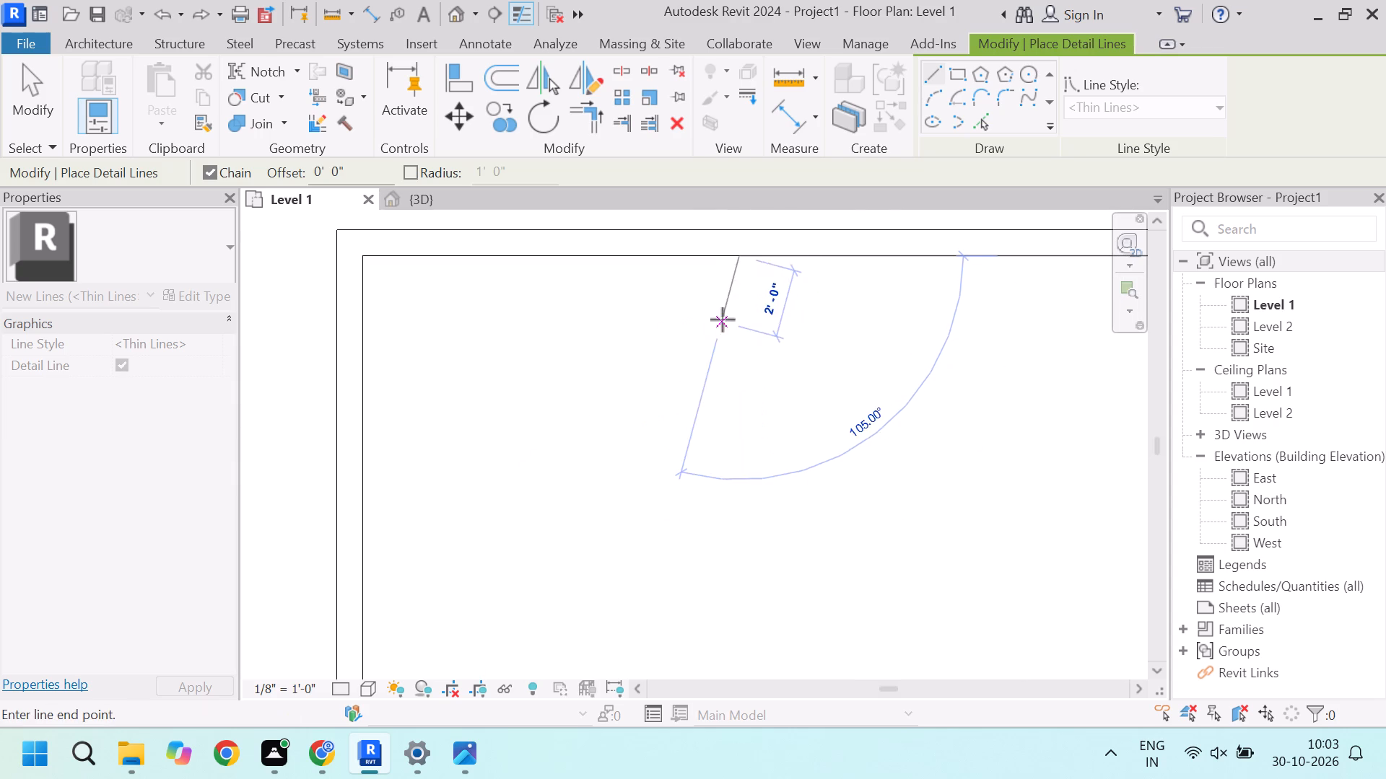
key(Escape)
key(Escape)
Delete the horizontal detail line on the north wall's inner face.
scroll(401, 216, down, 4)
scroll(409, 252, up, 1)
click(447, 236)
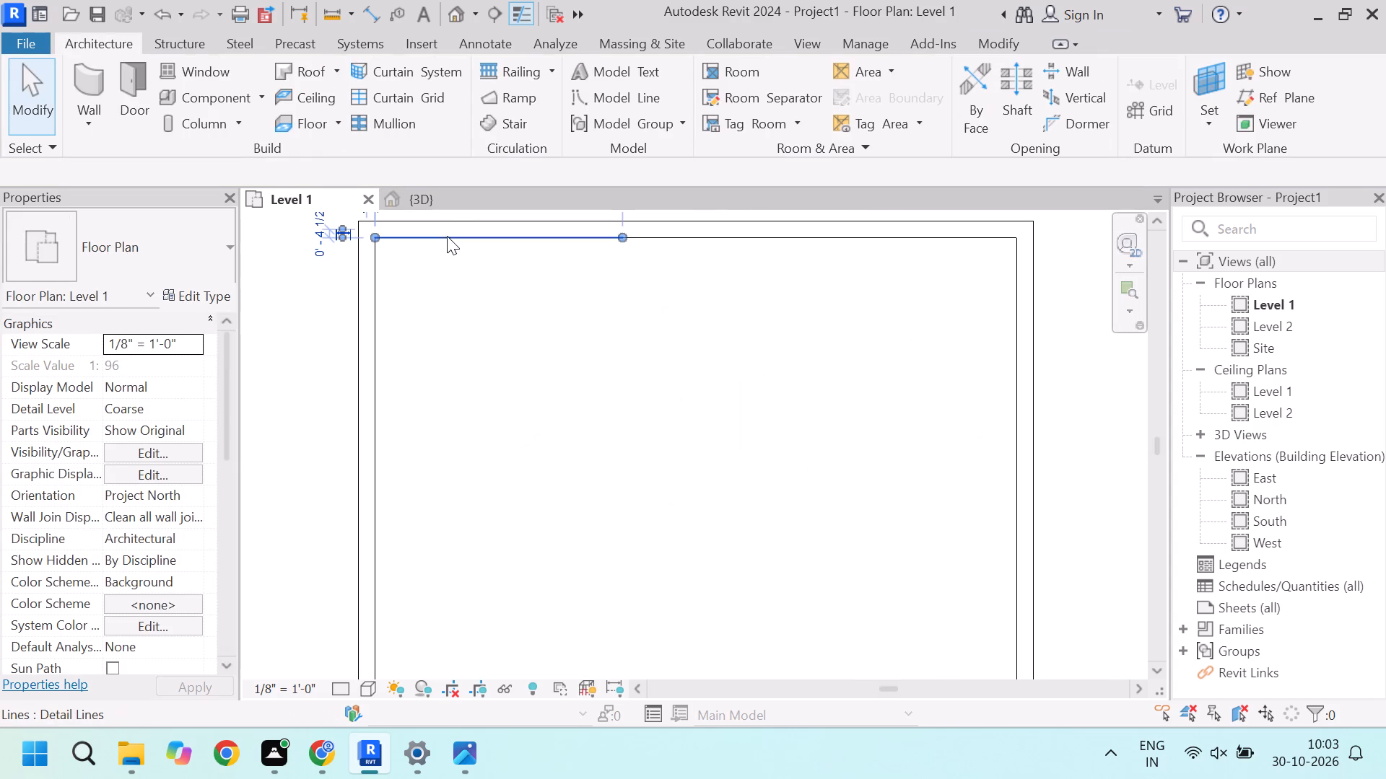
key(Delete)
Draw an 11' vertical detail line from the inner northwest corner down the west wall's inner face.
scroll(439, 299, down, 3)
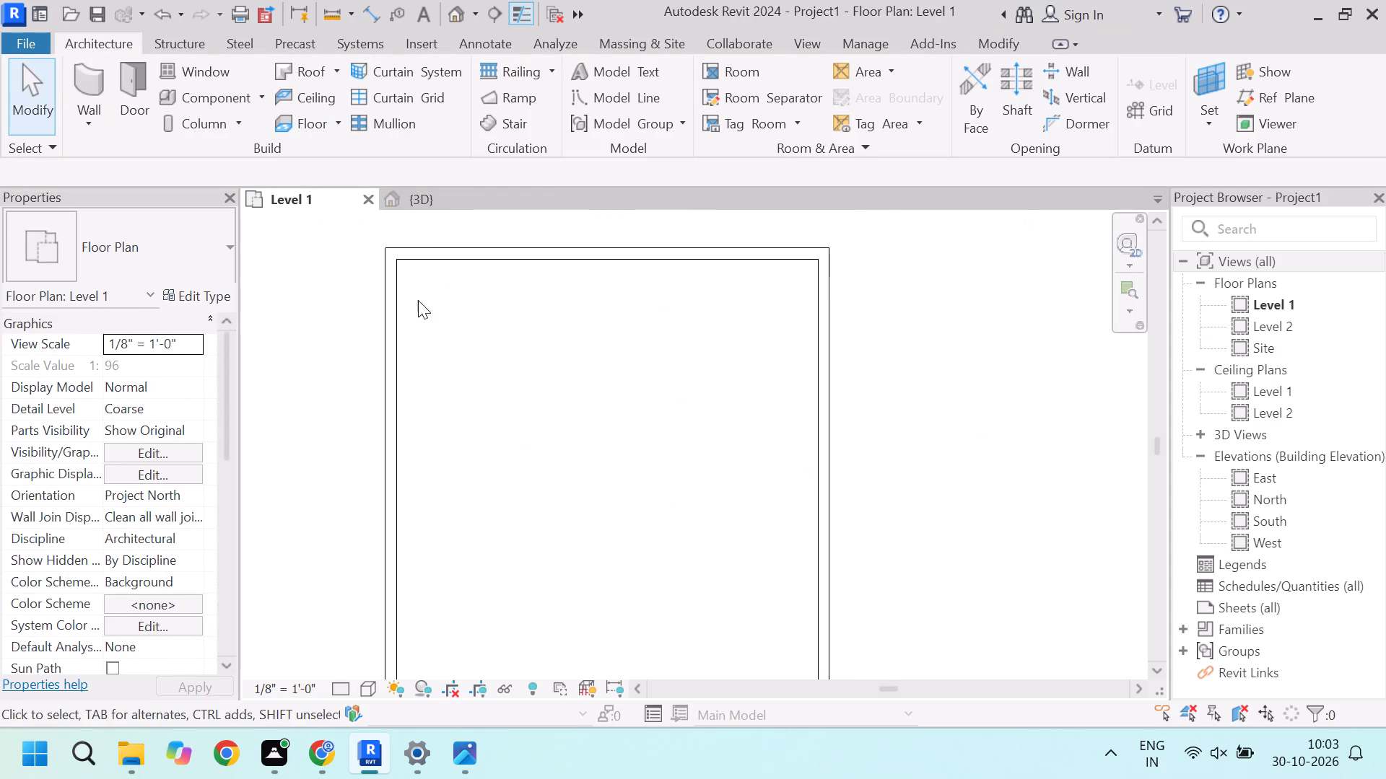
key(d)
key(l)
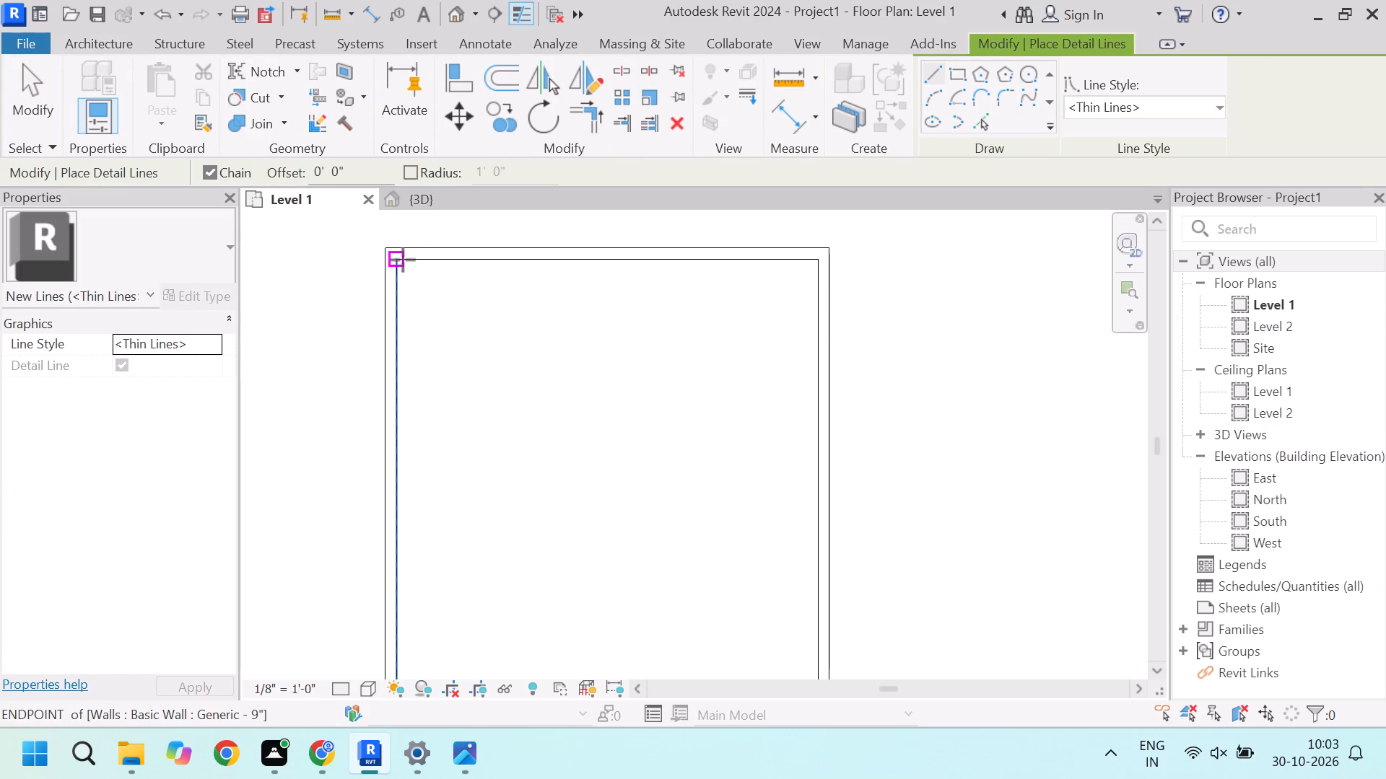
drag(403, 260, 401, 266)
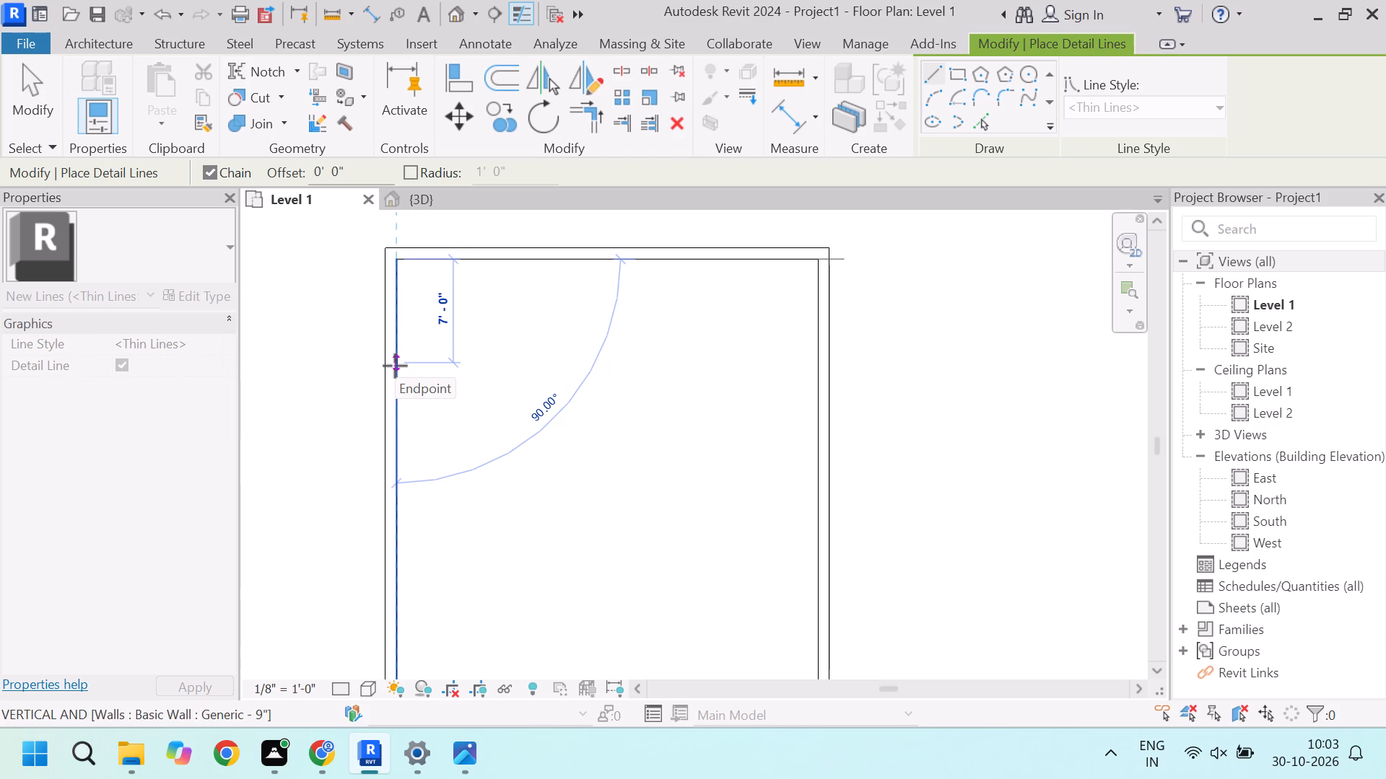
text(11)
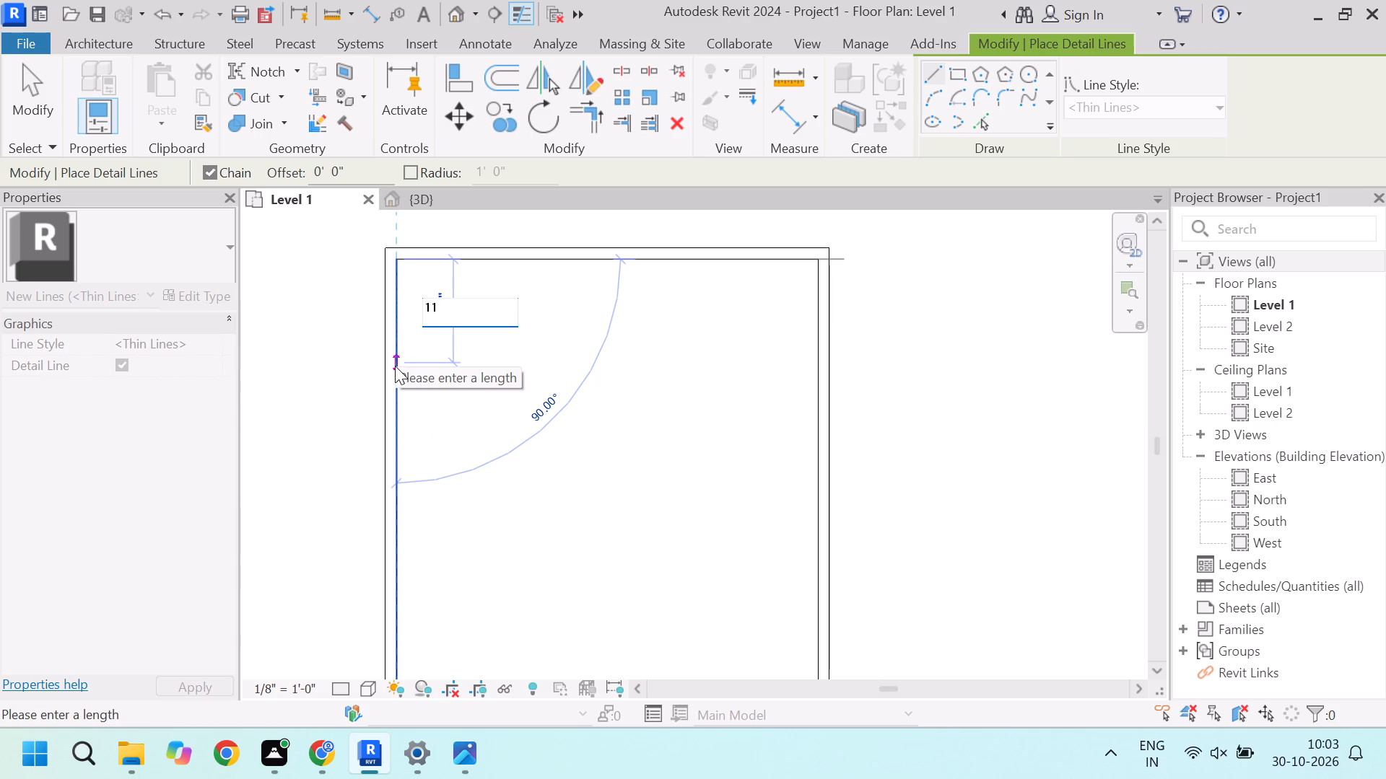
key(apostrophe)
key(Return)
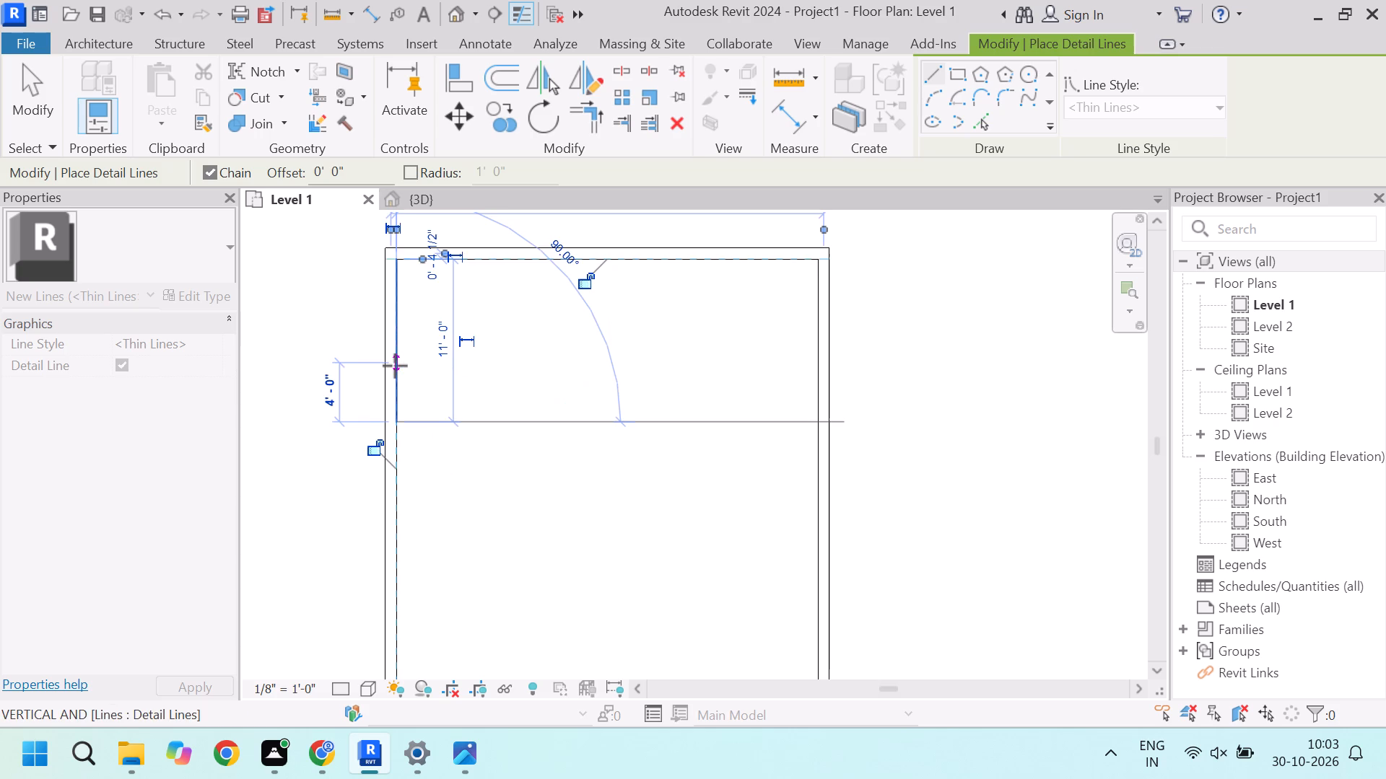
key(Escape)
key(space)
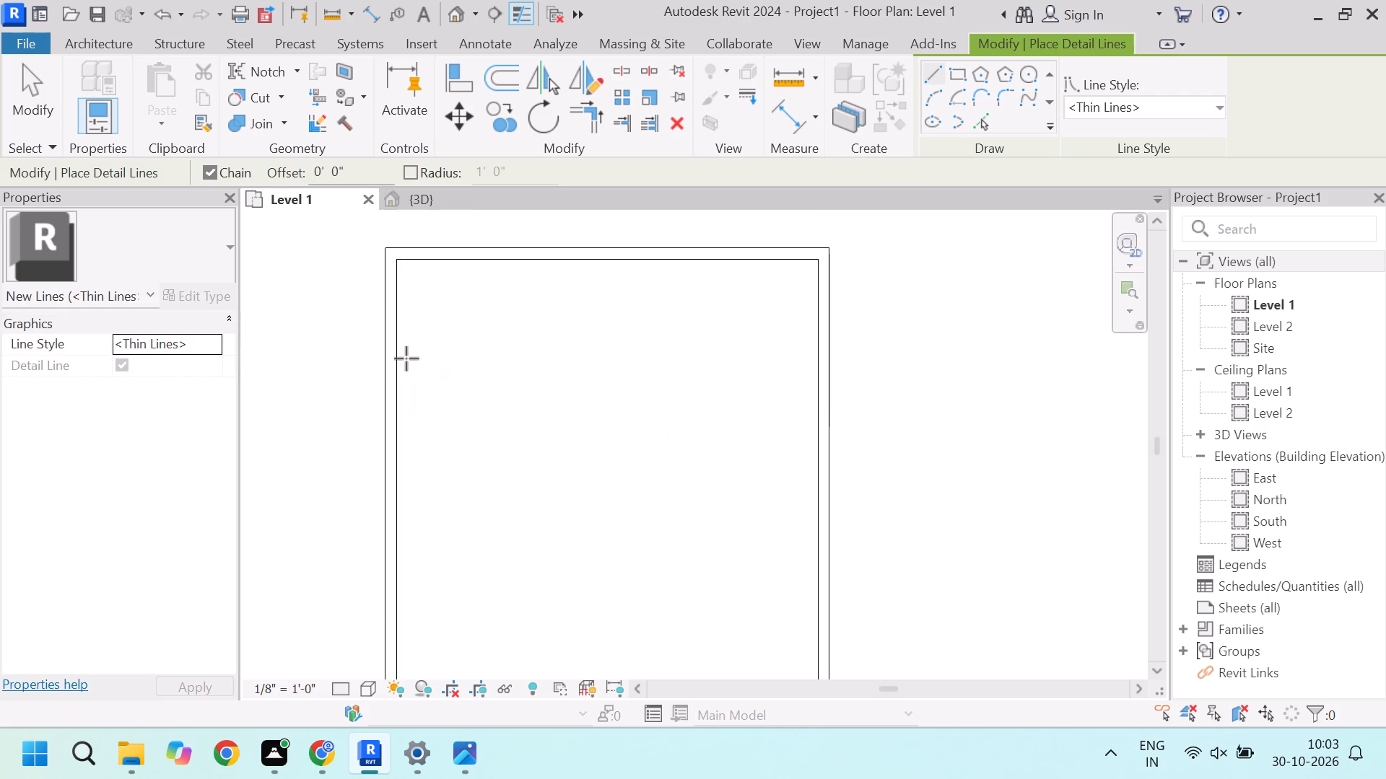
key(Escape)
key(Escape)
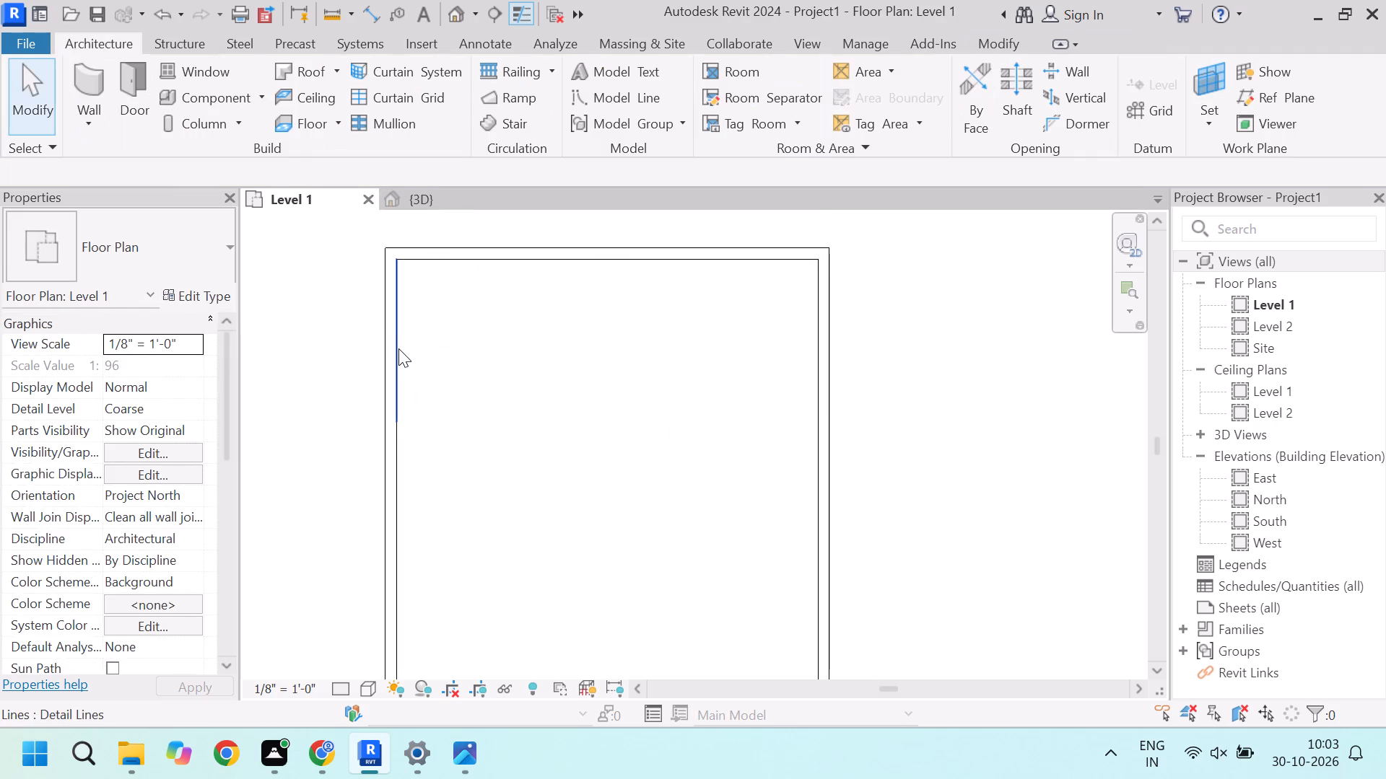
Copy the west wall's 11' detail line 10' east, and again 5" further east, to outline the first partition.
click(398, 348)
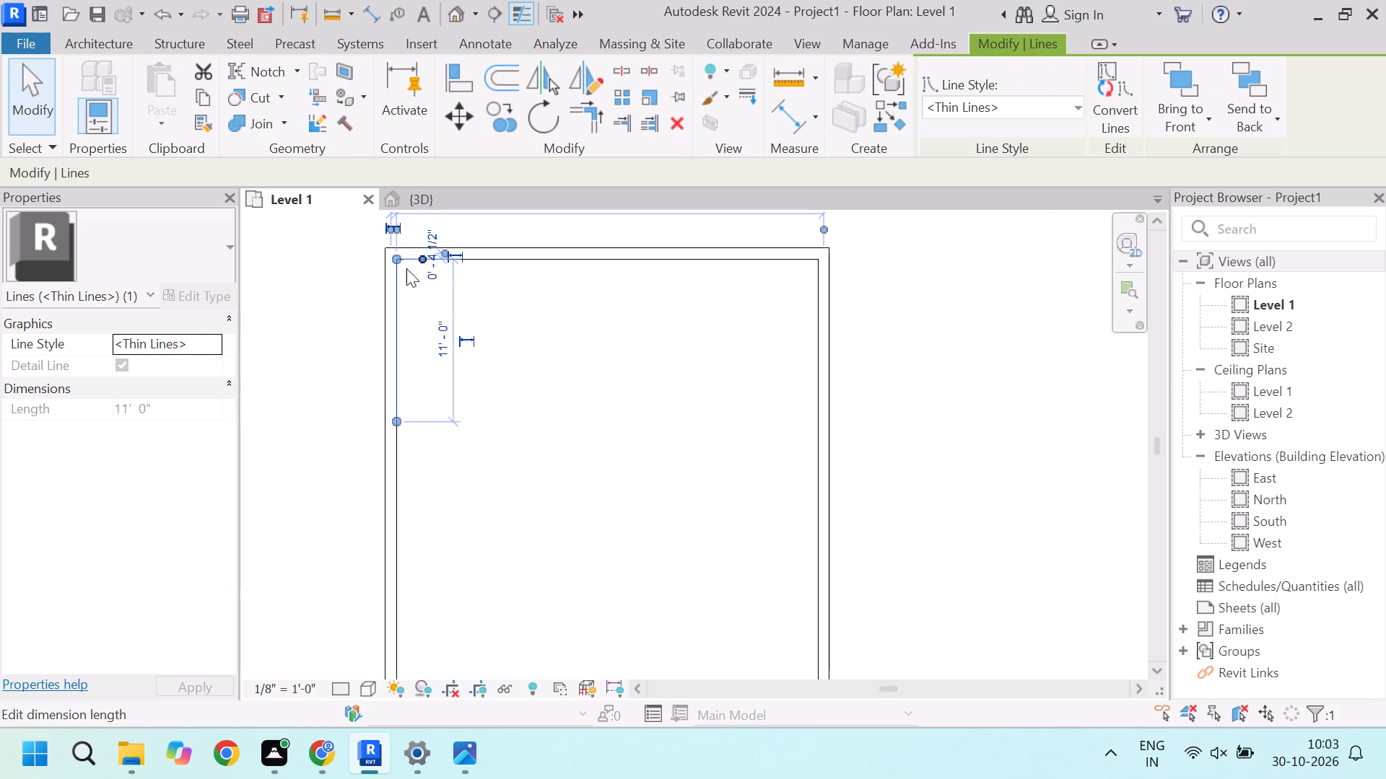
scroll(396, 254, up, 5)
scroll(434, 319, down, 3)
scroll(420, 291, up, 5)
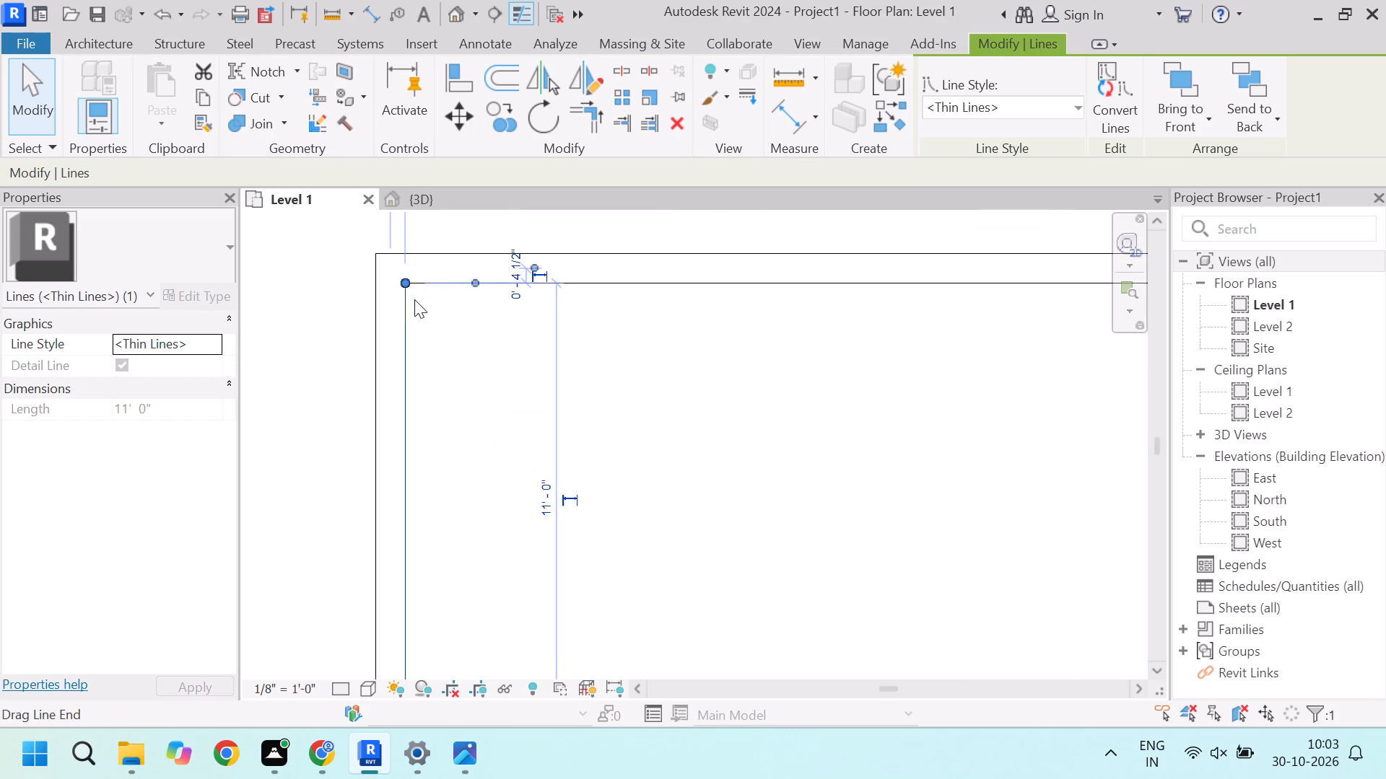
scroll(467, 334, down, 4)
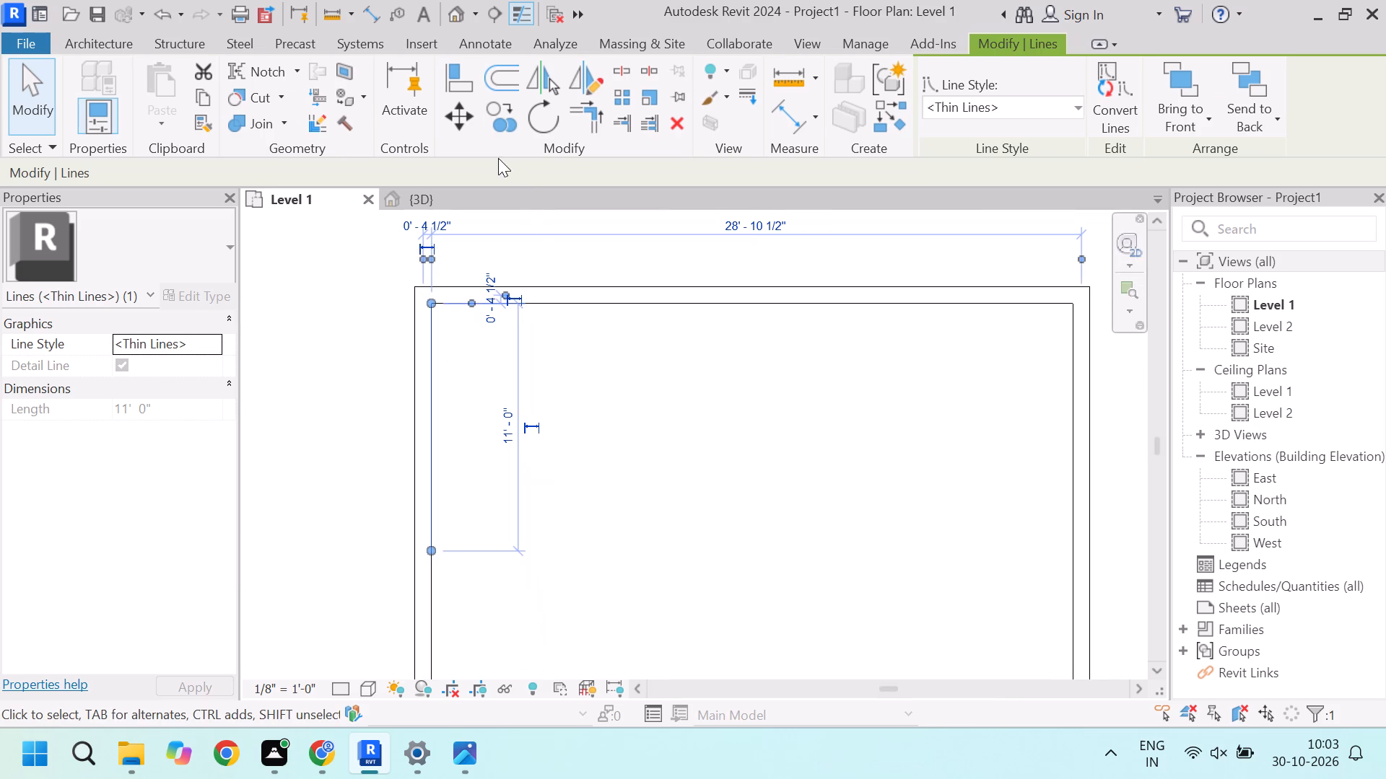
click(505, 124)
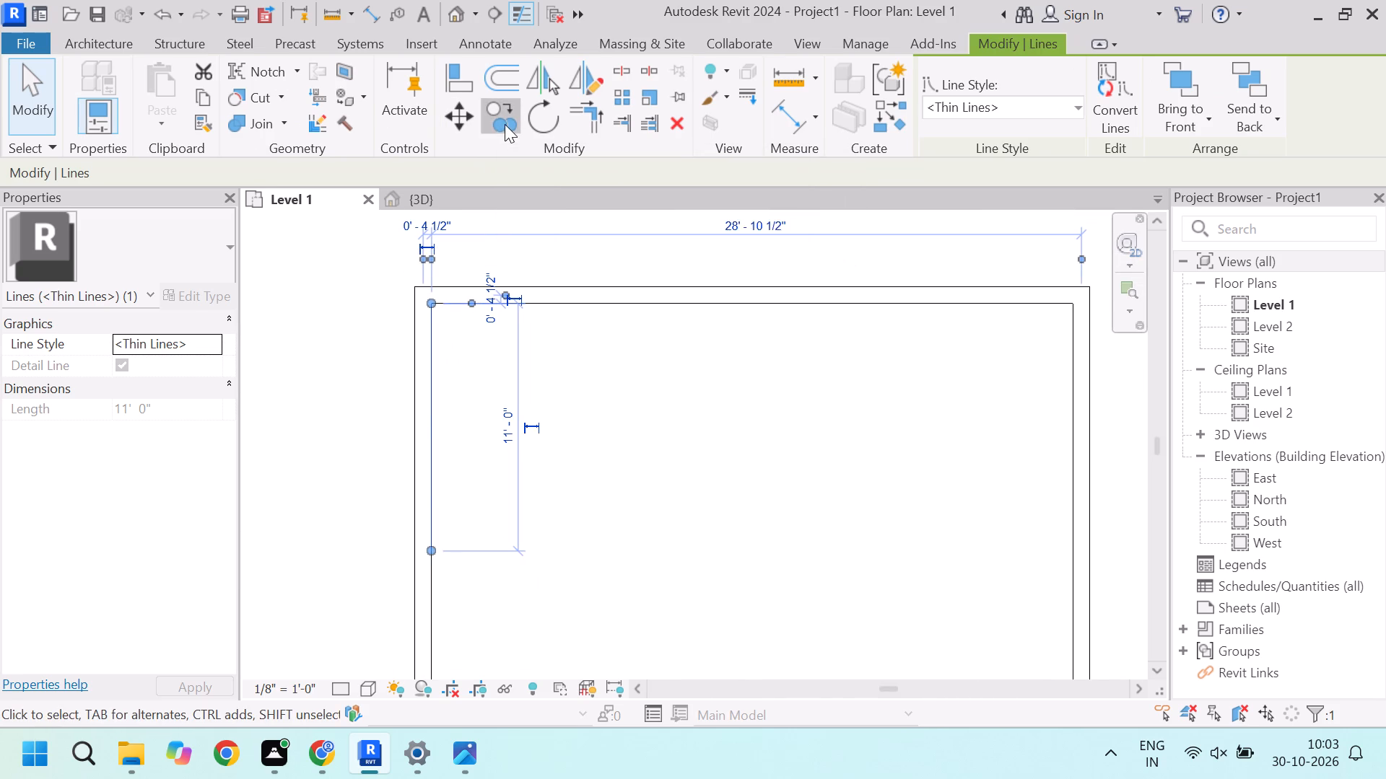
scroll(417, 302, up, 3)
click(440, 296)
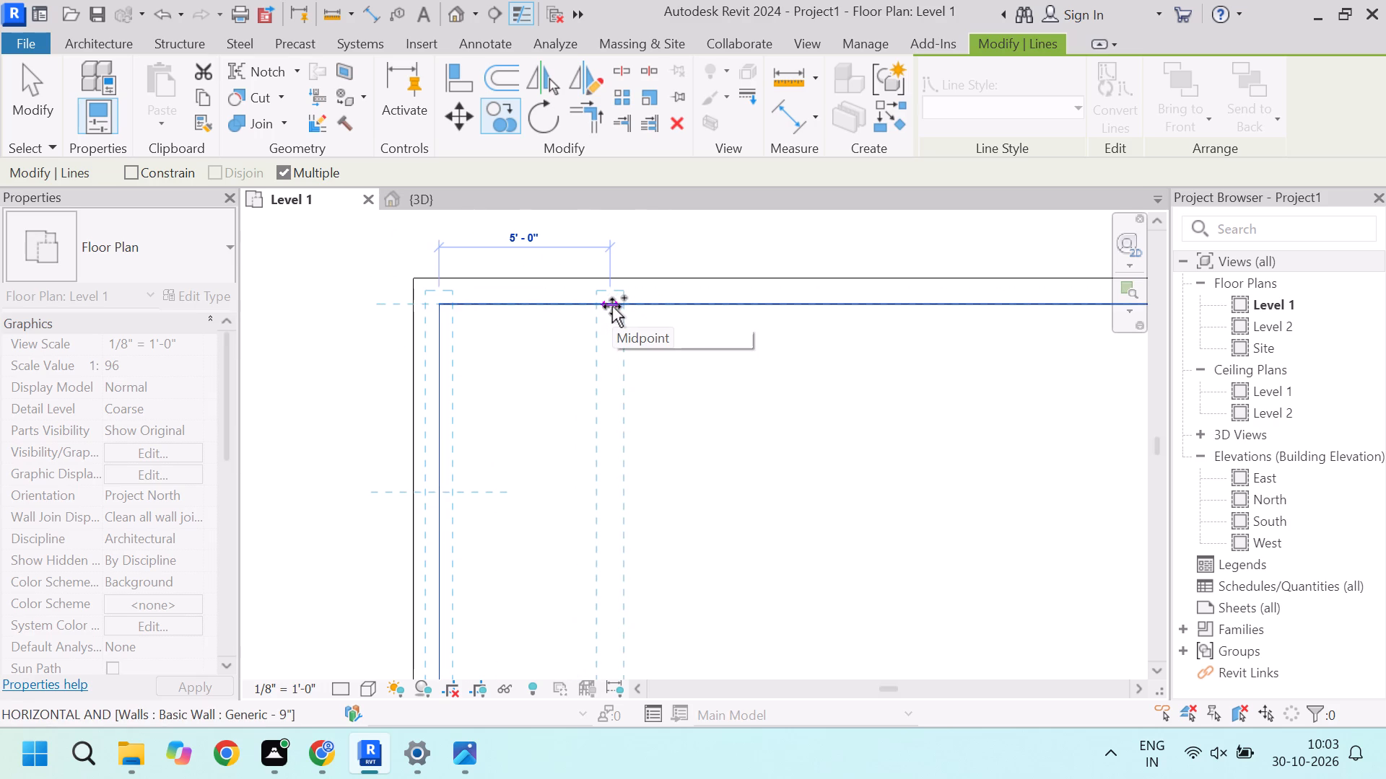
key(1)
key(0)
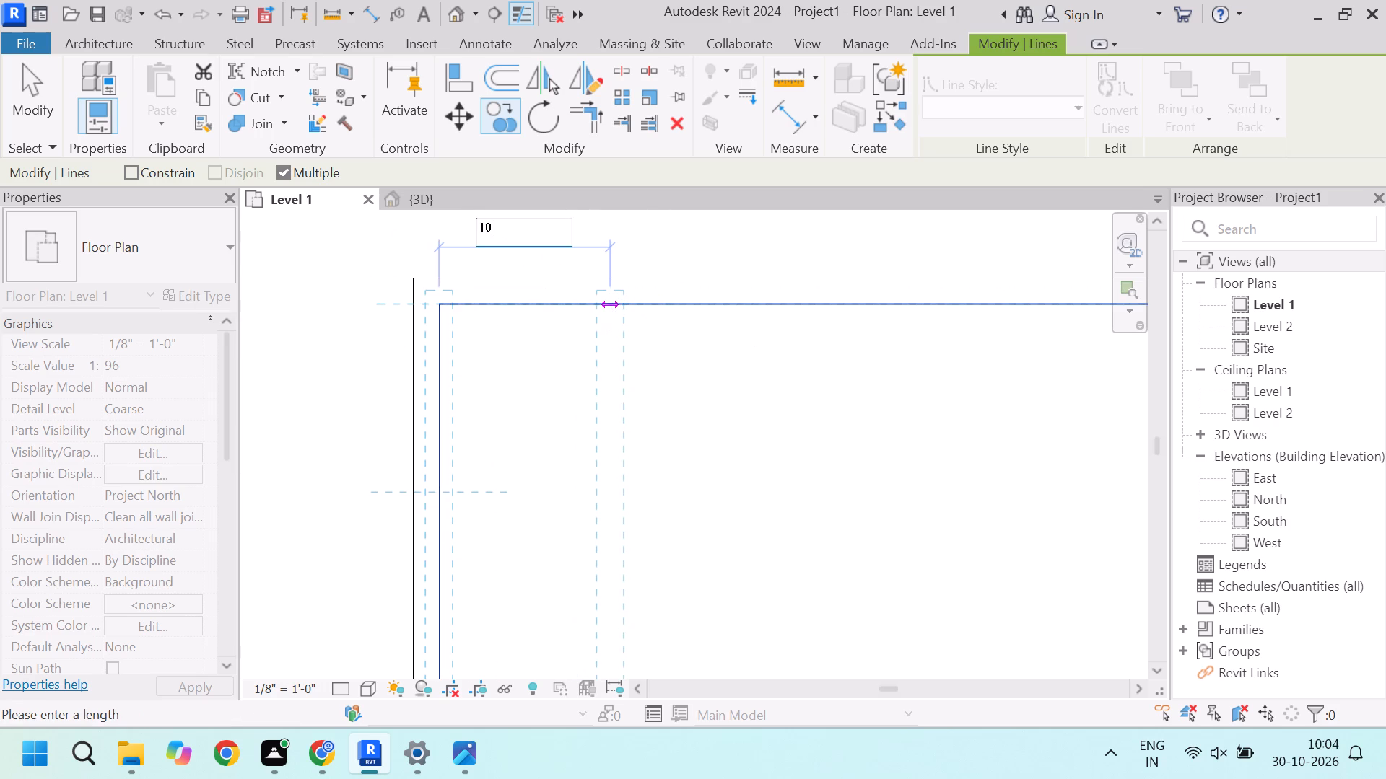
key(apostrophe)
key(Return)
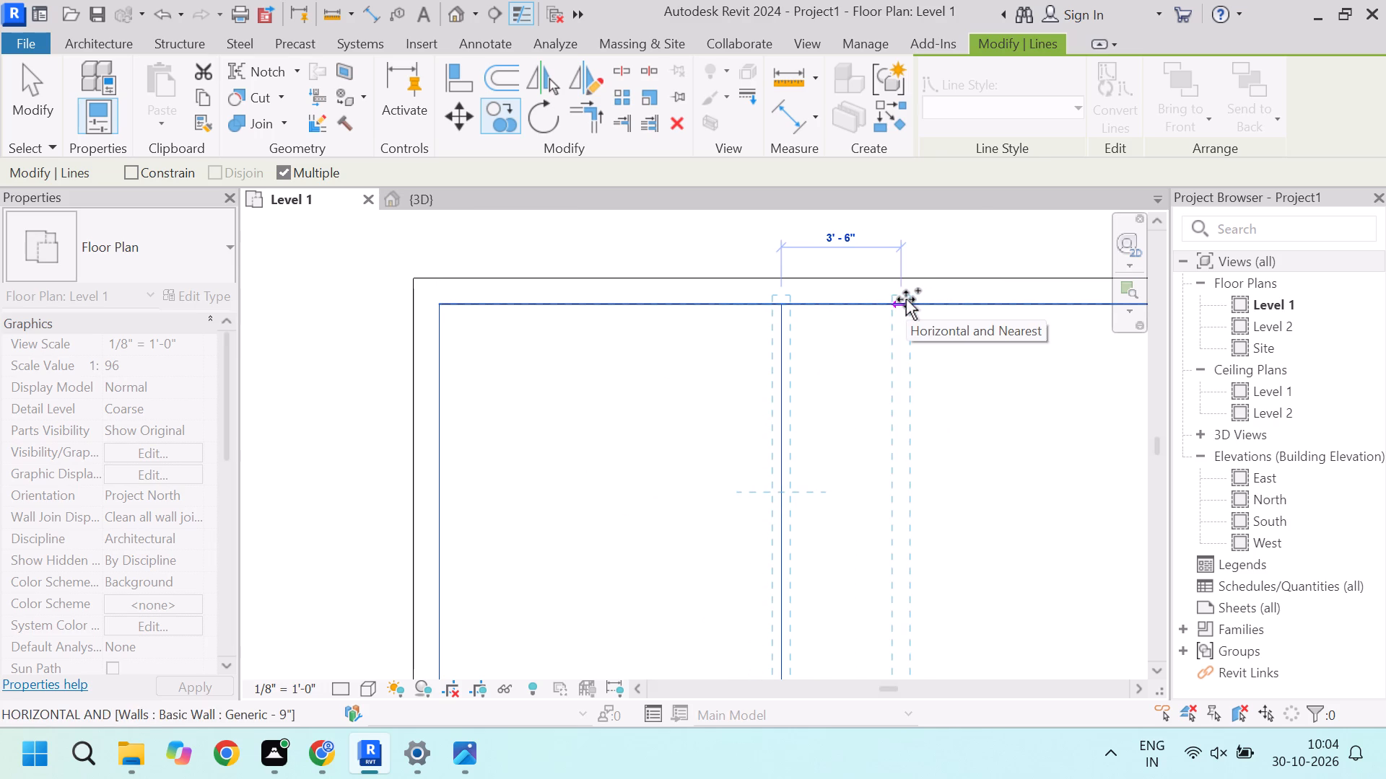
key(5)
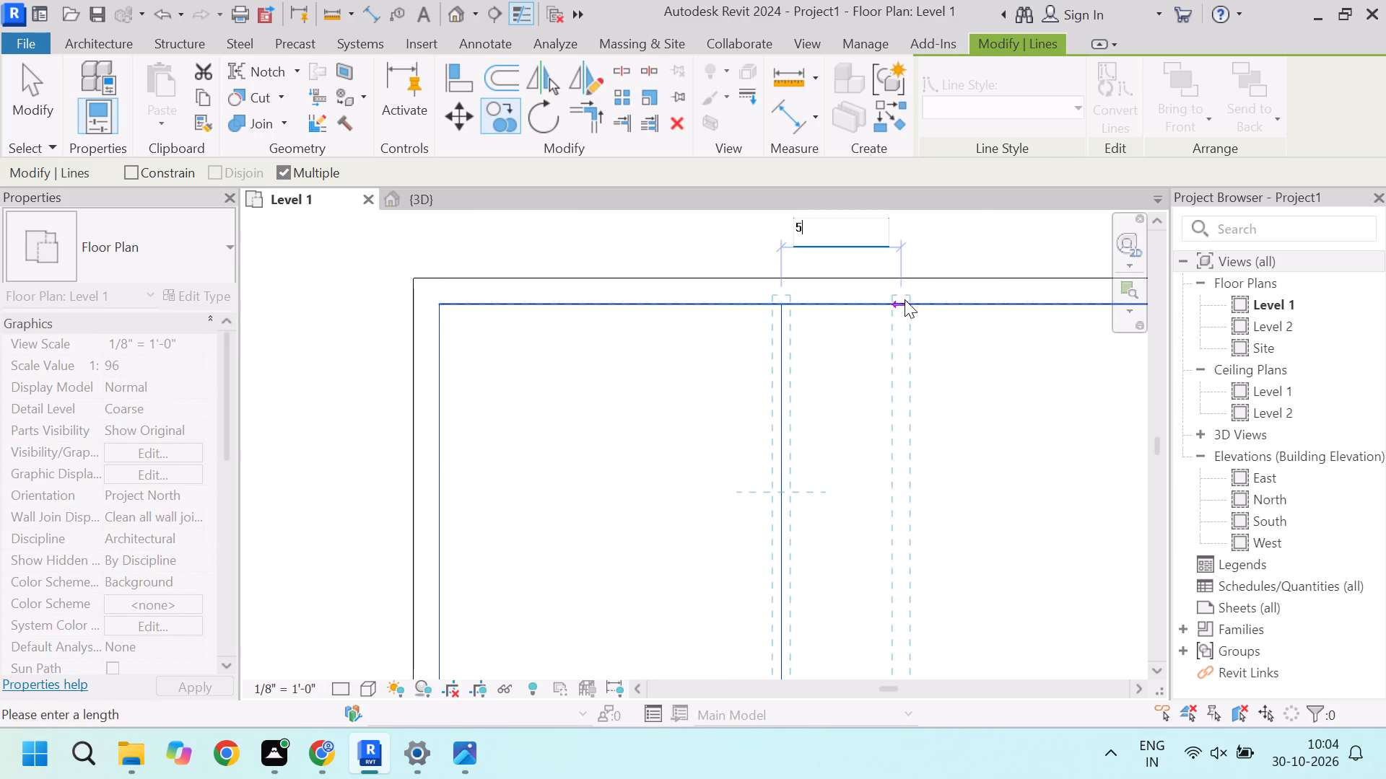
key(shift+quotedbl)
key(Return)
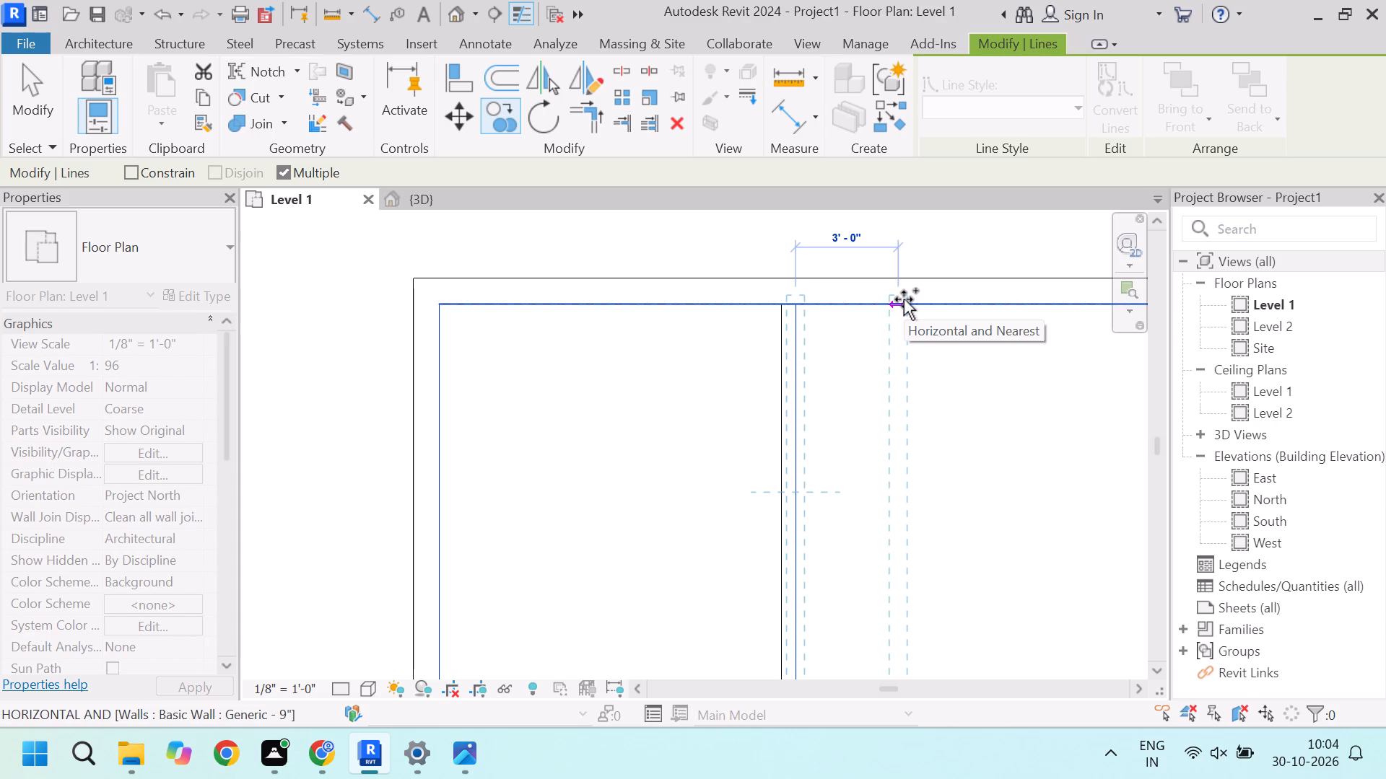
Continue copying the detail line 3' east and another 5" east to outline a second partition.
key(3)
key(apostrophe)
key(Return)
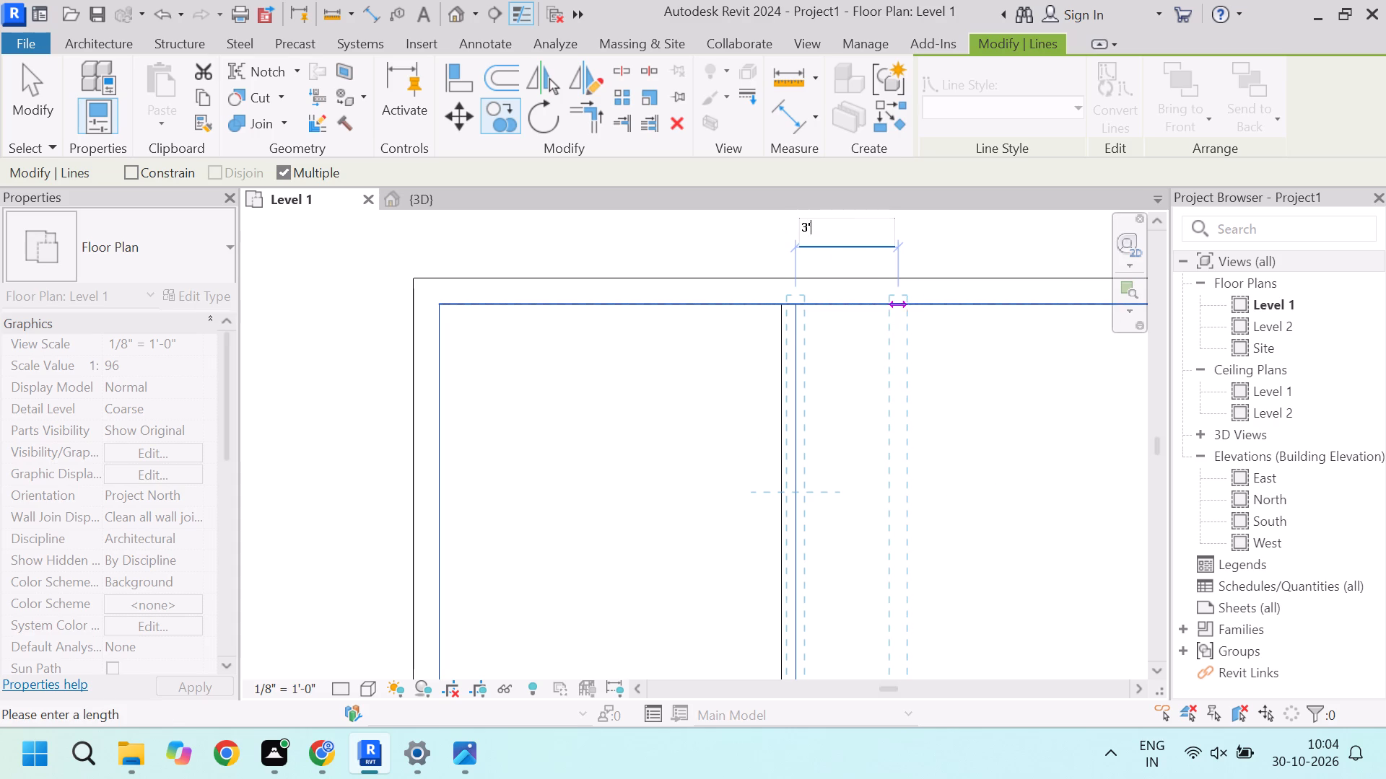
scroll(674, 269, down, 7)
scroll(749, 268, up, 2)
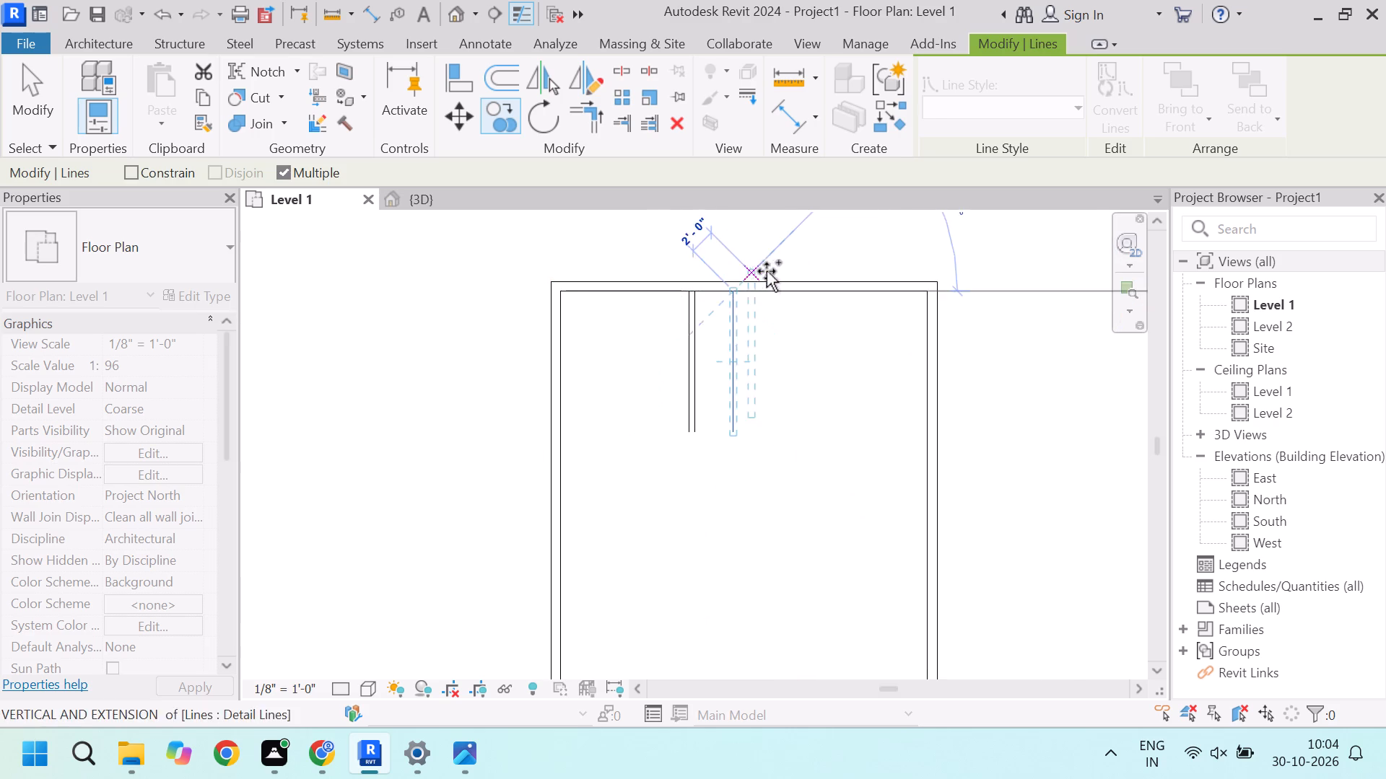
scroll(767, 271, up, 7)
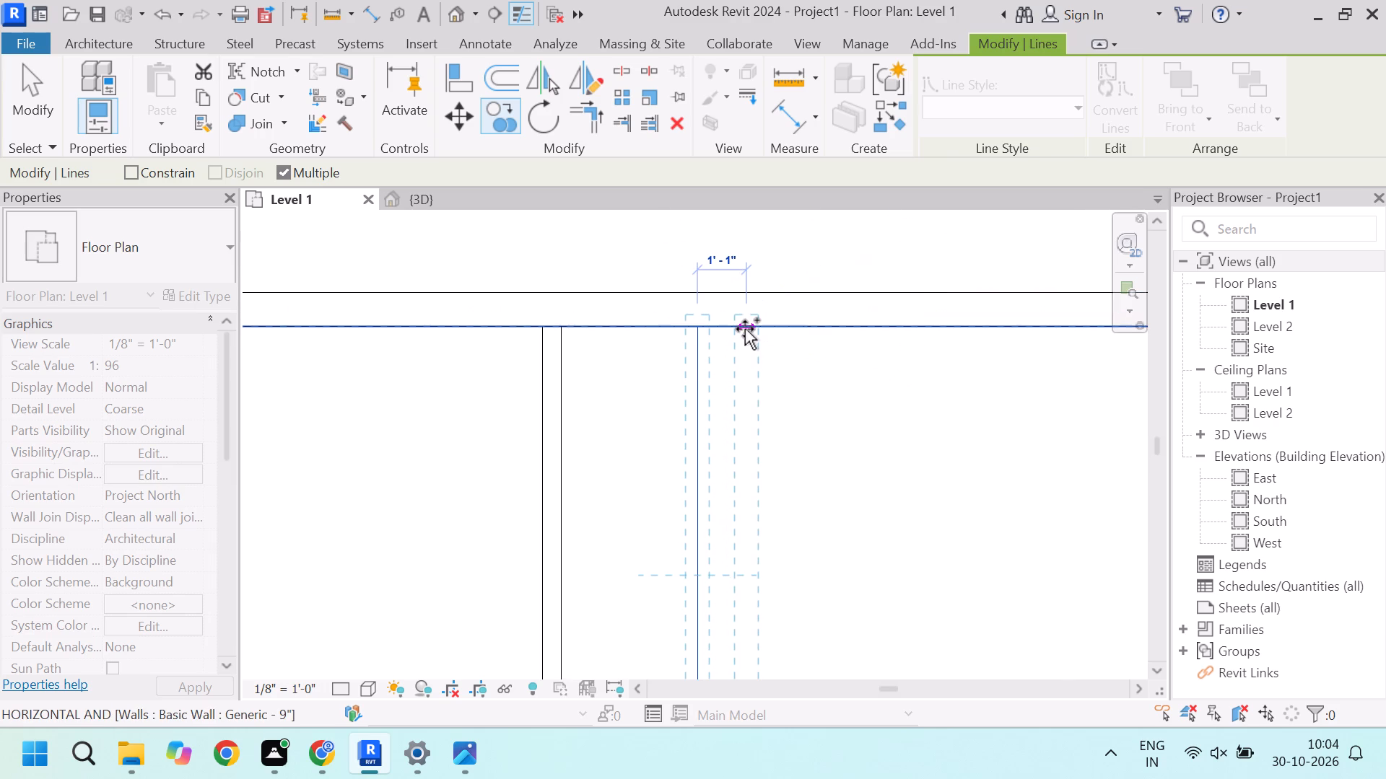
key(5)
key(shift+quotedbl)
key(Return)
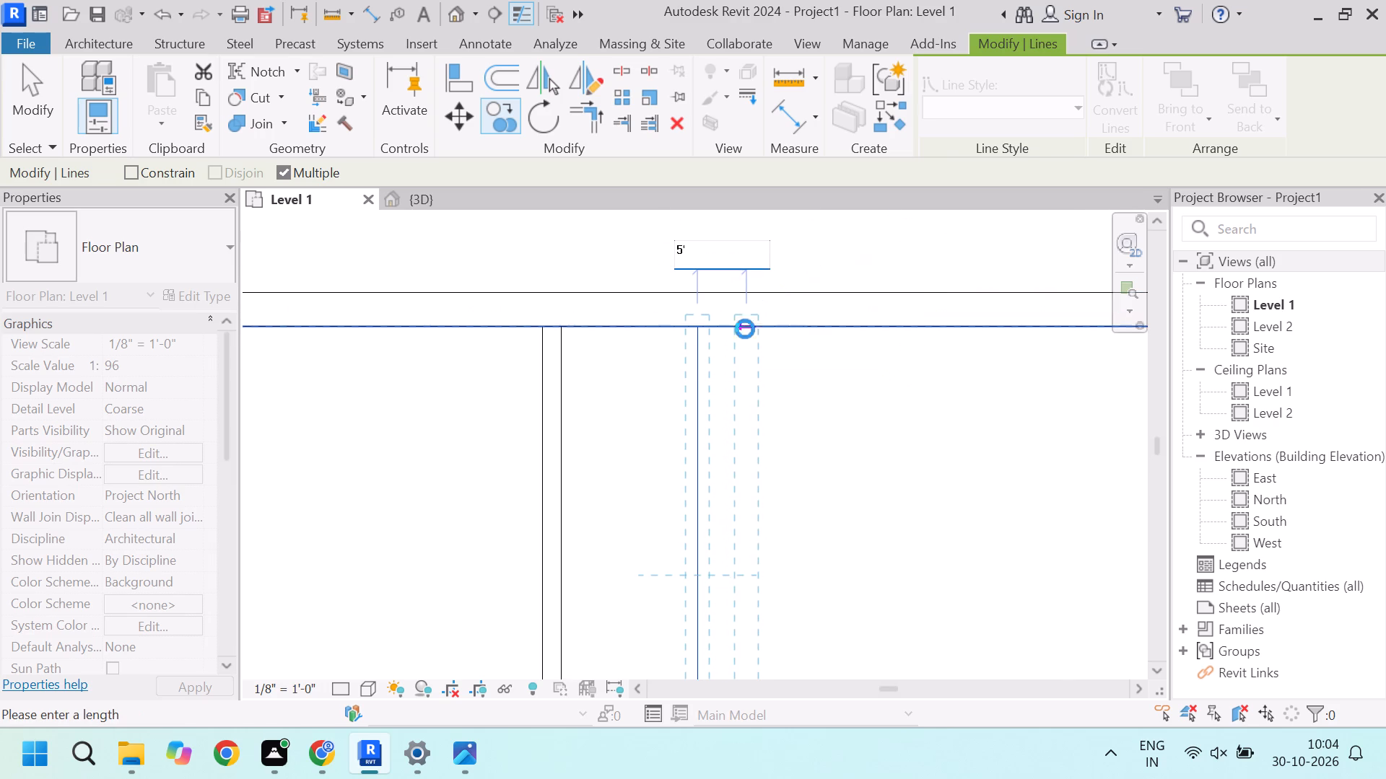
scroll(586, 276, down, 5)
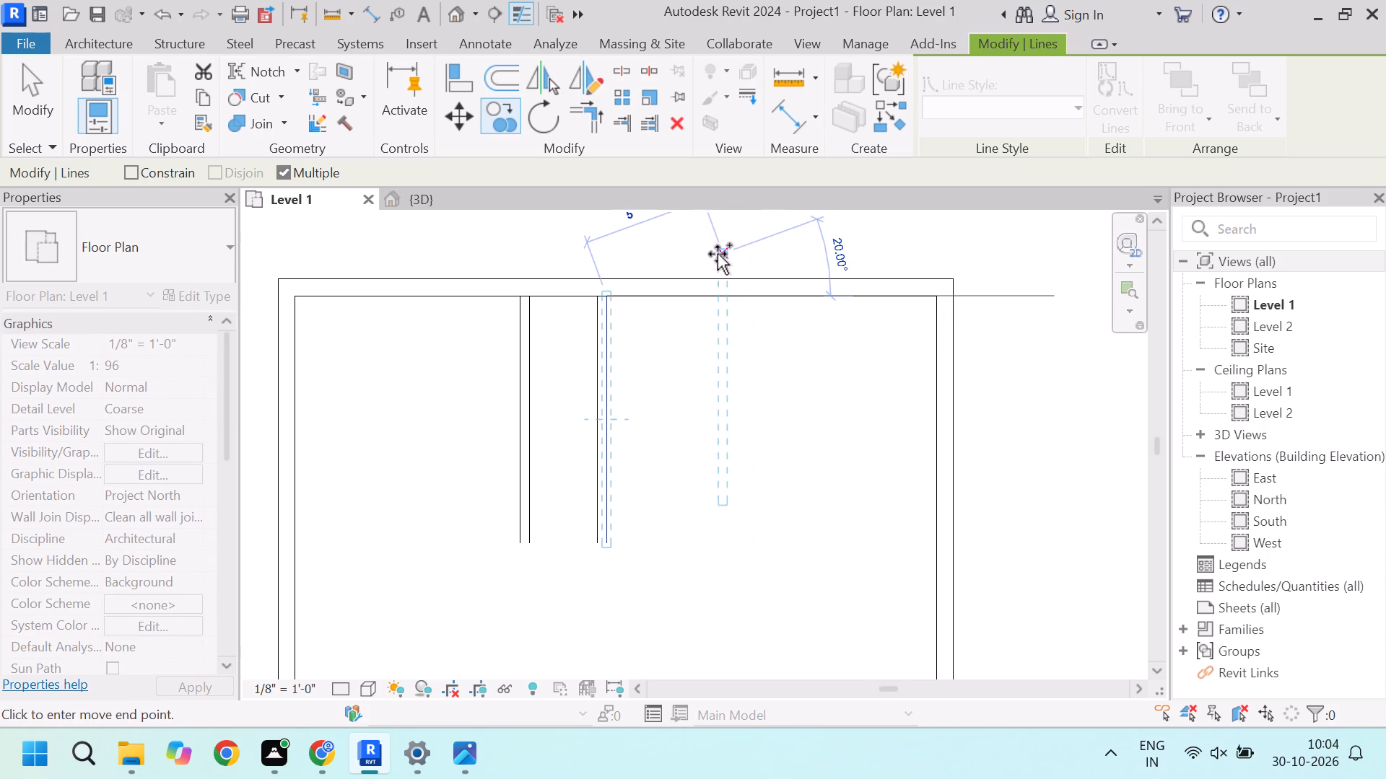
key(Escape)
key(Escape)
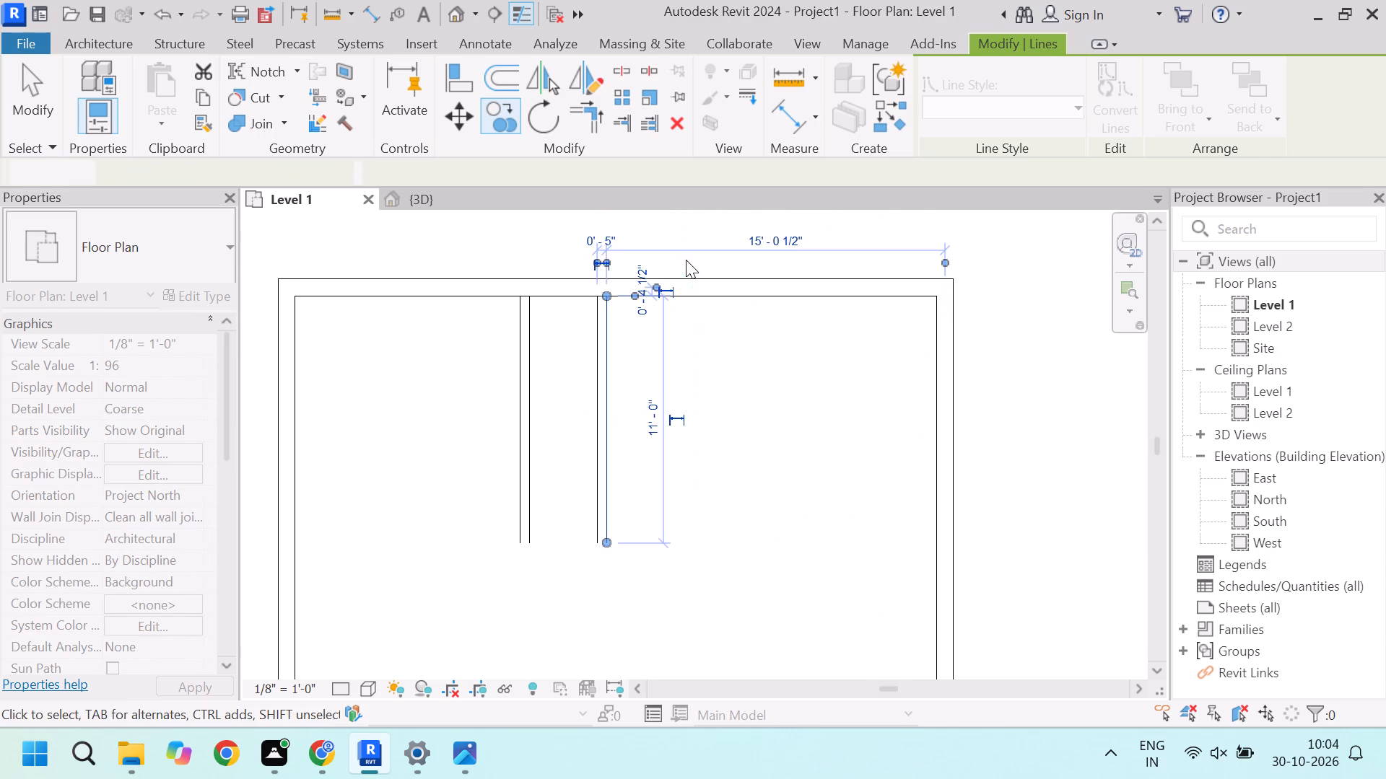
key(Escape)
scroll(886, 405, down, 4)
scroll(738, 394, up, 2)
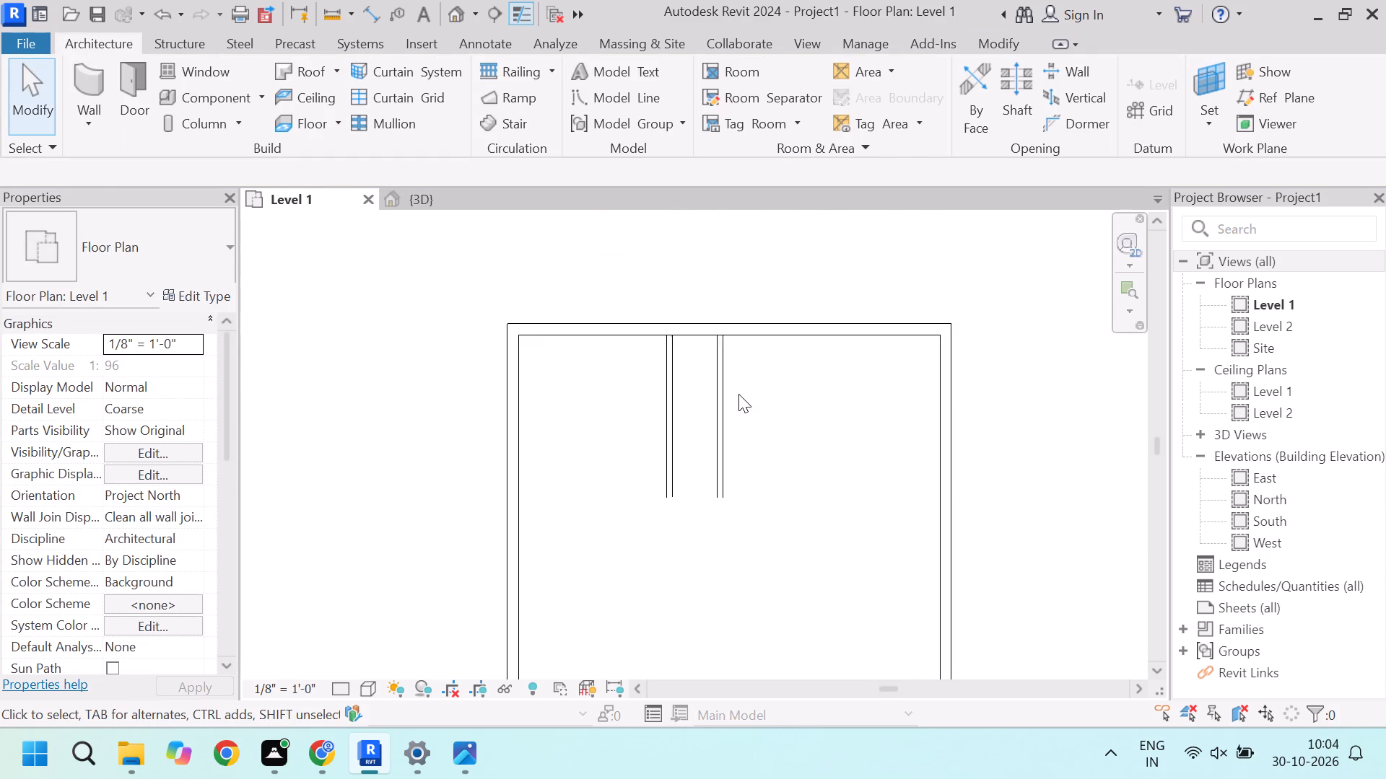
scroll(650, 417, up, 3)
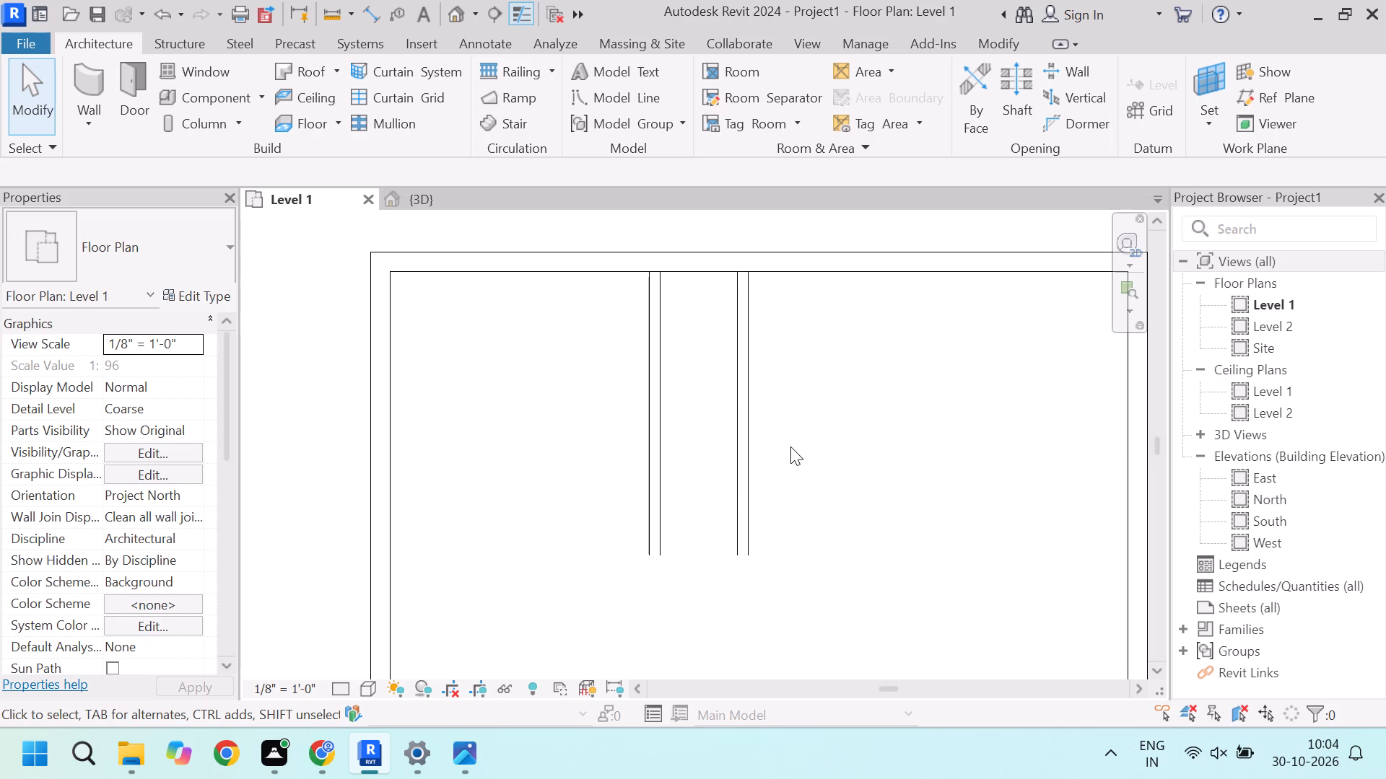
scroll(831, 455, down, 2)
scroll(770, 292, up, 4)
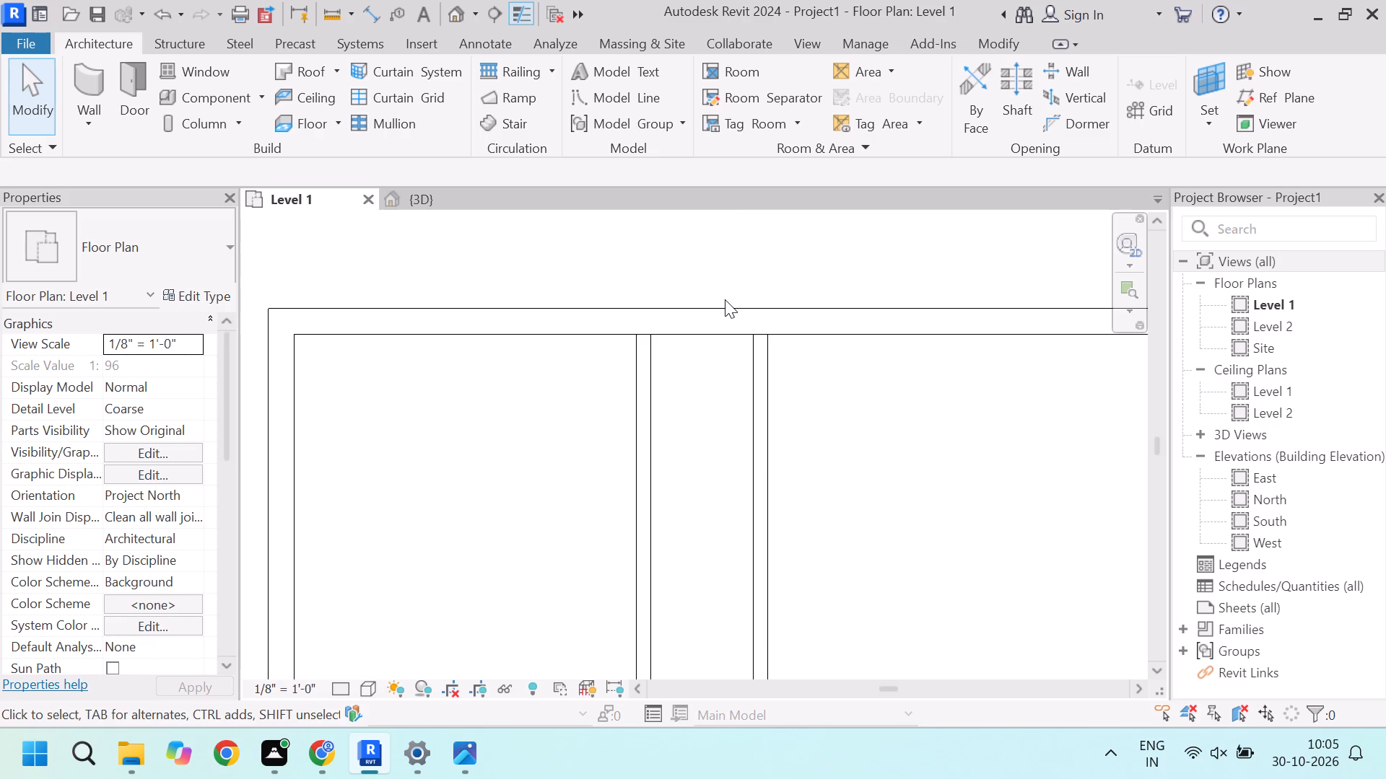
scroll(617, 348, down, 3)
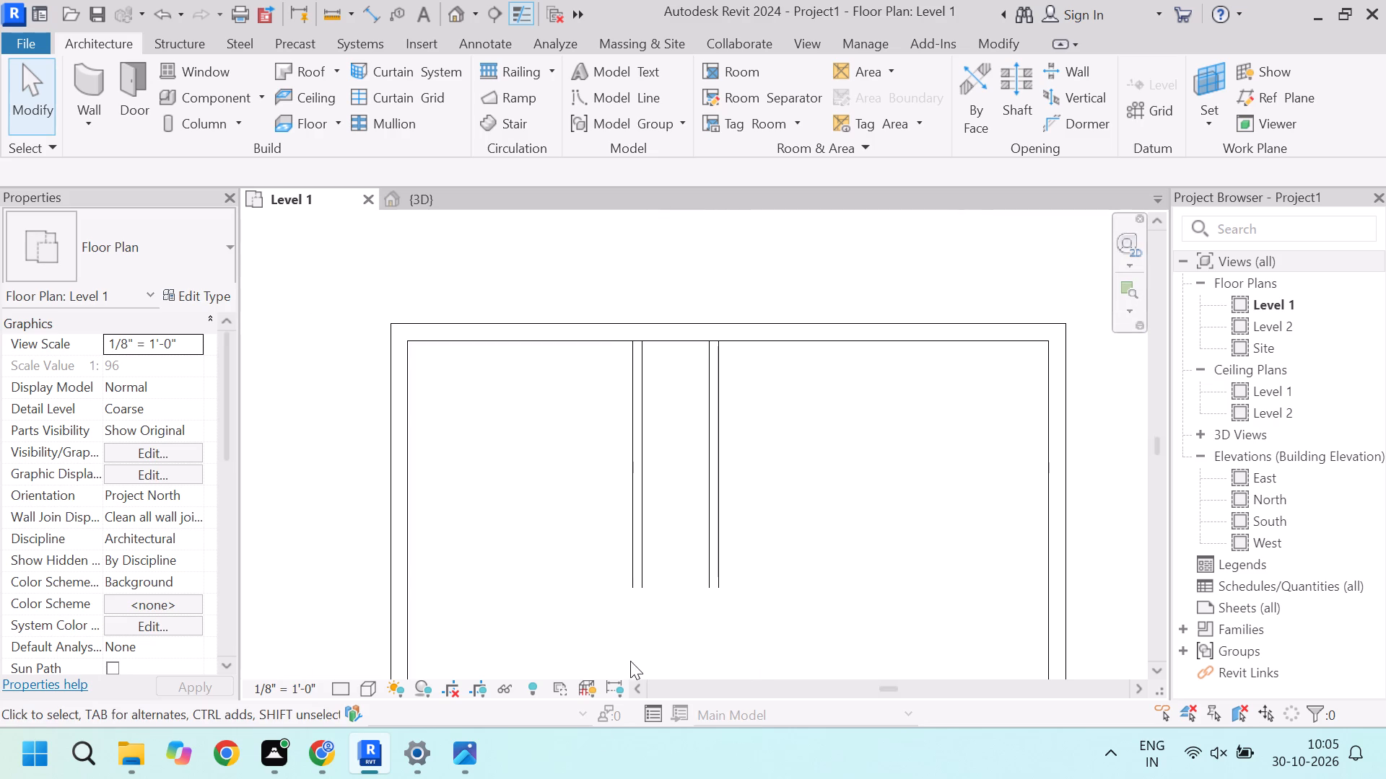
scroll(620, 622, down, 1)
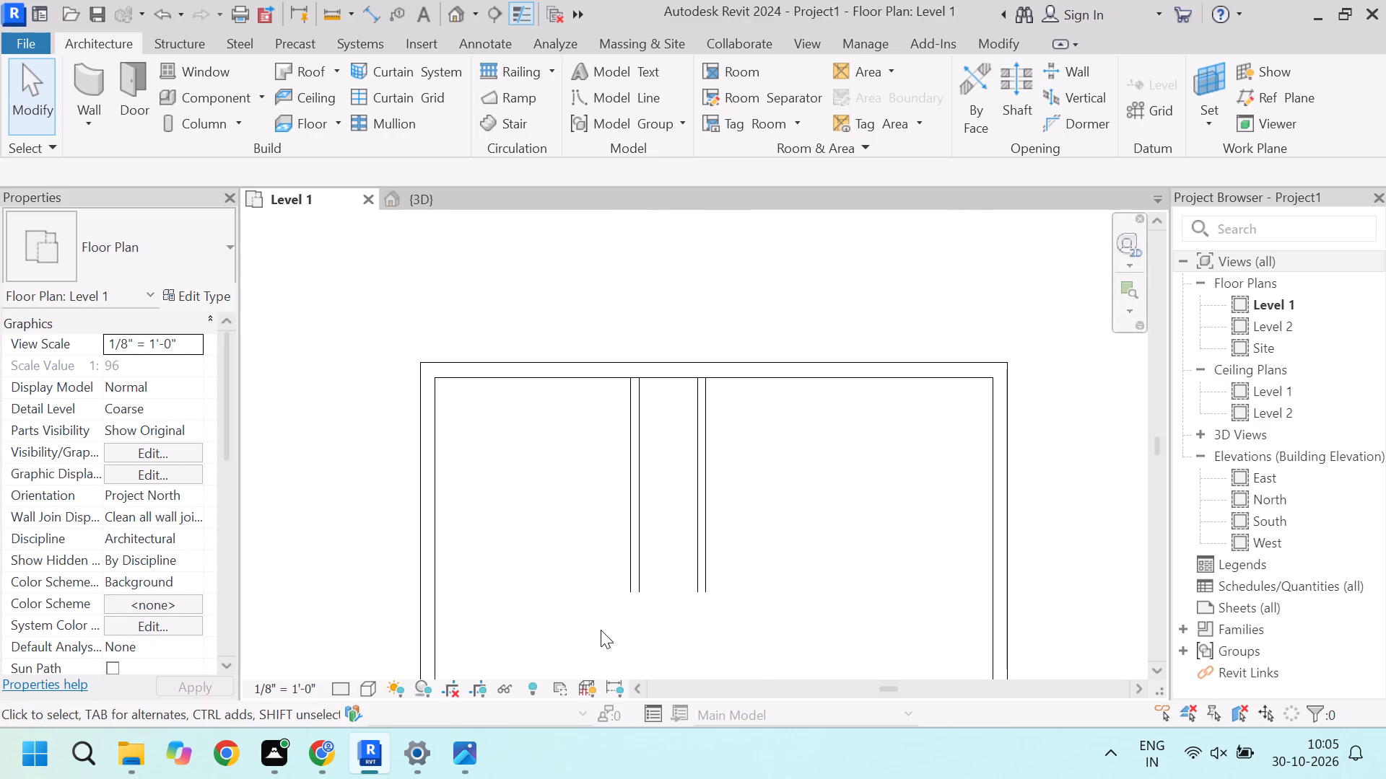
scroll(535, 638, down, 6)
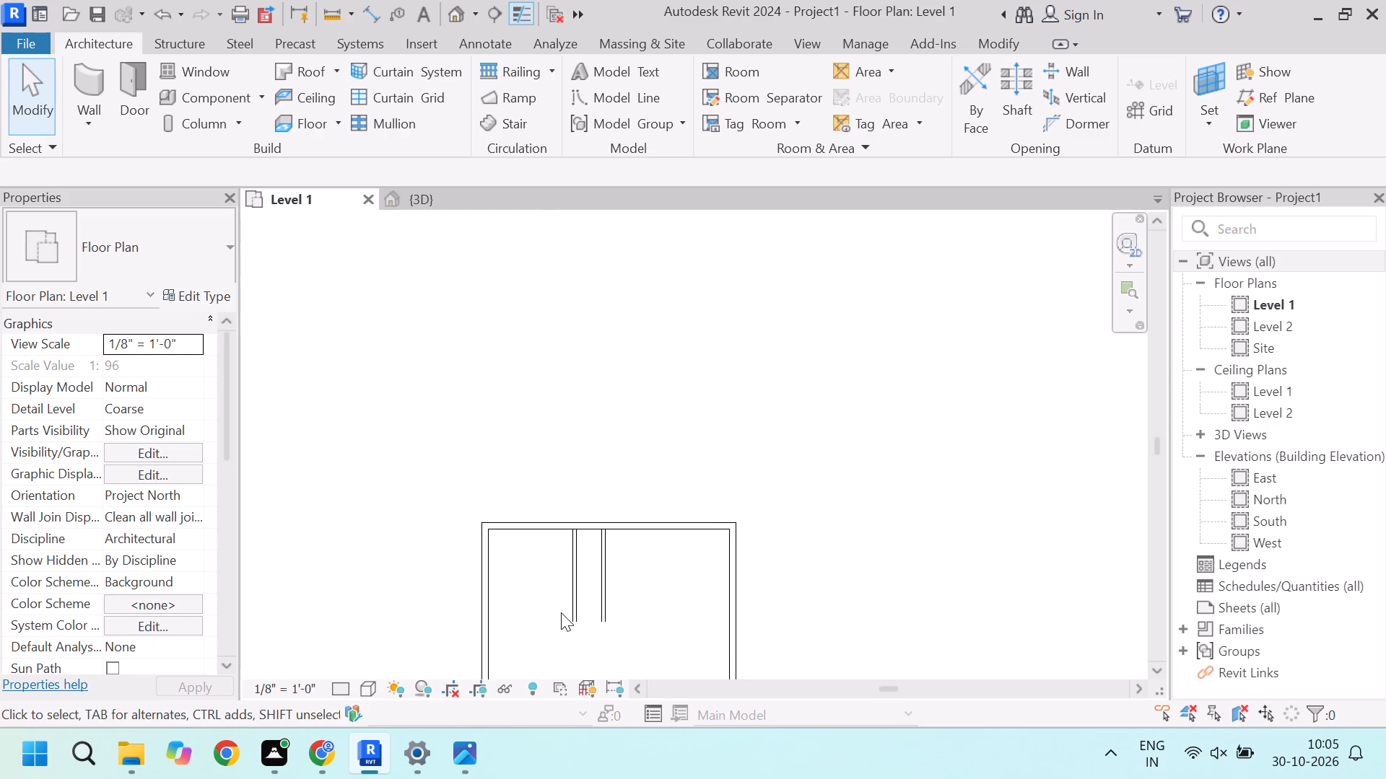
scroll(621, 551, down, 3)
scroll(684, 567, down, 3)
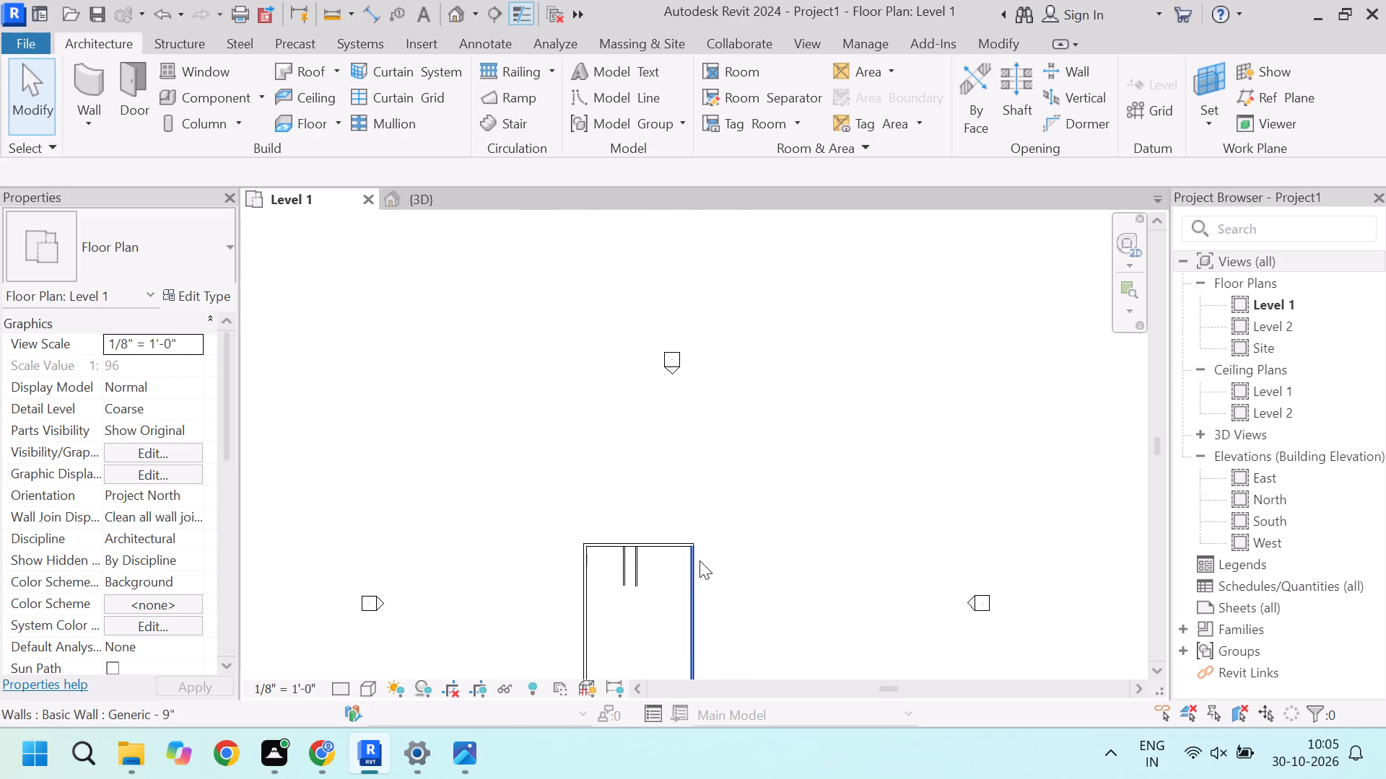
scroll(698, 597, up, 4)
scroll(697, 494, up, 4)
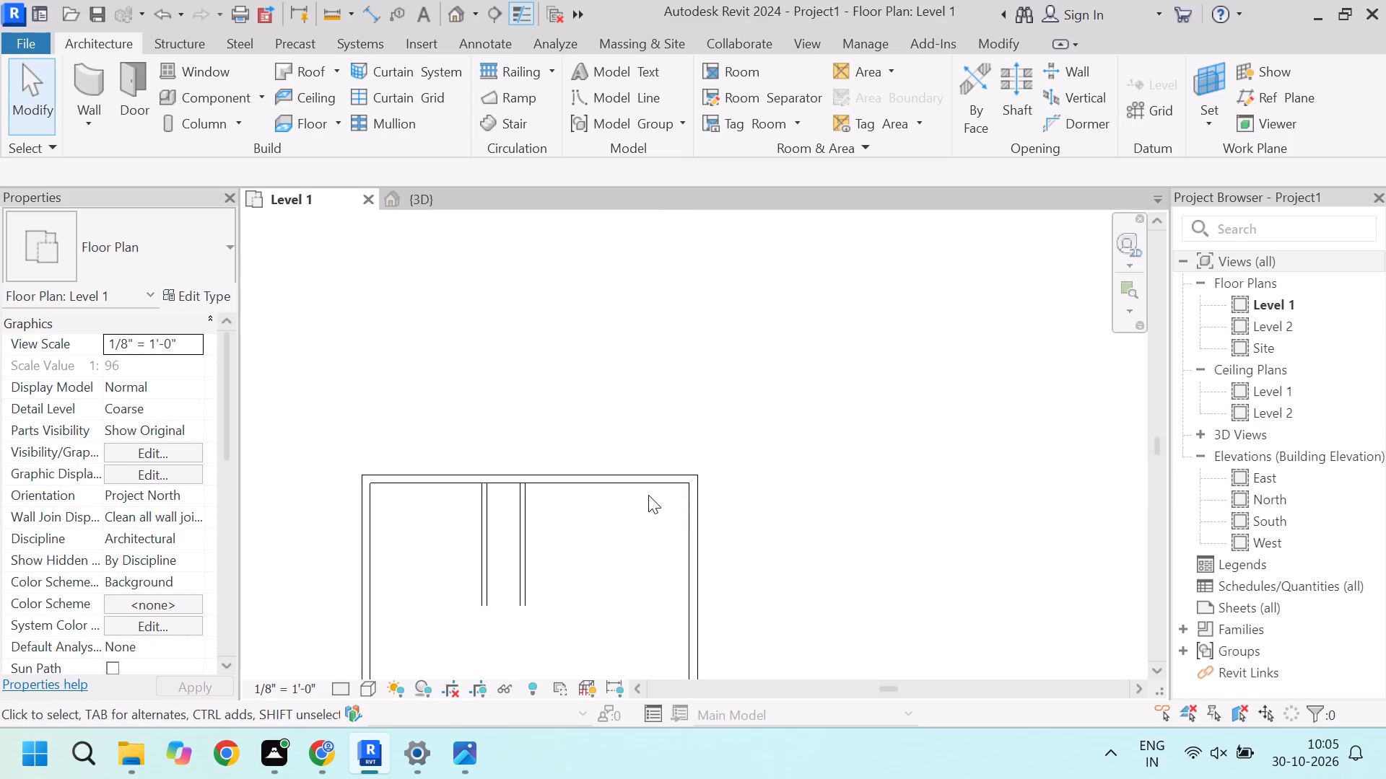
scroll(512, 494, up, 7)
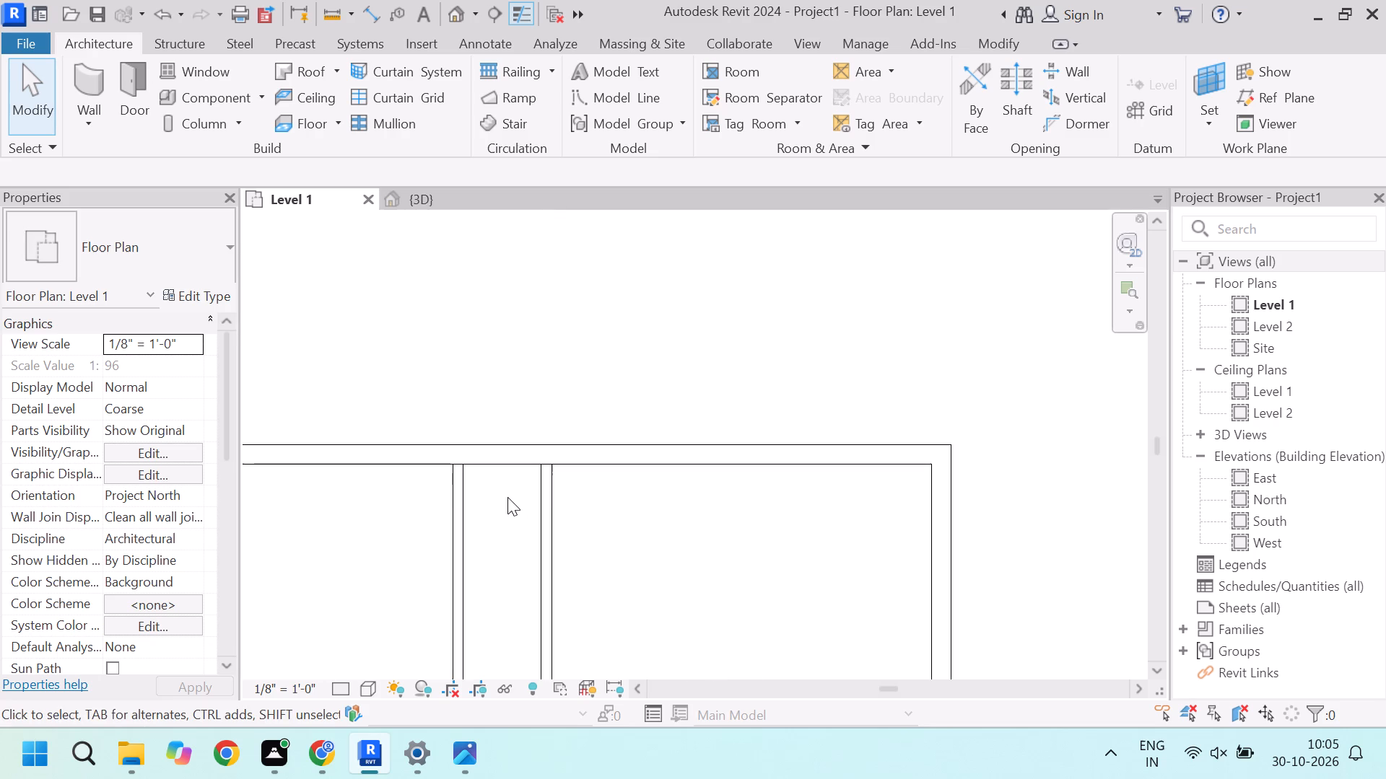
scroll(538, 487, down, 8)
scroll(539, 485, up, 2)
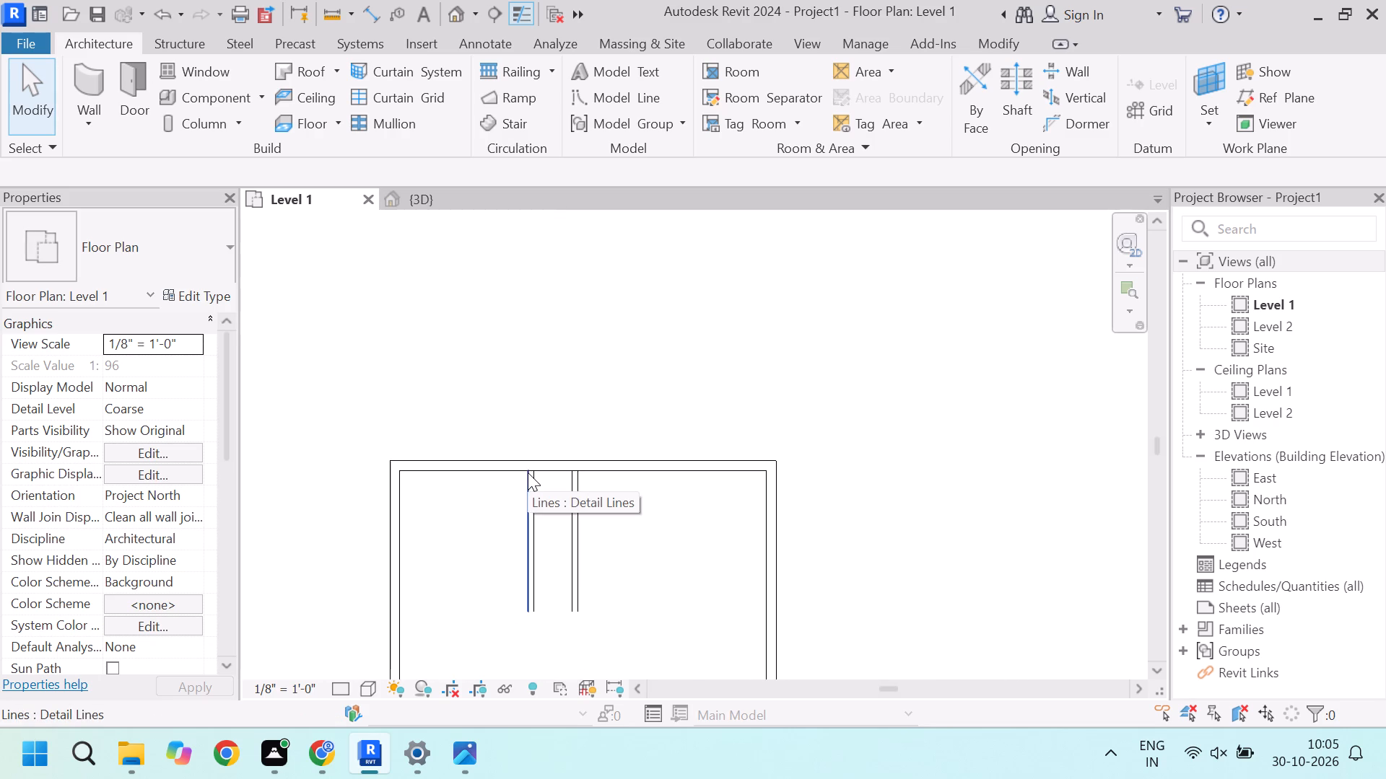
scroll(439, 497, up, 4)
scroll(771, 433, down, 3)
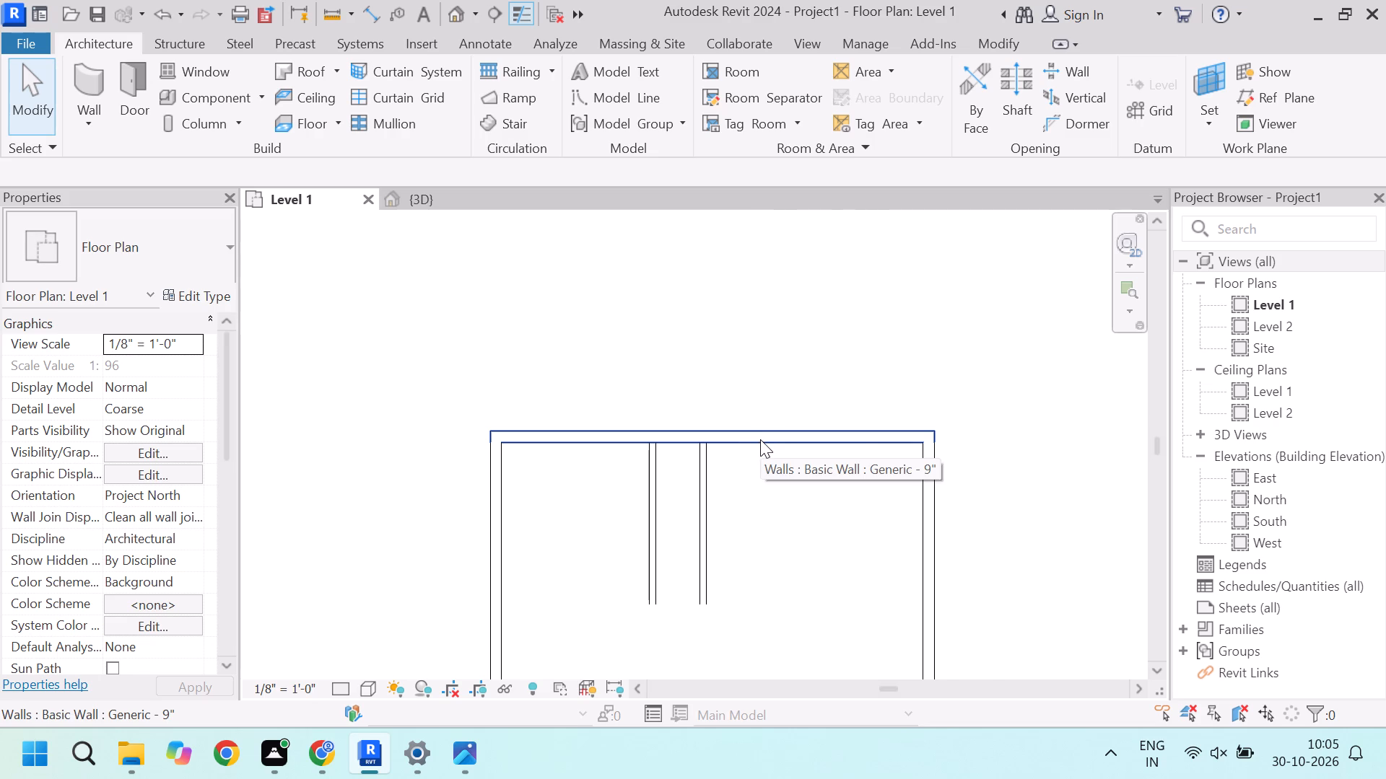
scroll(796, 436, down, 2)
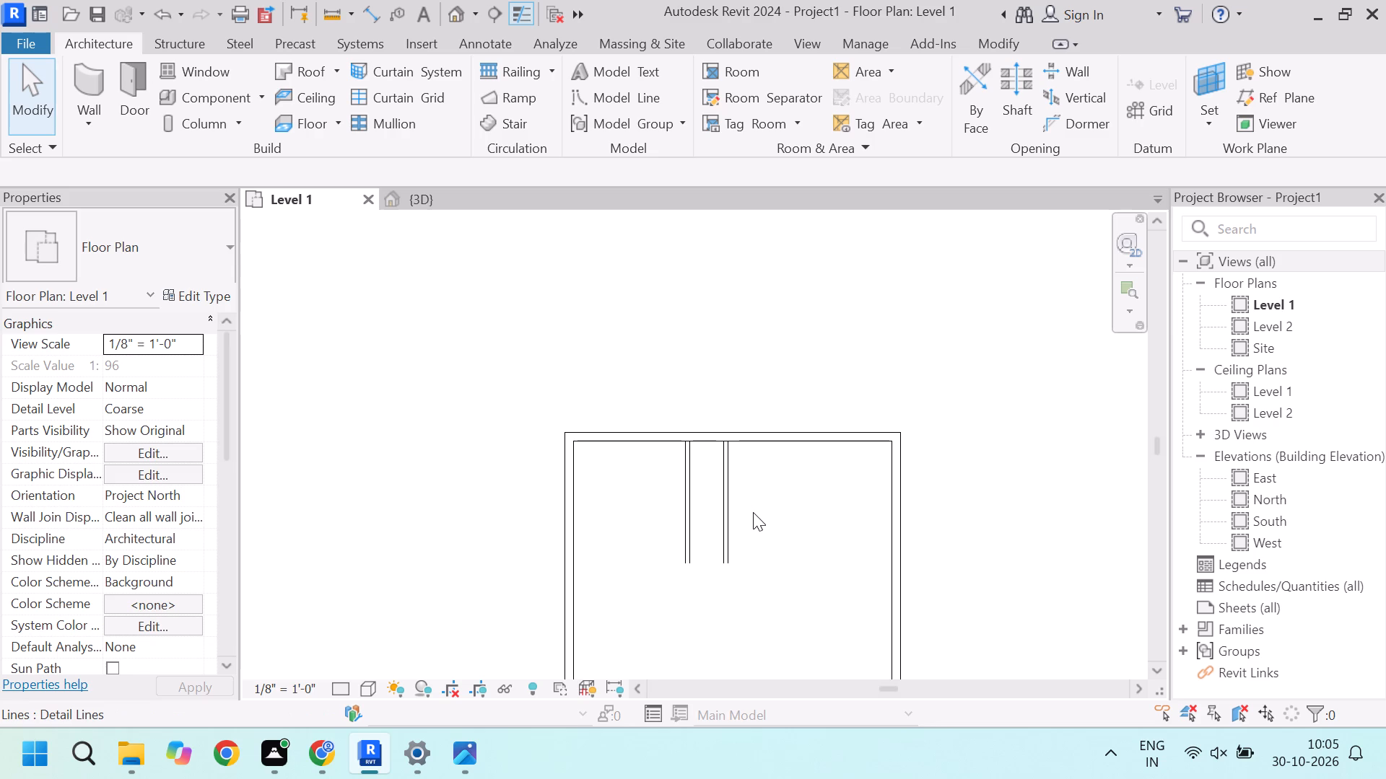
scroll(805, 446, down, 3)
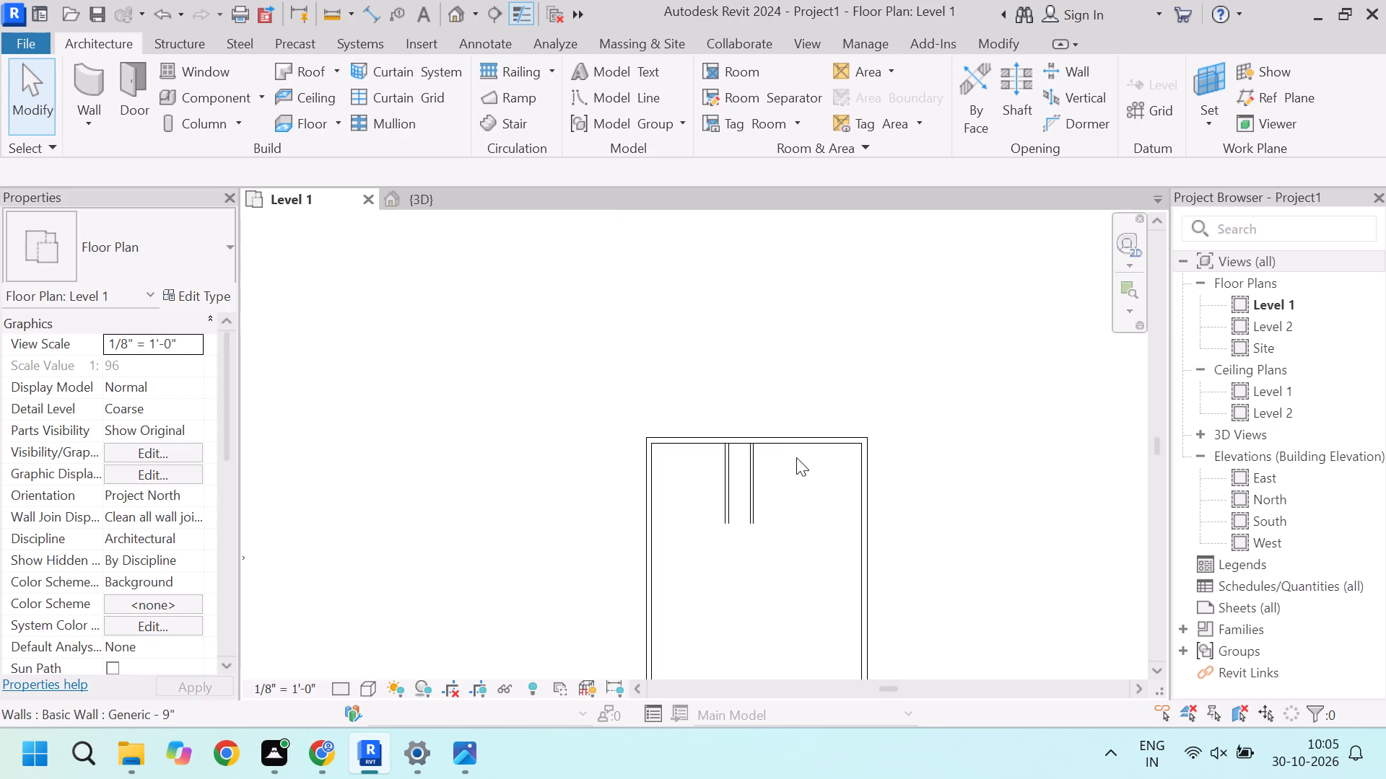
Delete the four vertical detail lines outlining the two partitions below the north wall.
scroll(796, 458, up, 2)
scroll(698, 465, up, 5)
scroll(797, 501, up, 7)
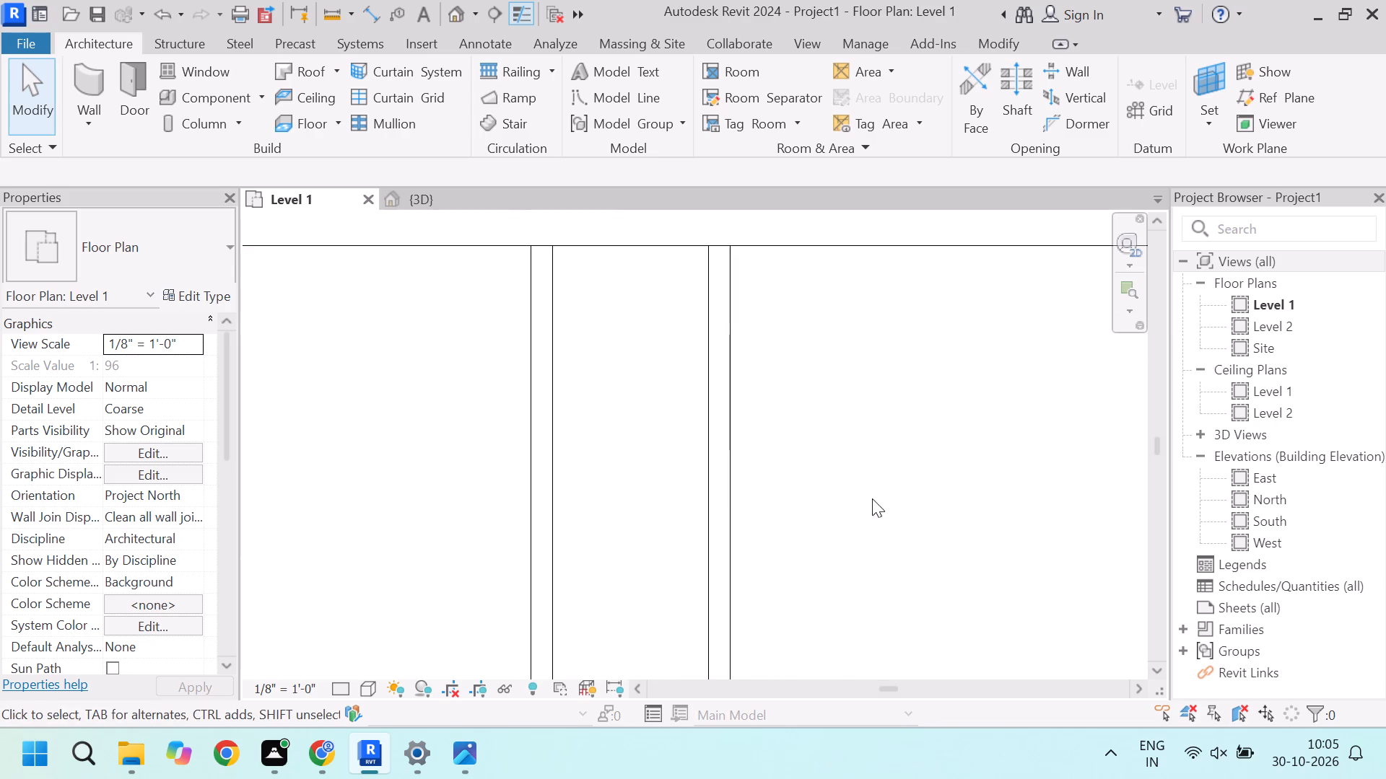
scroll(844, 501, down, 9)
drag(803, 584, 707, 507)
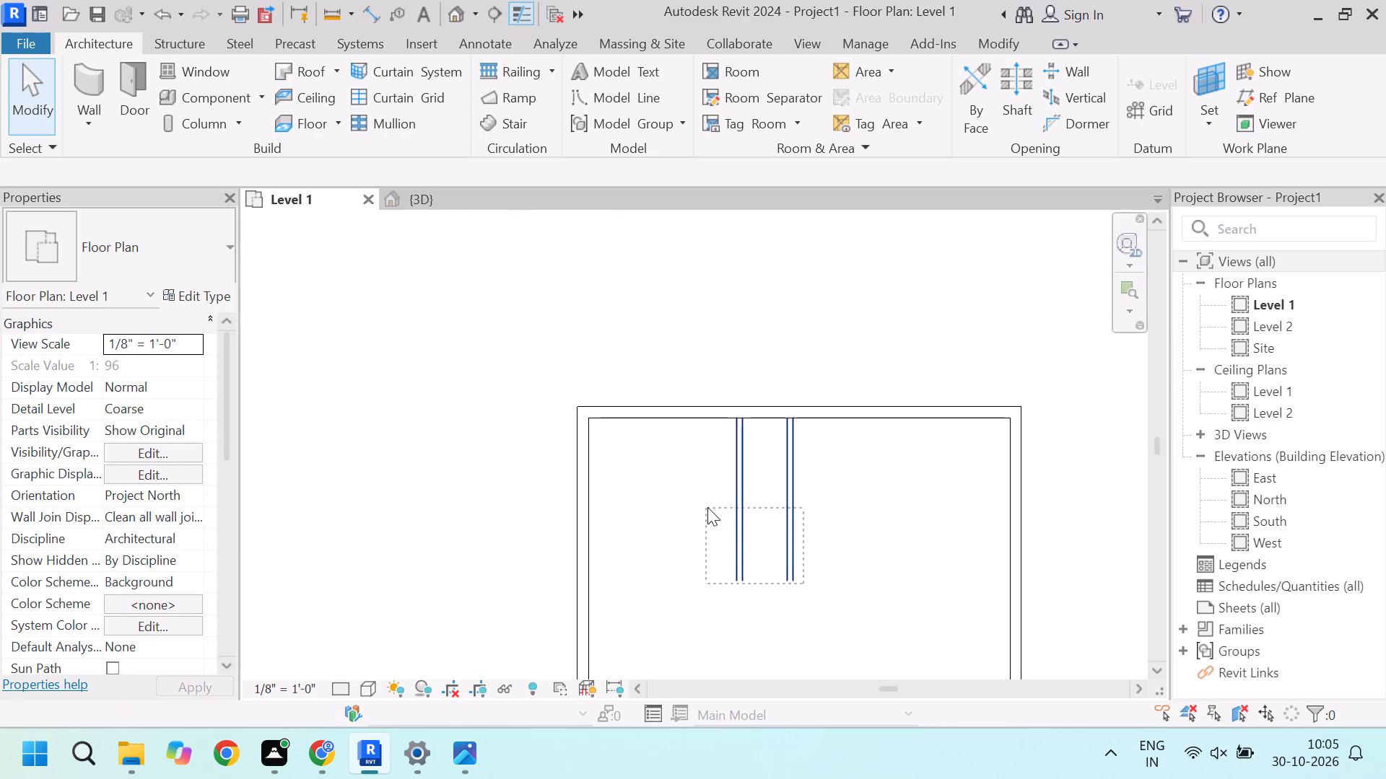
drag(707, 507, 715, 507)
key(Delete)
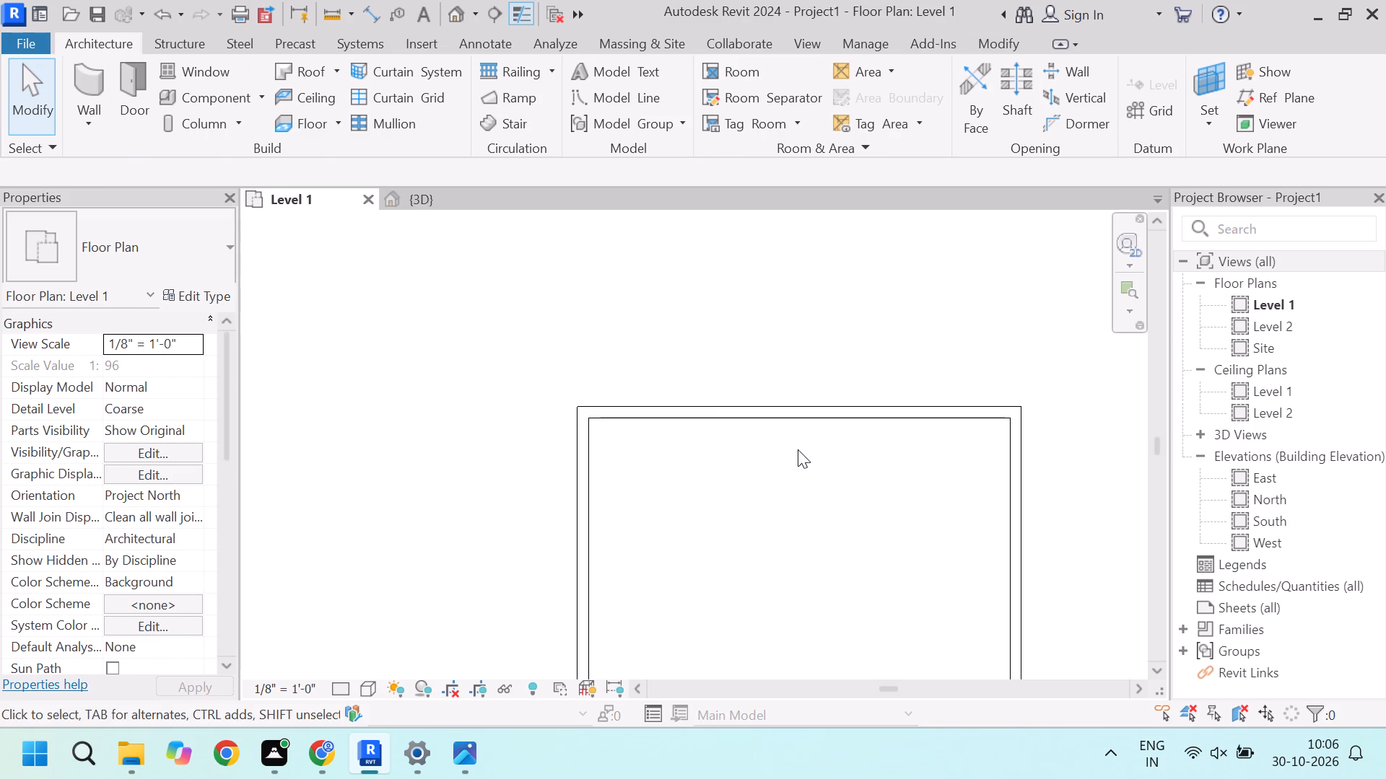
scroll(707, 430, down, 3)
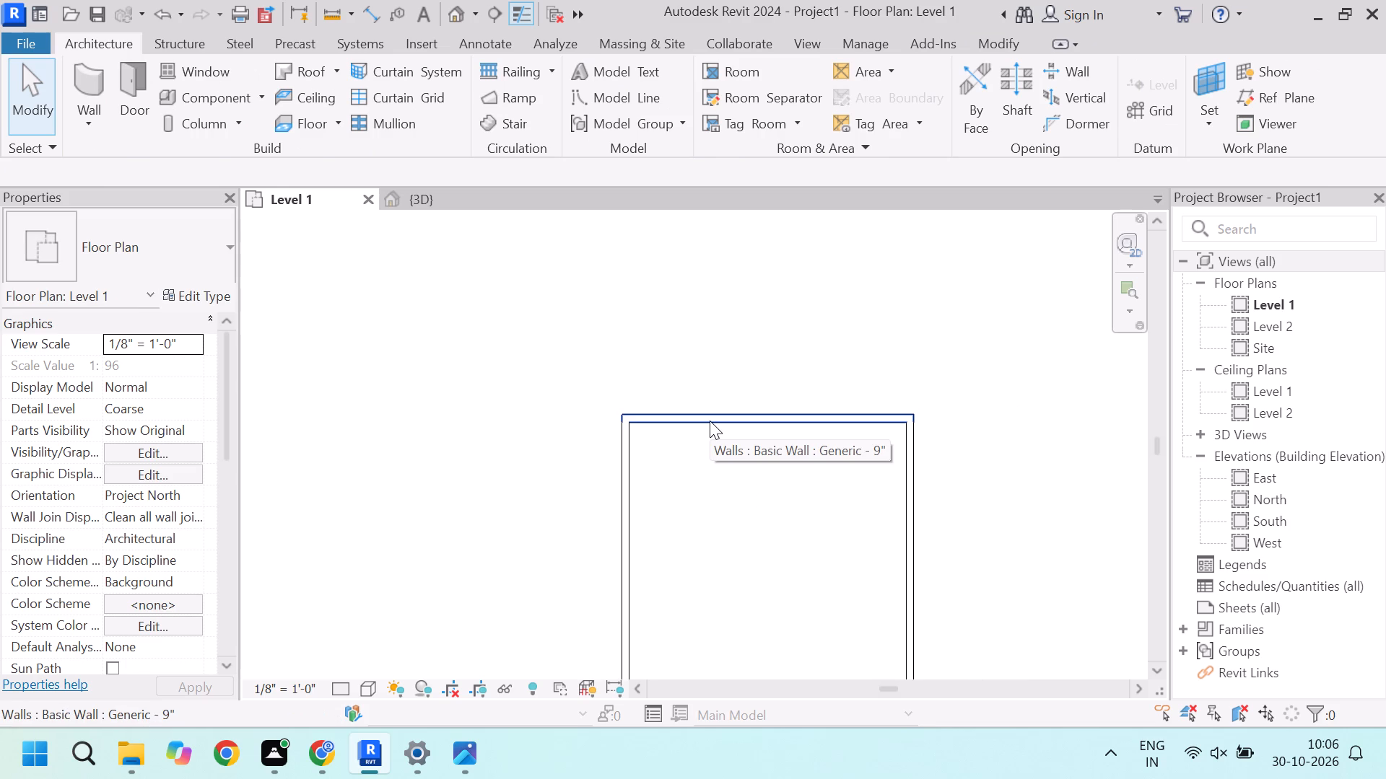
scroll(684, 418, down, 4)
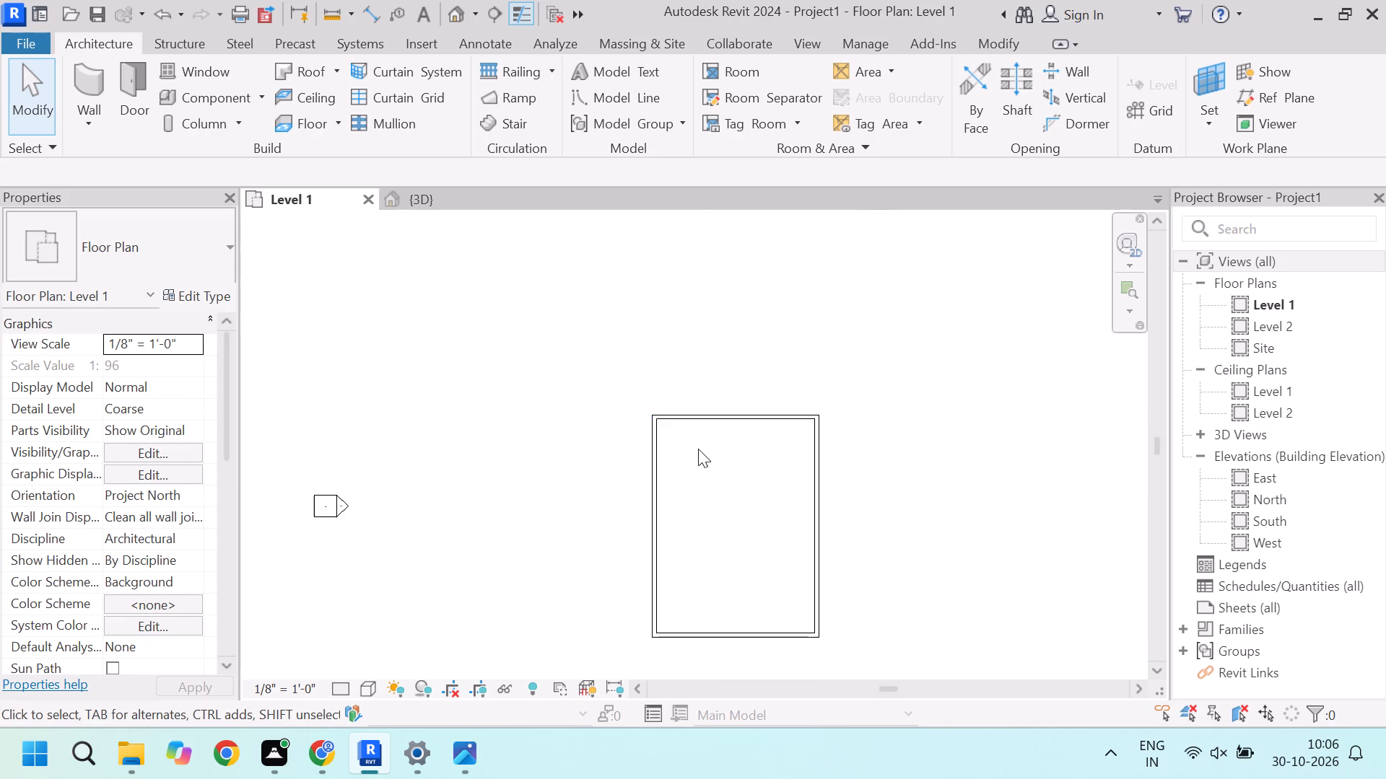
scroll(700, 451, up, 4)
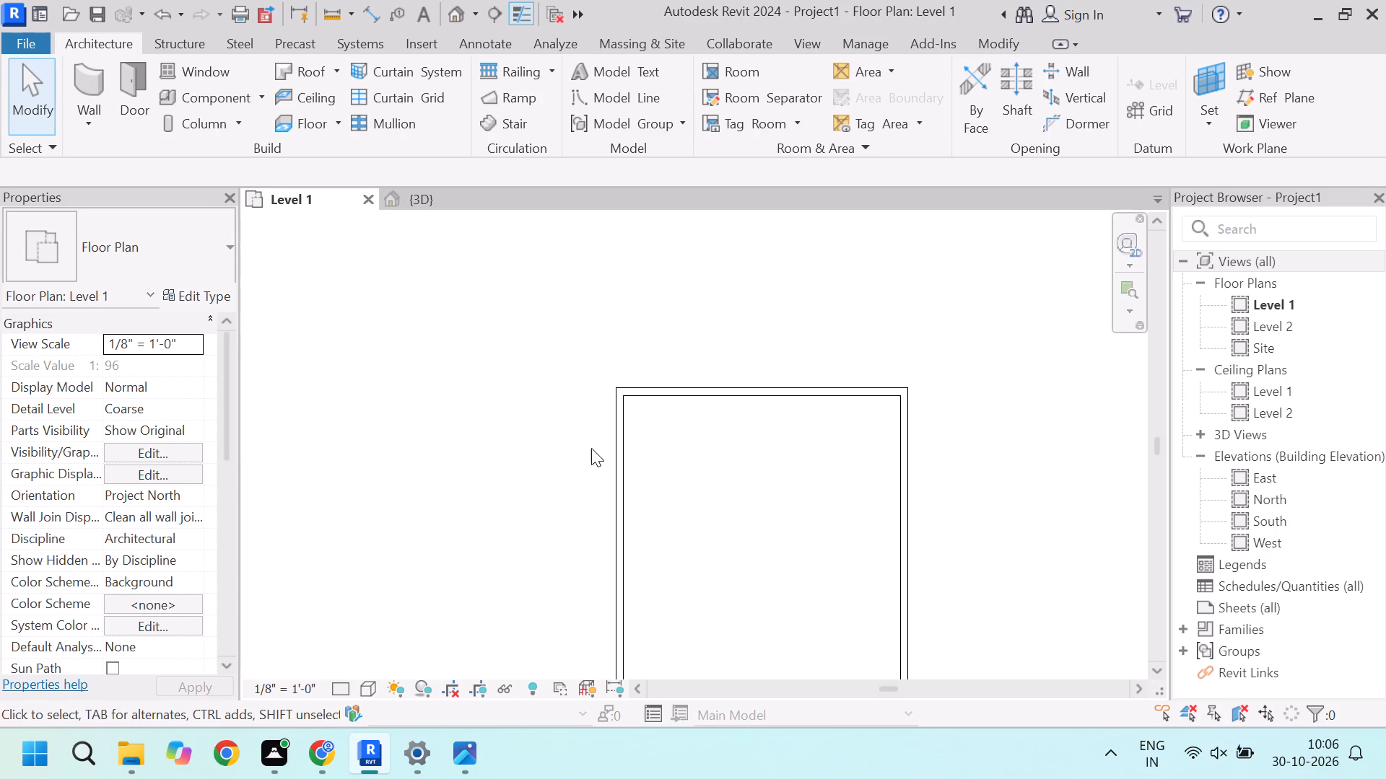
Copy the 11' detail line on the west wall's inner face 1' to the west.
scroll(625, 415, up, 3)
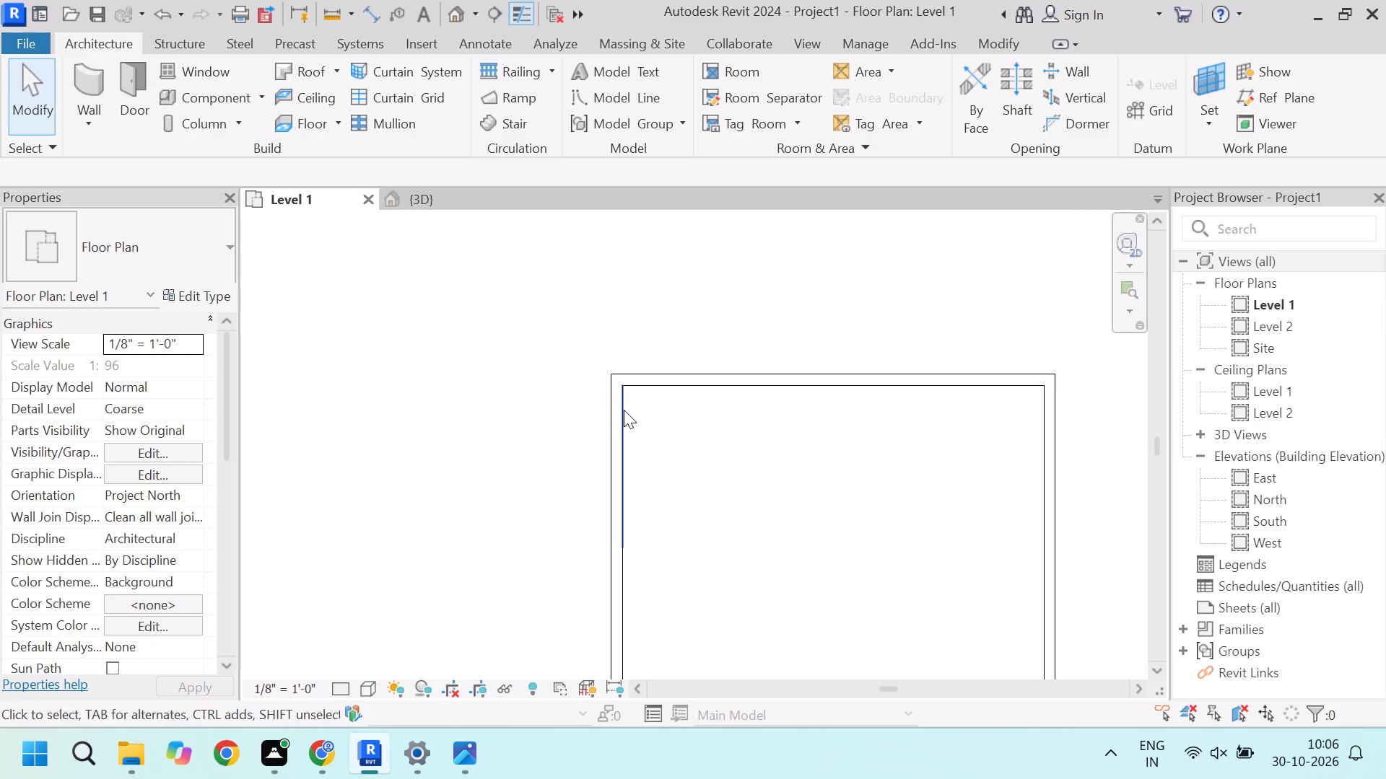
scroll(623, 410, up, 3)
scroll(565, 382, down, 10)
scroll(587, 405, up, 9)
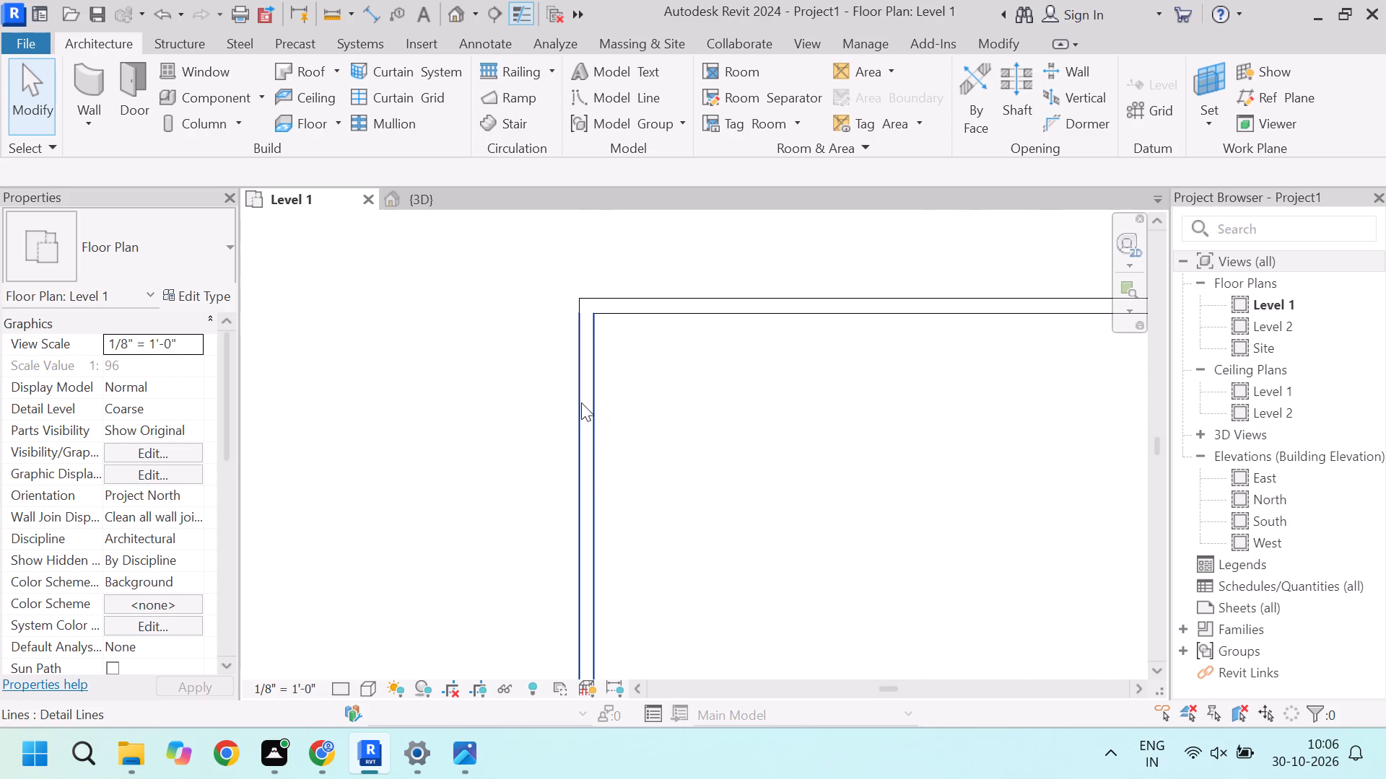
scroll(639, 332, down, 4)
scroll(582, 364, up, 4)
scroll(645, 312, down, 5)
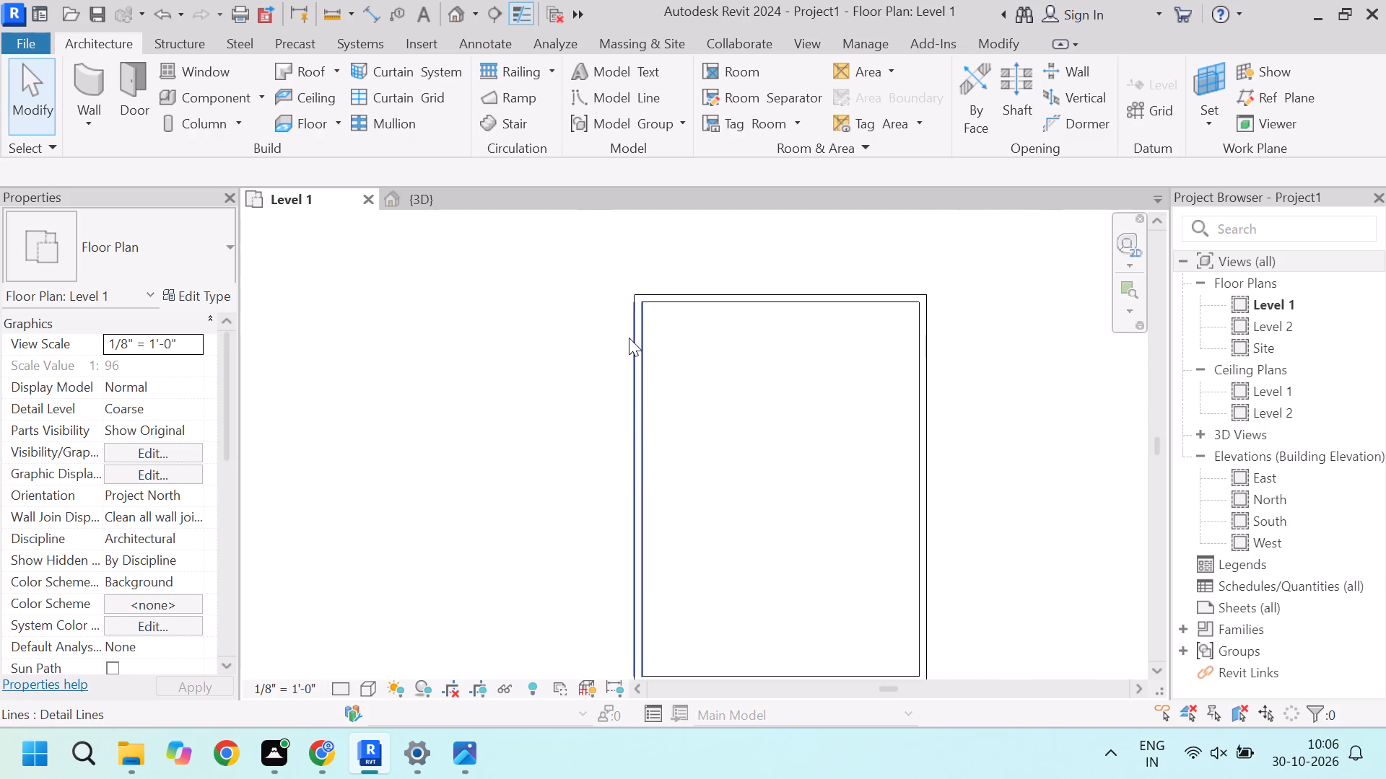
scroll(629, 338, up, 5)
click(654, 345)
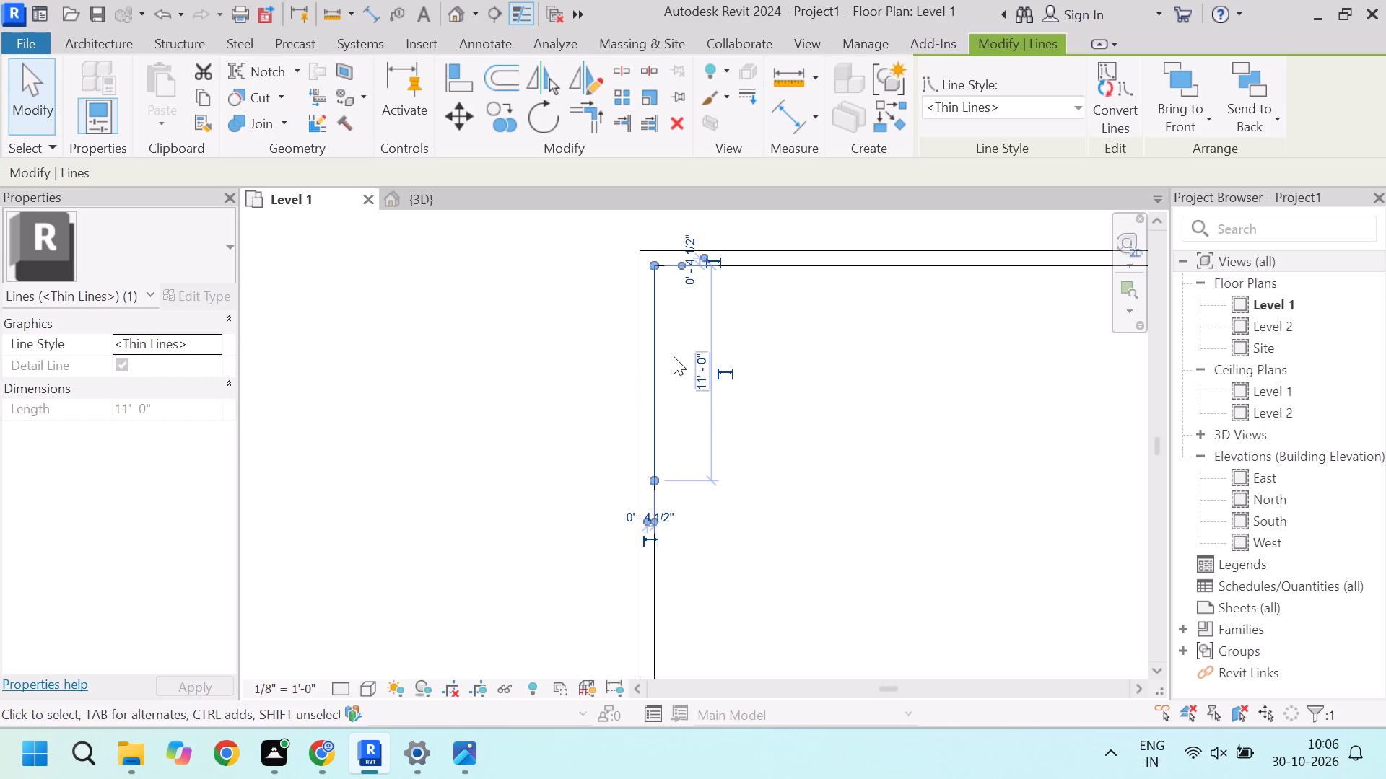
text(co)
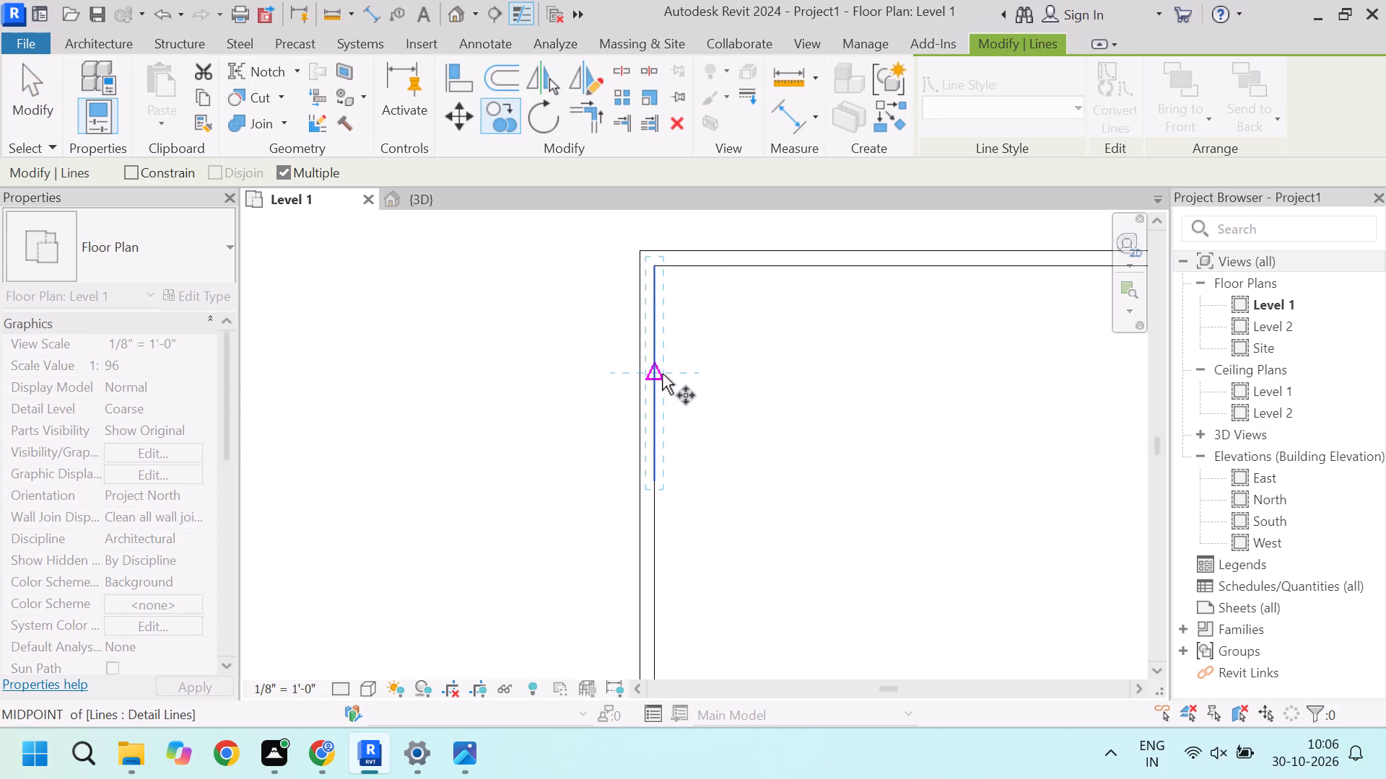
click(660, 376)
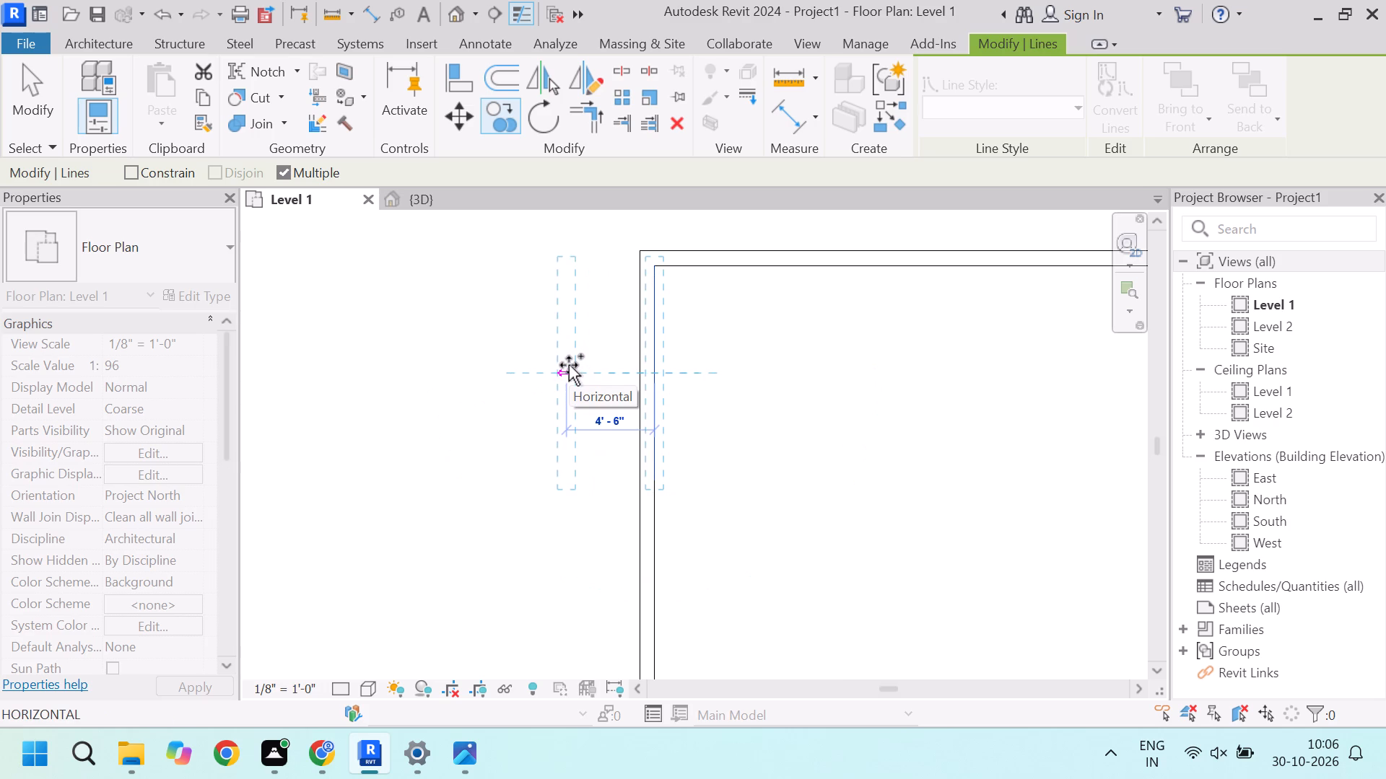
text(1')
key(Return)
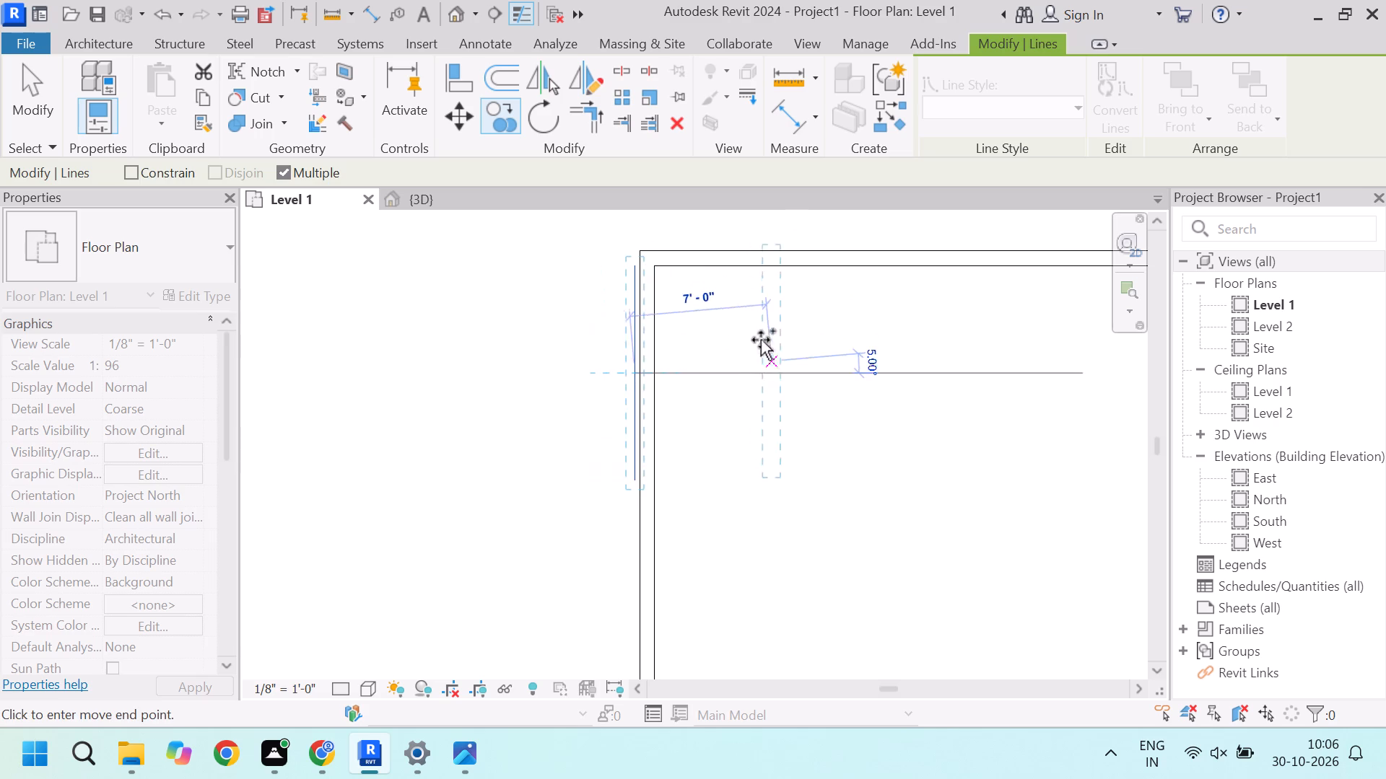
scroll(723, 301, up, 2)
scroll(661, 280, up, 4)
key(Escape)
key(Escape)
Move the west wall east until its outer face lines up with the original 11' detail line.
scroll(635, 283, down, 4)
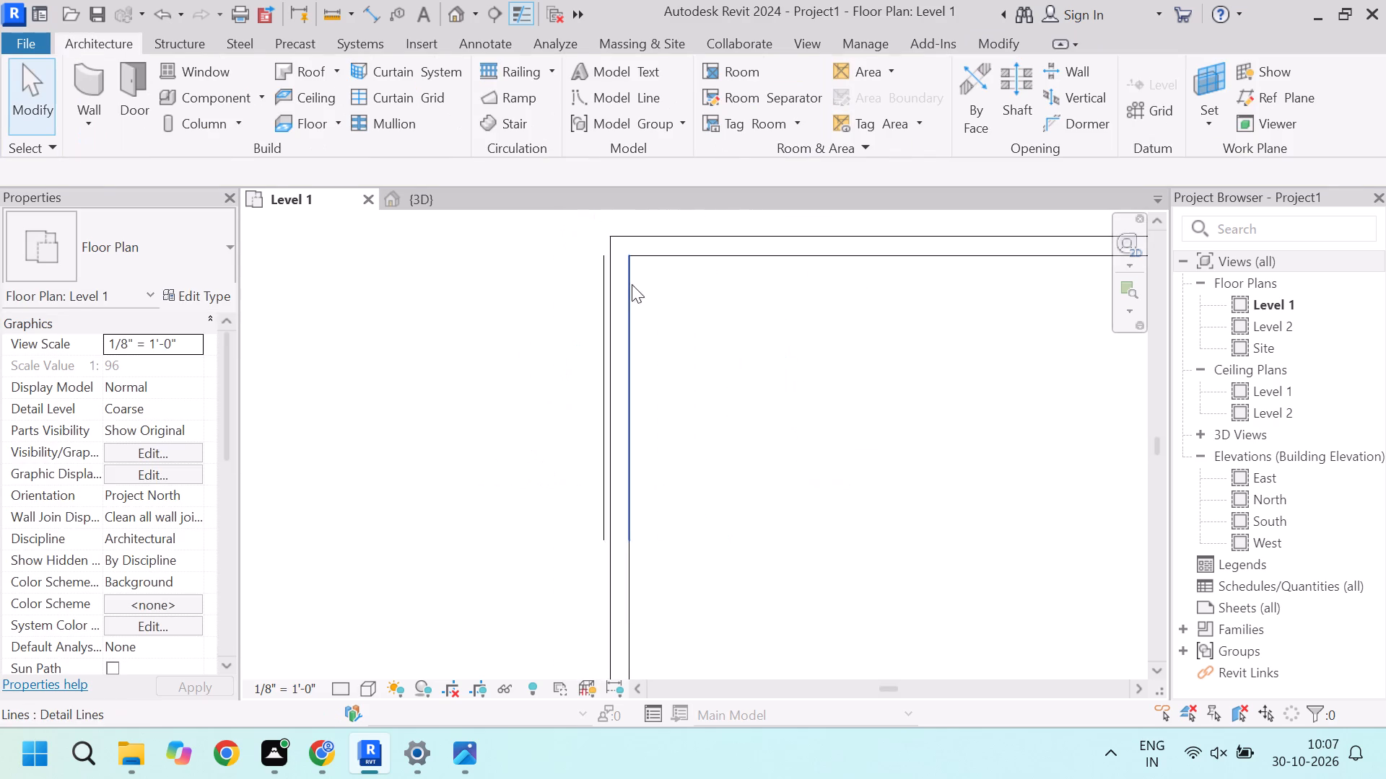
scroll(608, 297, up, 4)
scroll(626, 260, down, 4)
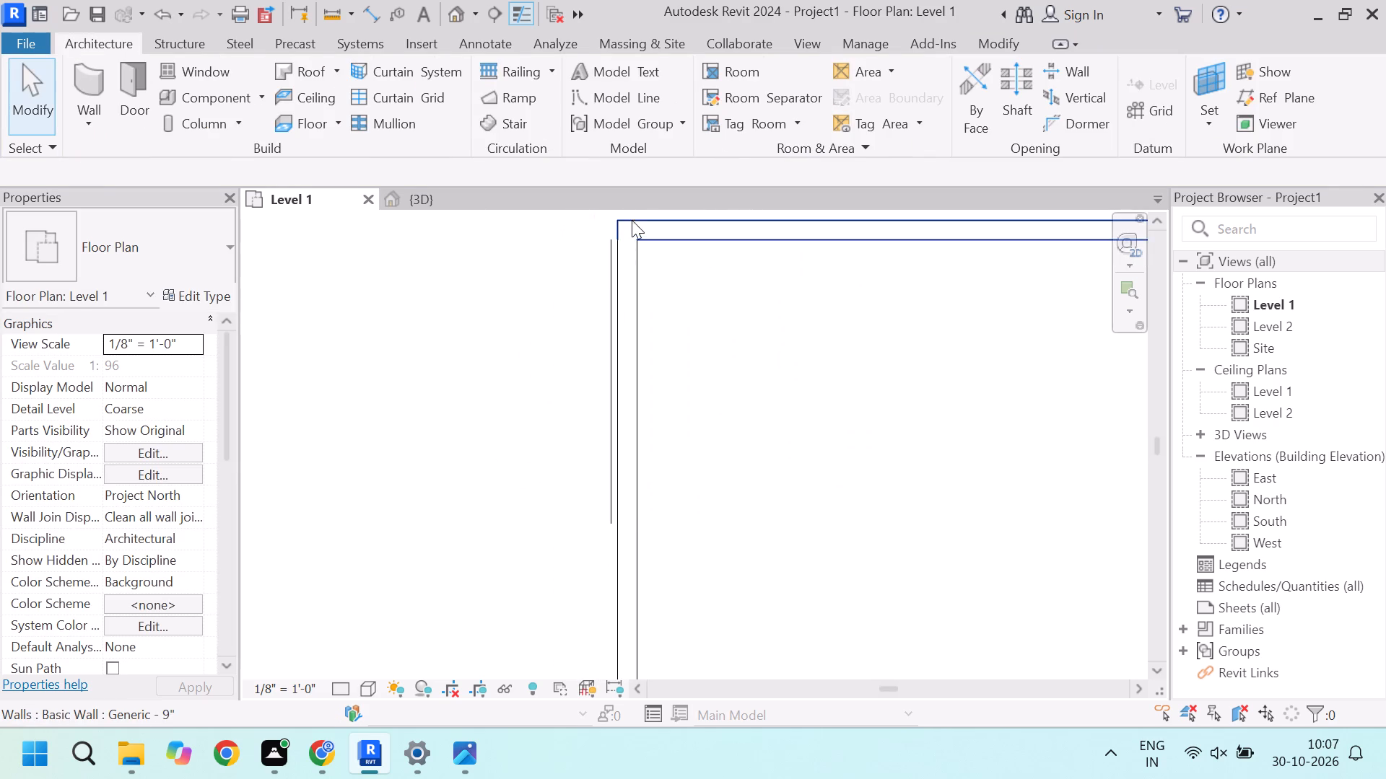
click(632, 216)
scroll(617, 281, up, 4)
scroll(624, 281, down, 4)
scroll(628, 237, up, 3)
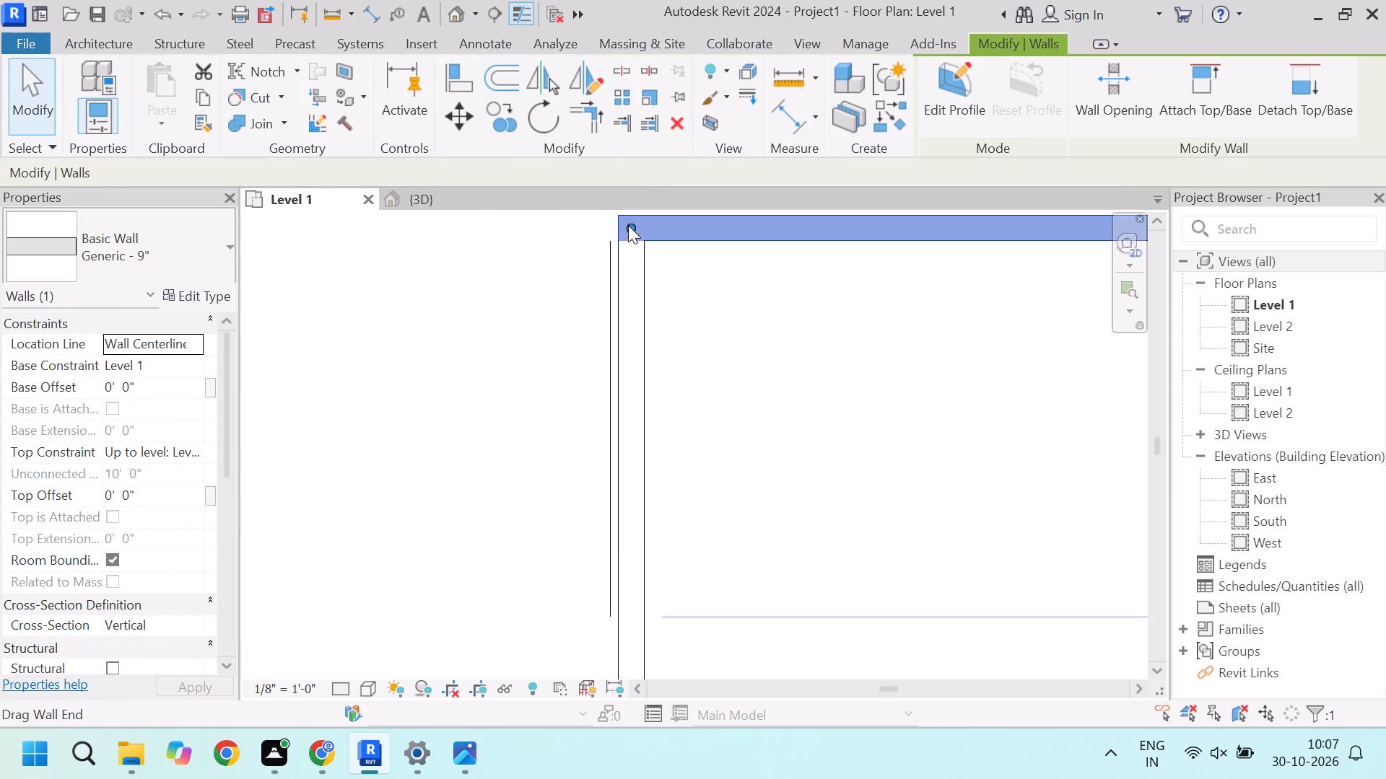
scroll(644, 247, down, 4)
scroll(627, 237, up, 3)
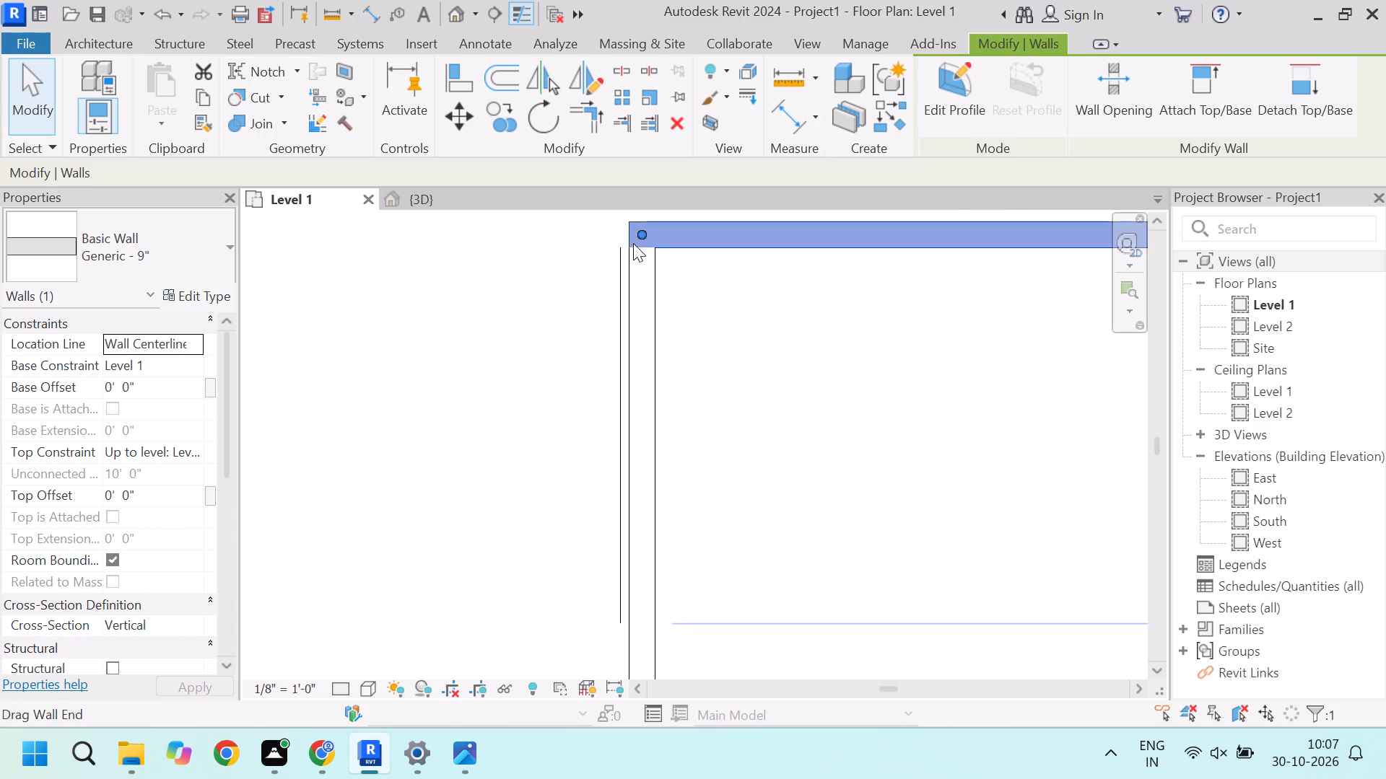
scroll(646, 252, up, 2)
click(632, 264)
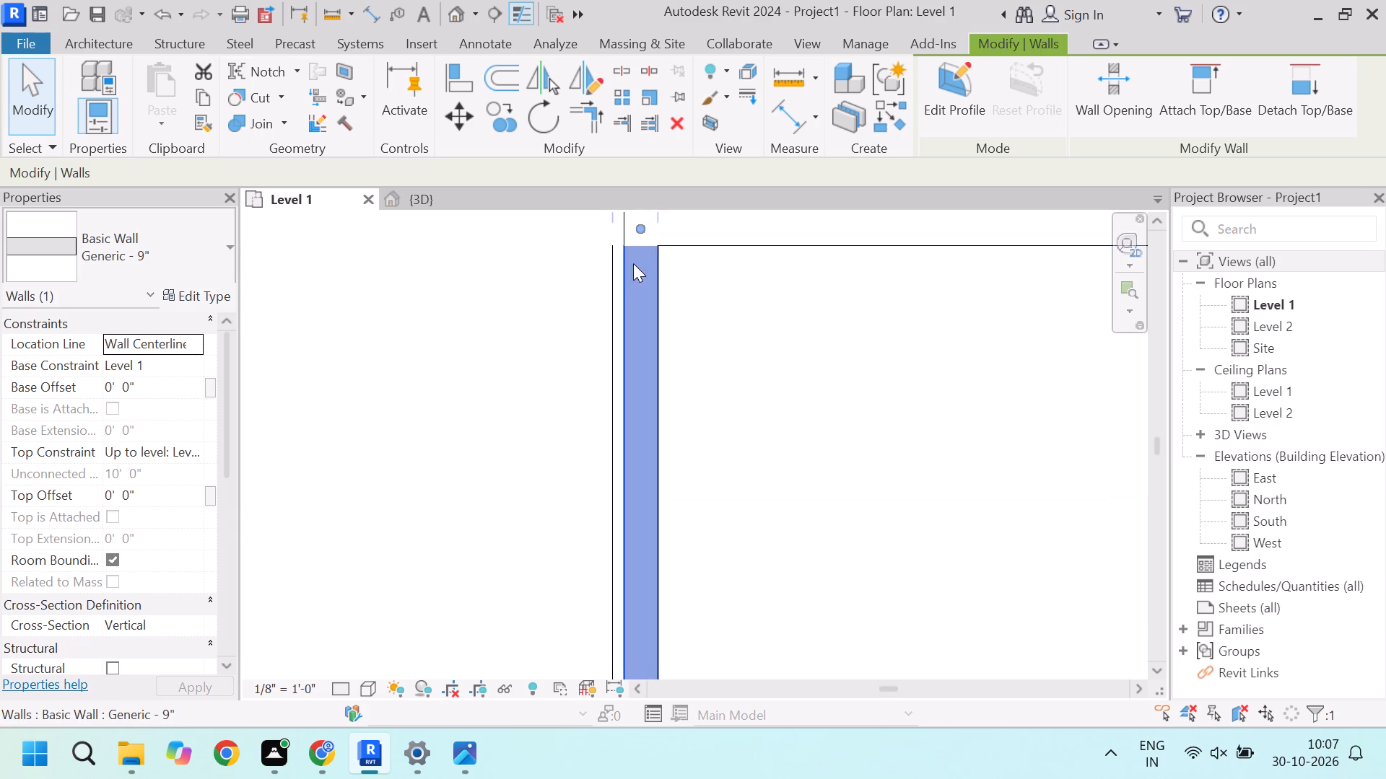
scroll(666, 222, down, 6)
scroll(659, 265, up, 4)
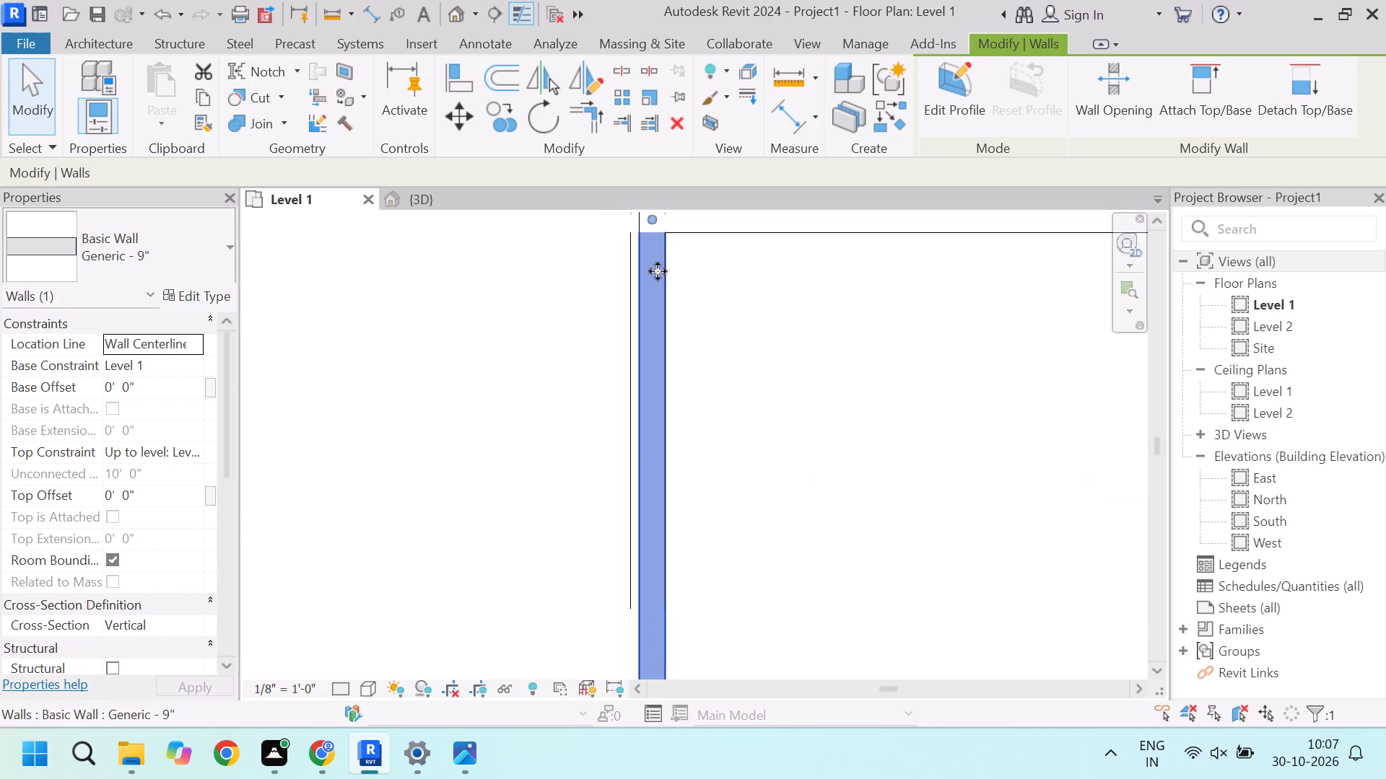
scroll(658, 268, down, 4)
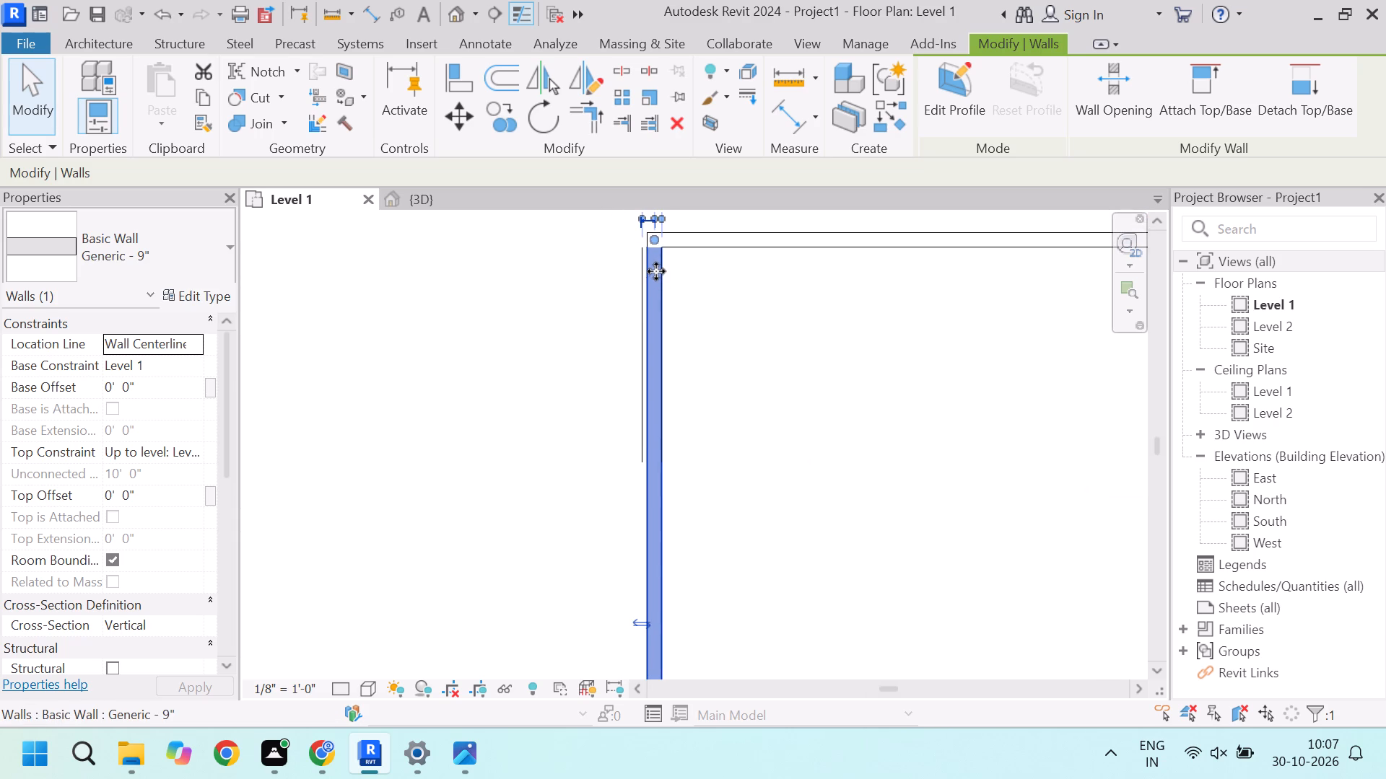
scroll(657, 271, up, 4)
drag(654, 263, 728, 268)
drag(724, 270, 672, 277)
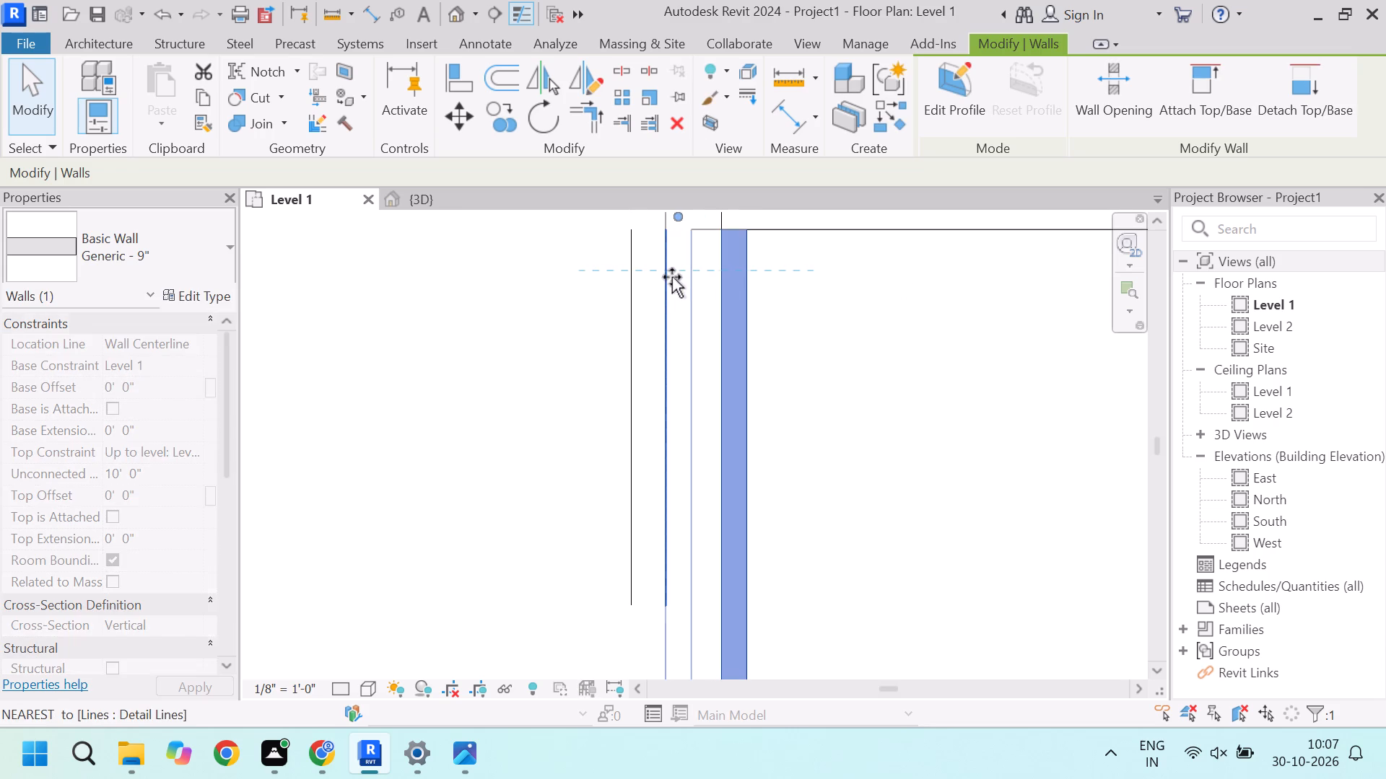
drag(672, 277, 670, 277)
click(794, 313)
scroll(718, 317, down, 5)
scroll(714, 306, up, 4)
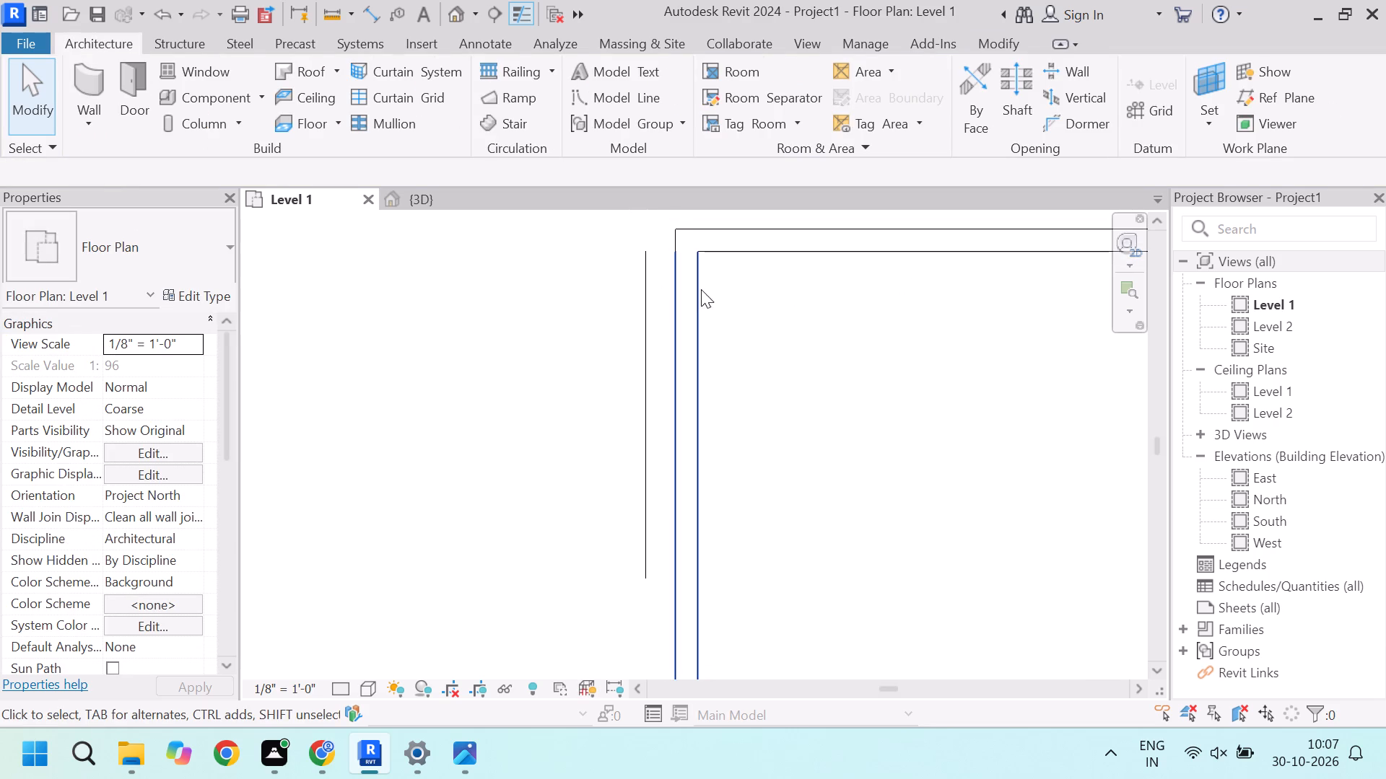
key(Escape)
key(Escape)
Check the distance from the copied detail line to the west wall's outer face at both ends of the line.
scroll(673, 260, up, 3)
key(d)
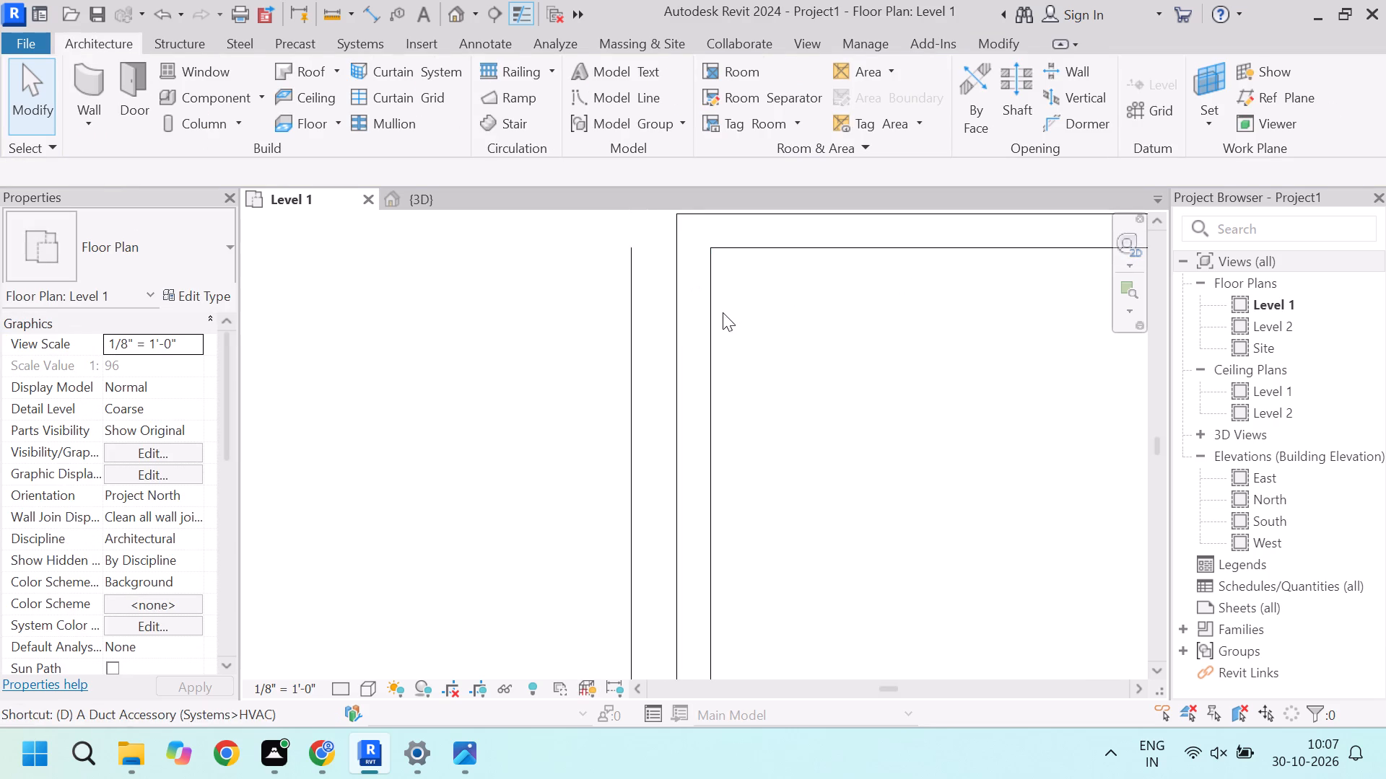
key(l)
click(633, 246)
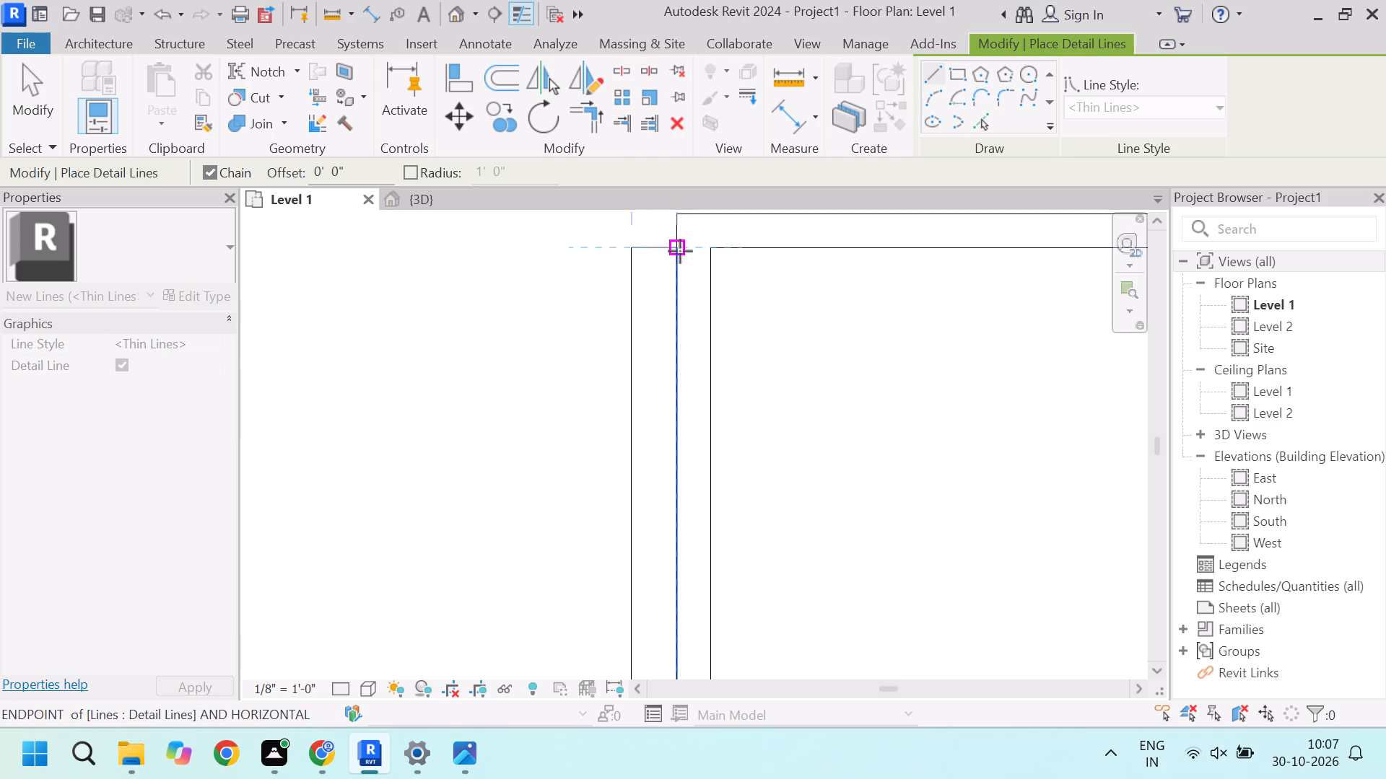
scroll(682, 251, down, 18)
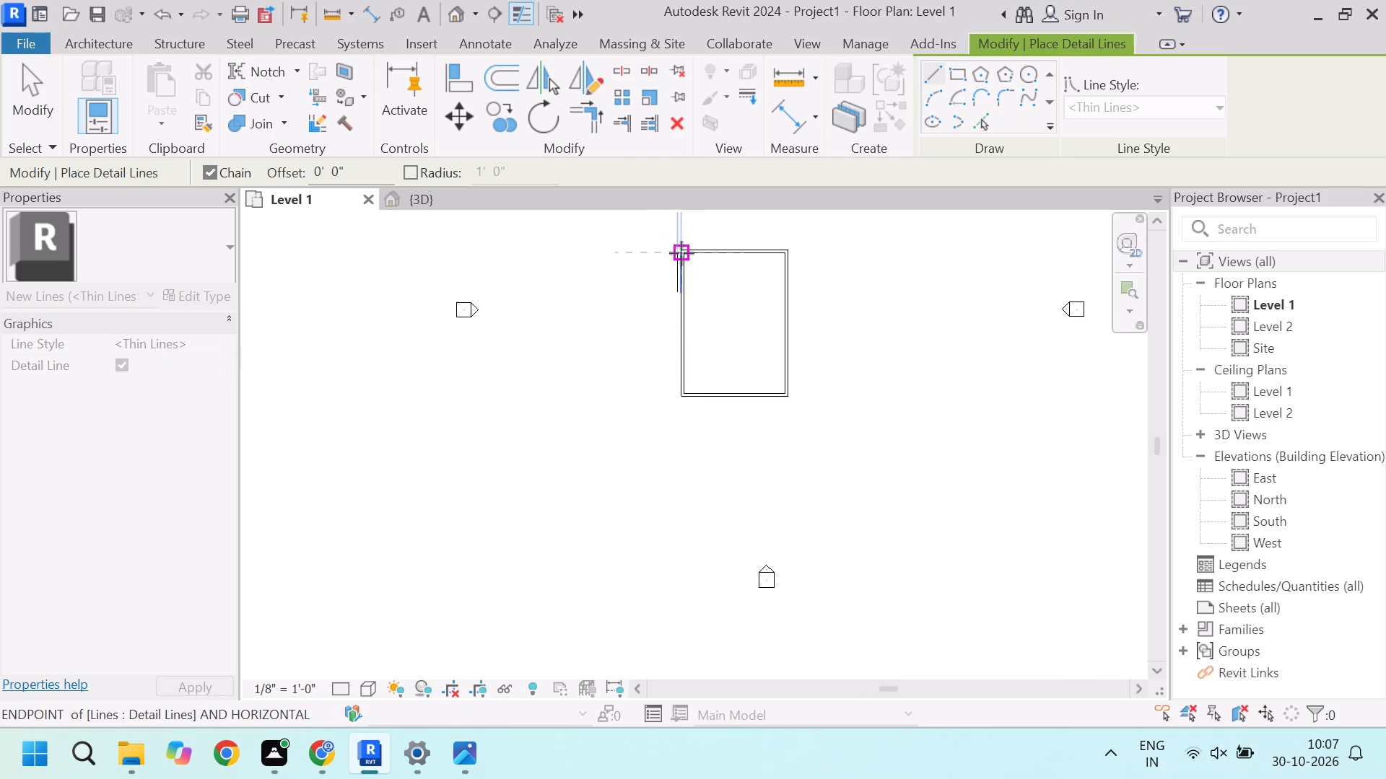
scroll(681, 253, down, 9)
scroll(682, 255, up, 11)
key(Escape)
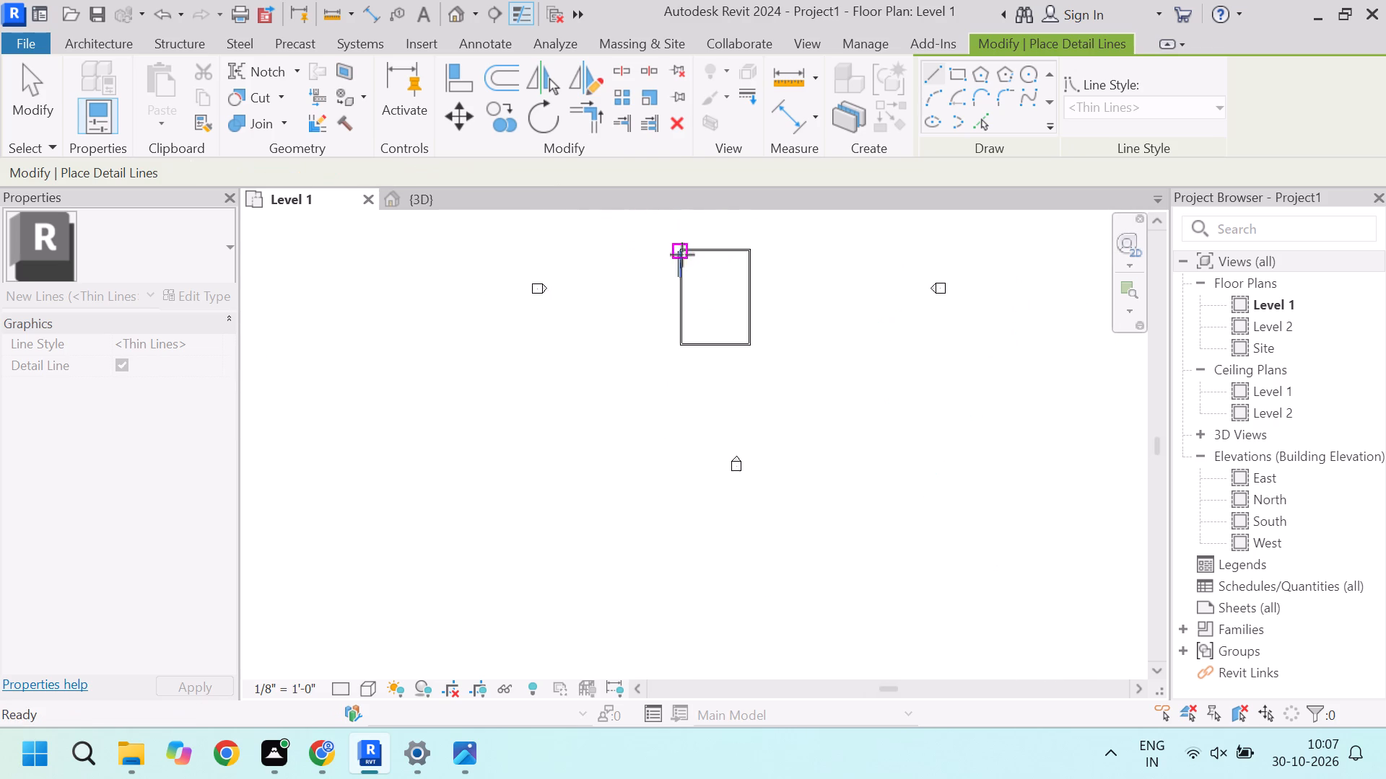
scroll(682, 255, up, 9)
scroll(666, 371, up, 1)
click(668, 423)
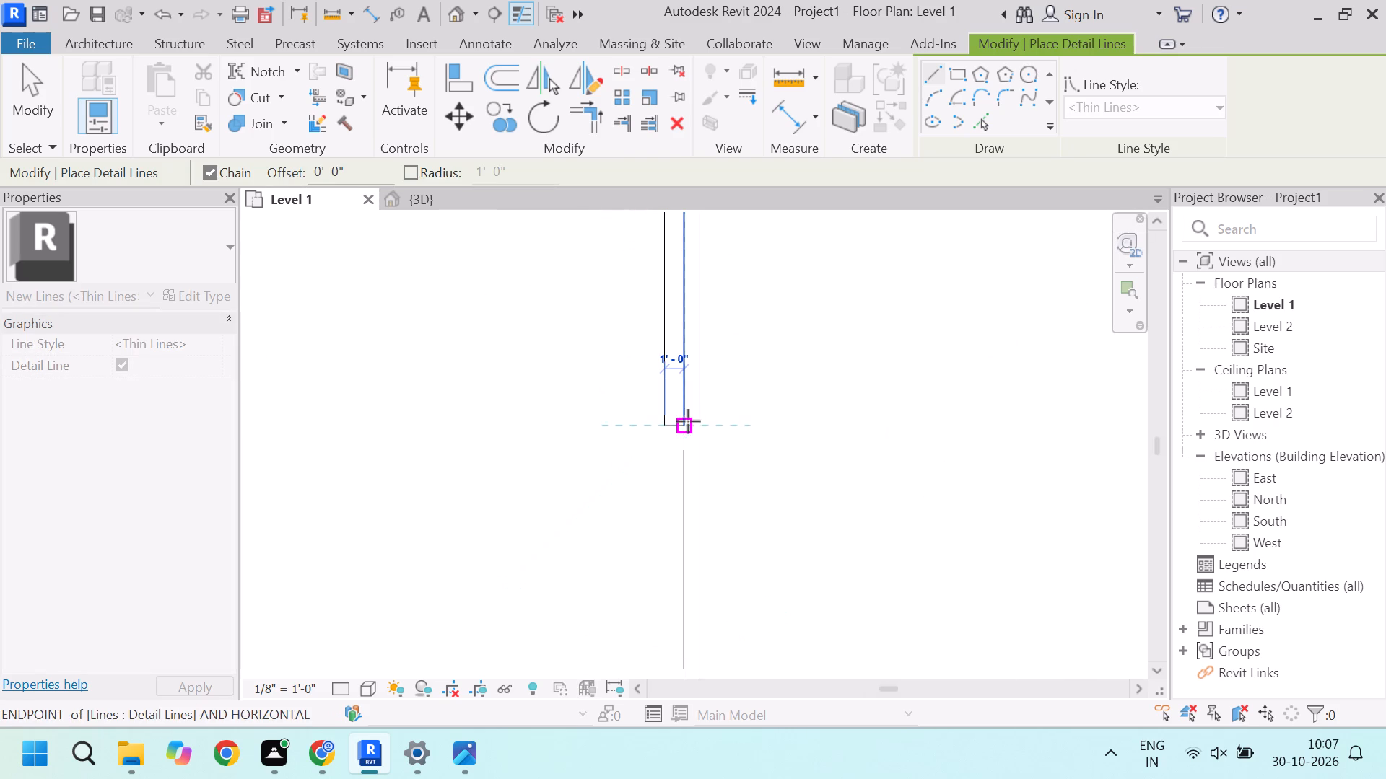
key(Escape)
key(Escape)
Move the 11' detail line from the west wall's outer face to its inner face, starting at the inner northwest corner.
scroll(638, 392, down, 5)
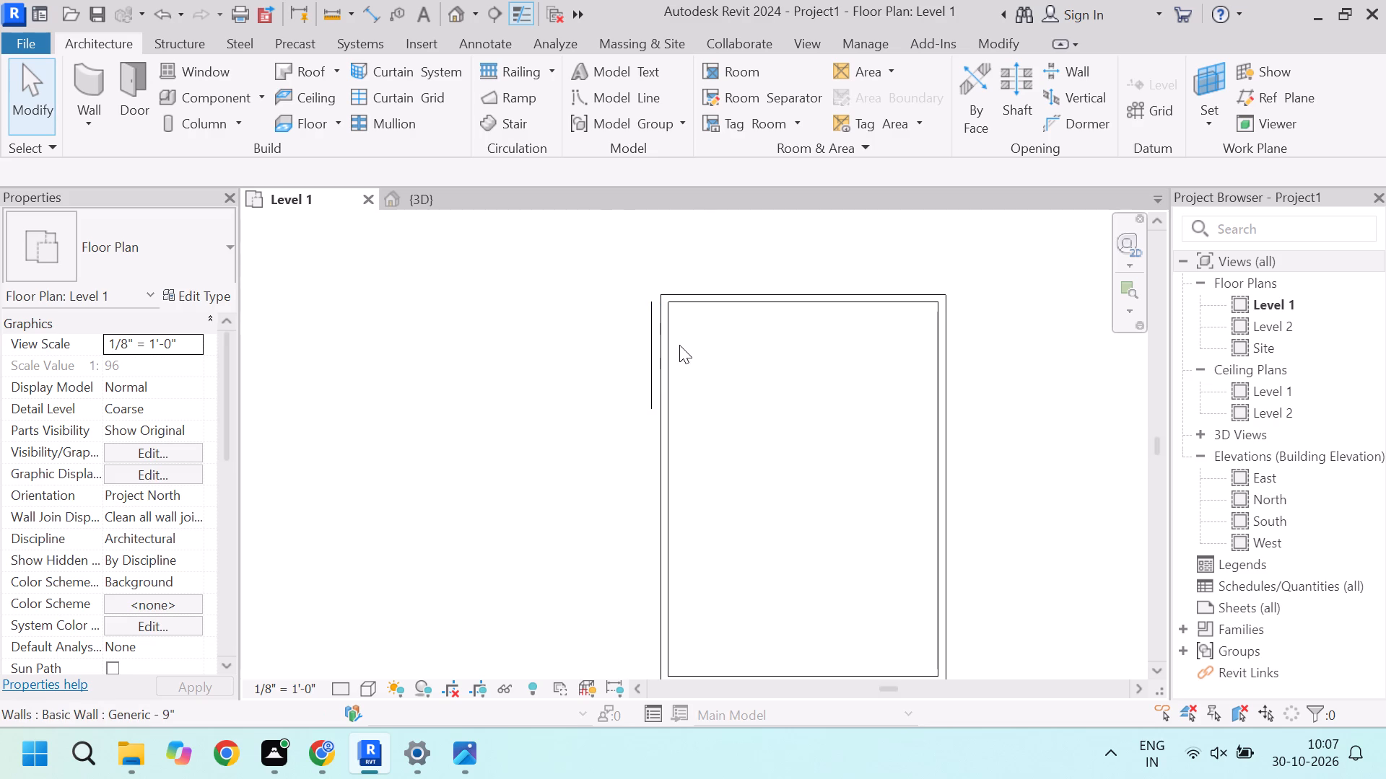
scroll(780, 306, down, 4)
scroll(715, 333, up, 4)
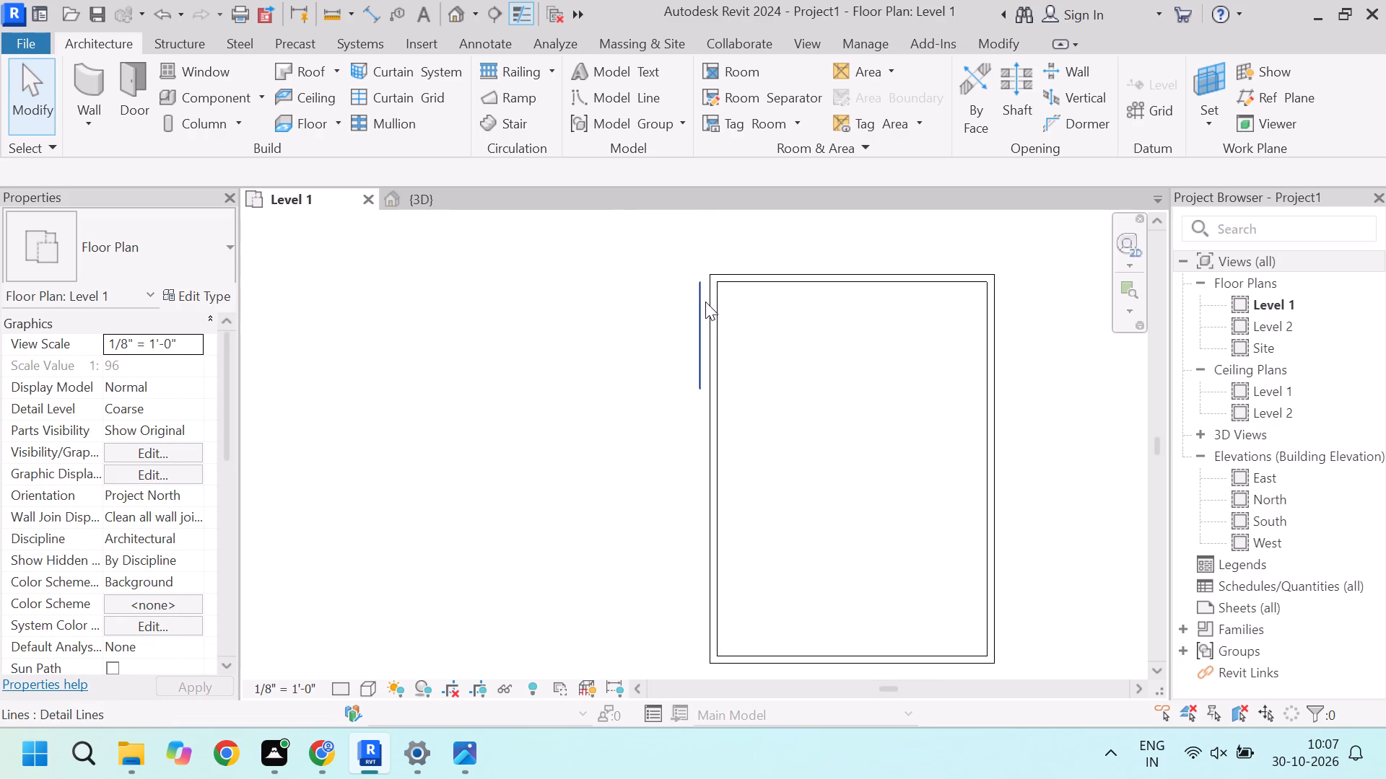
scroll(708, 301, up, 1)
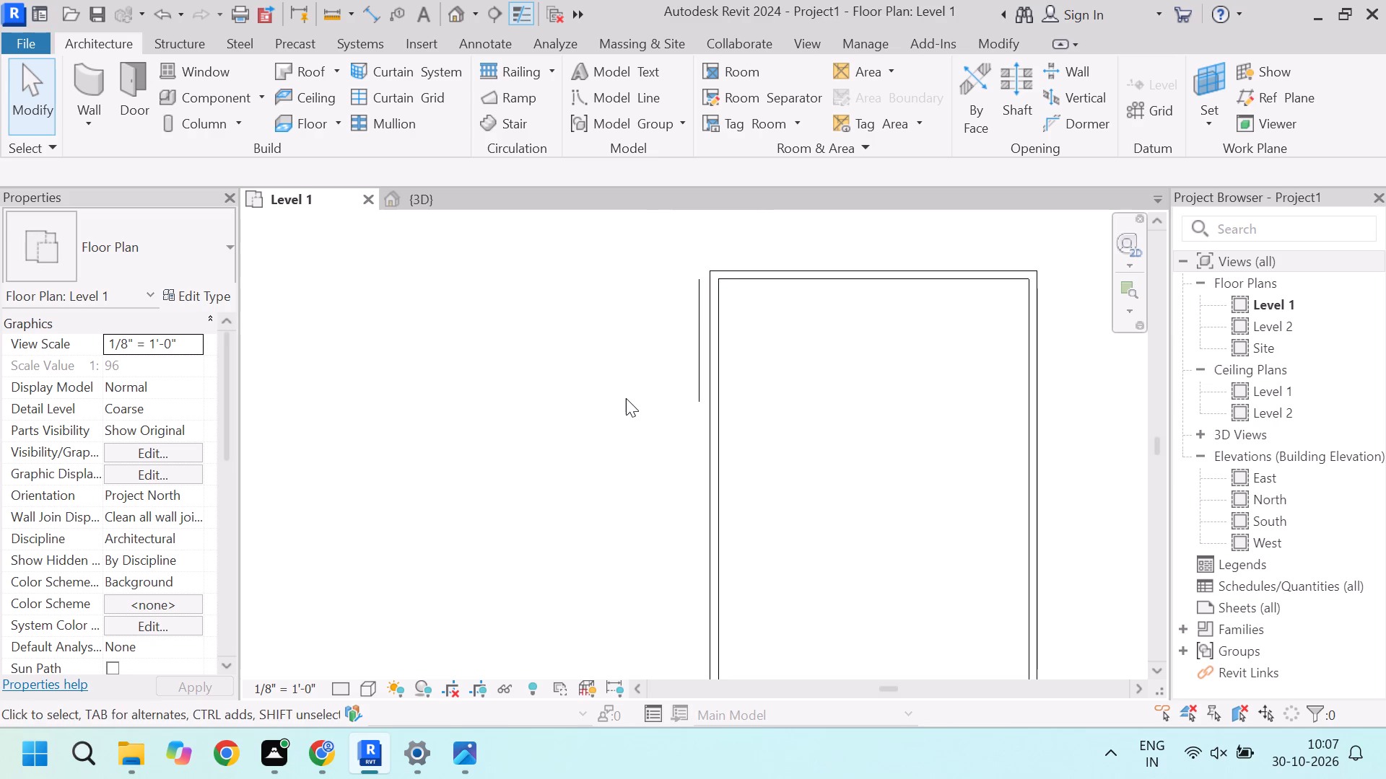
scroll(632, 372, down, 5)
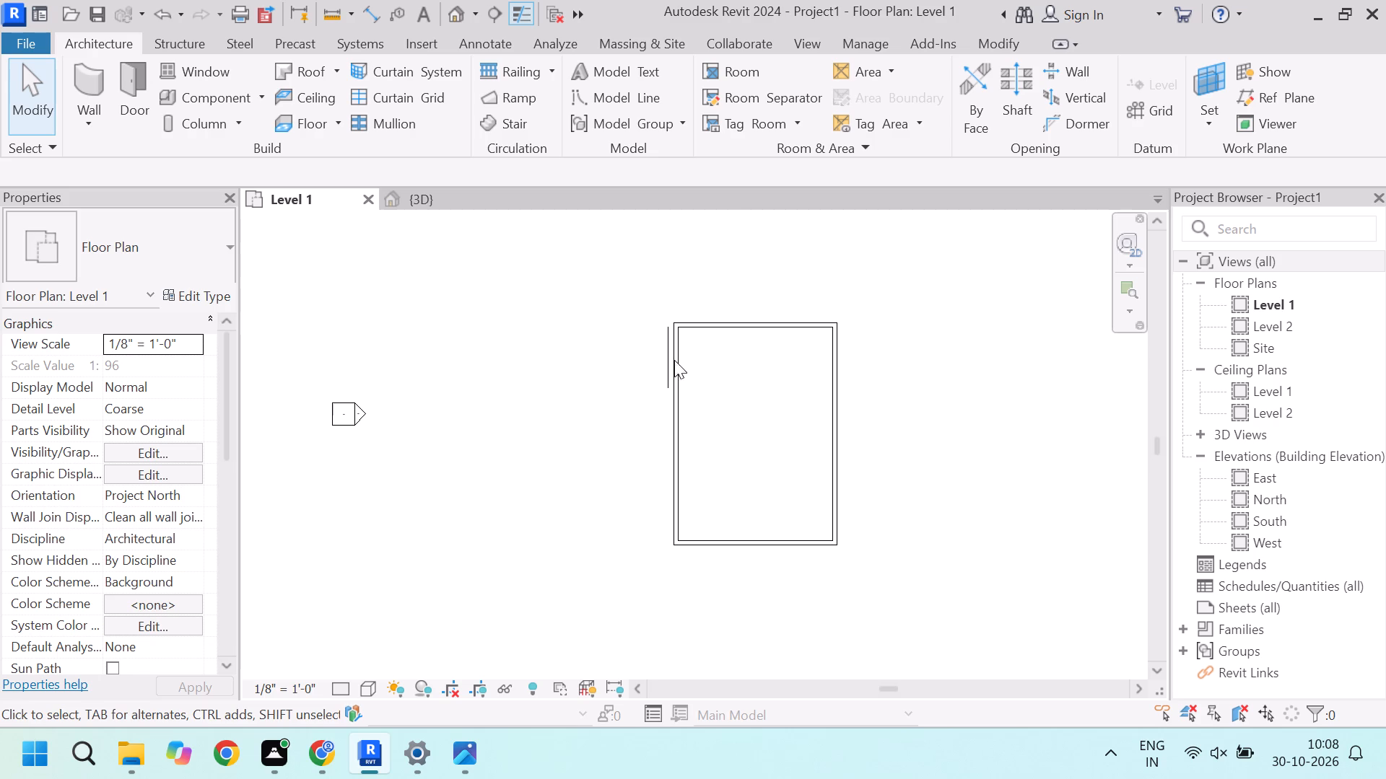
scroll(640, 343, up, 5)
scroll(701, 334, up, 3)
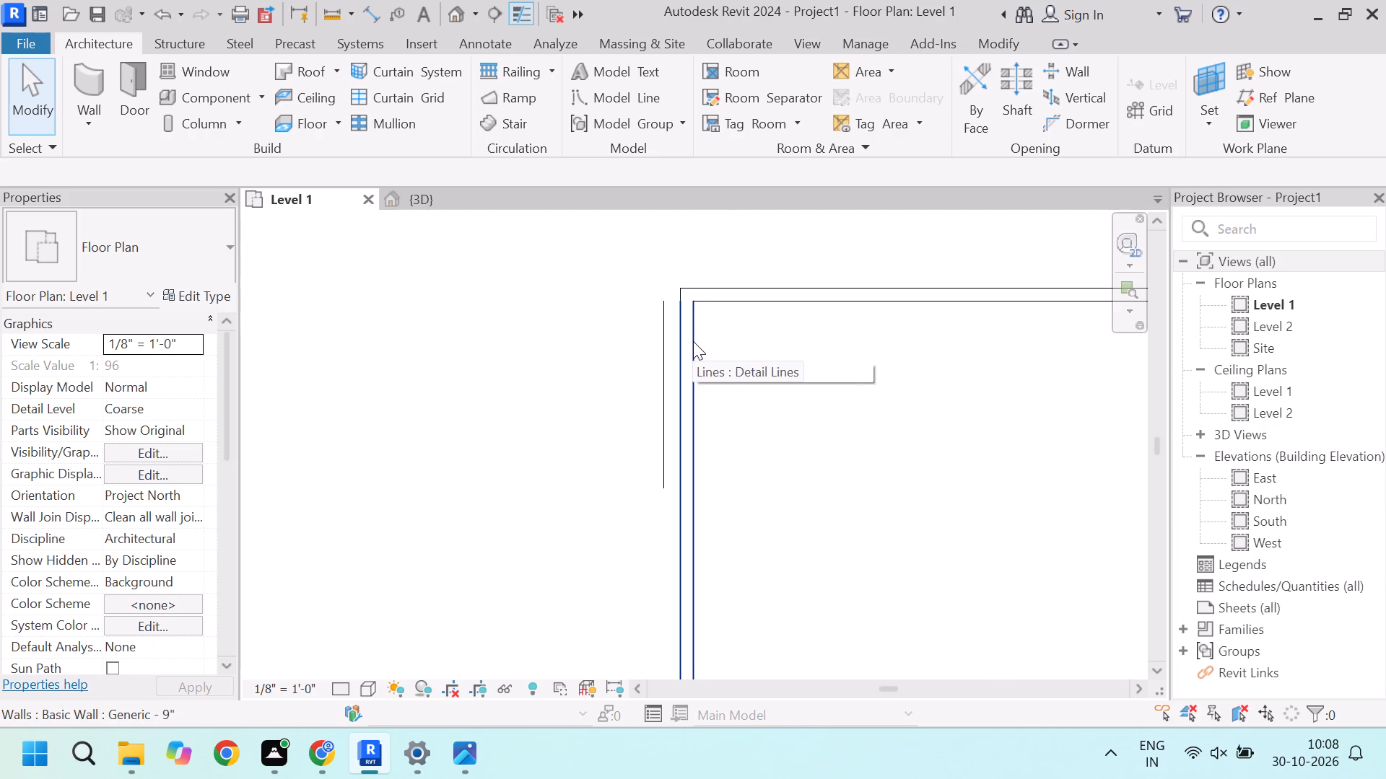
scroll(606, 310, down, 2)
scroll(674, 359, up, 3)
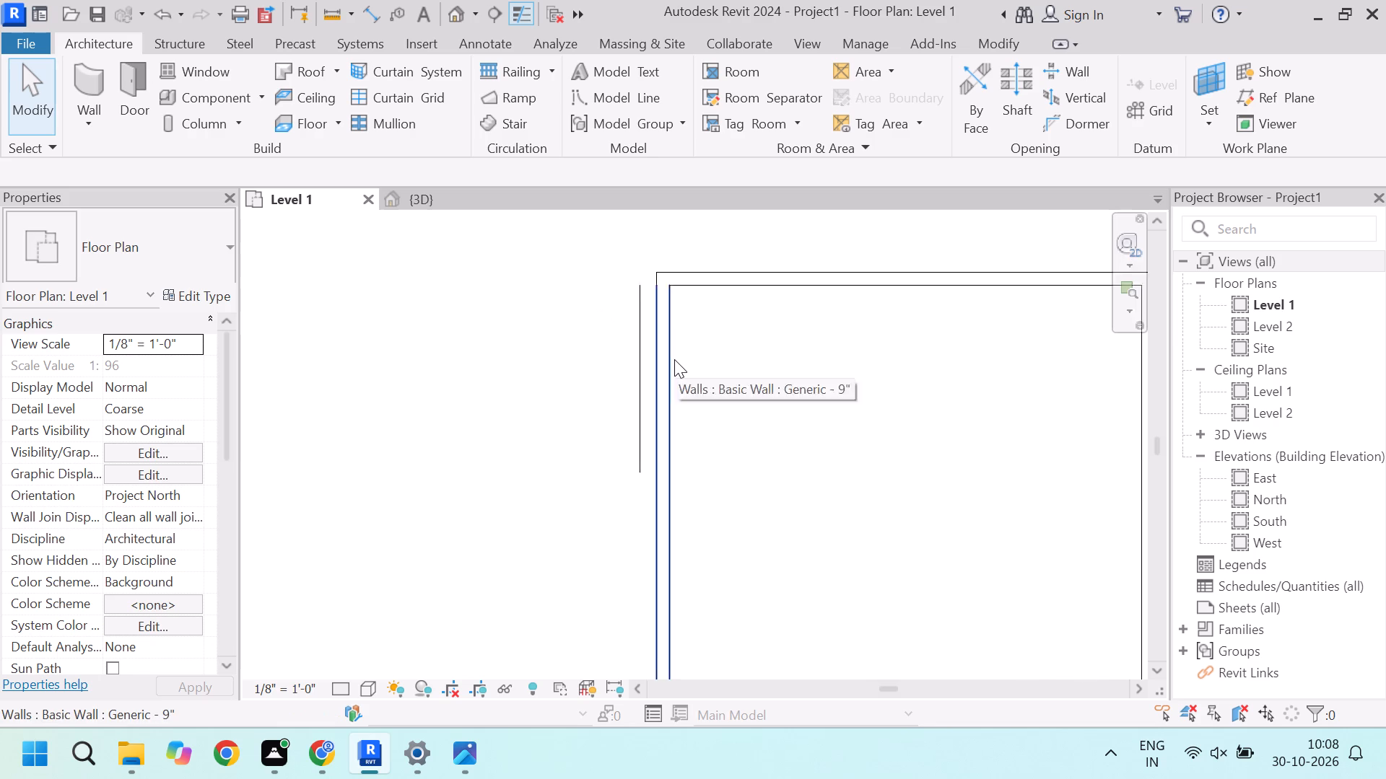
scroll(674, 359, up, 1)
click(653, 354)
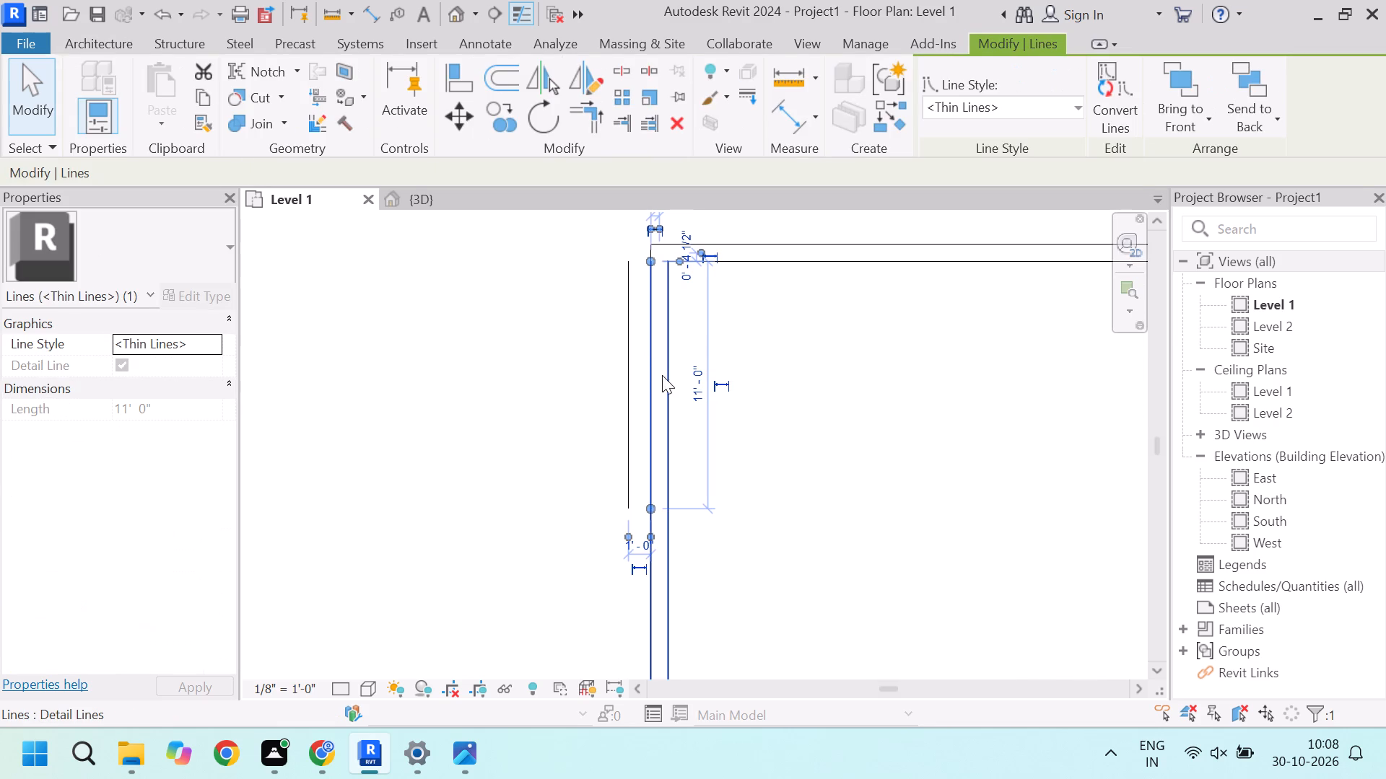
drag(648, 373, 668, 382)
click(784, 362)
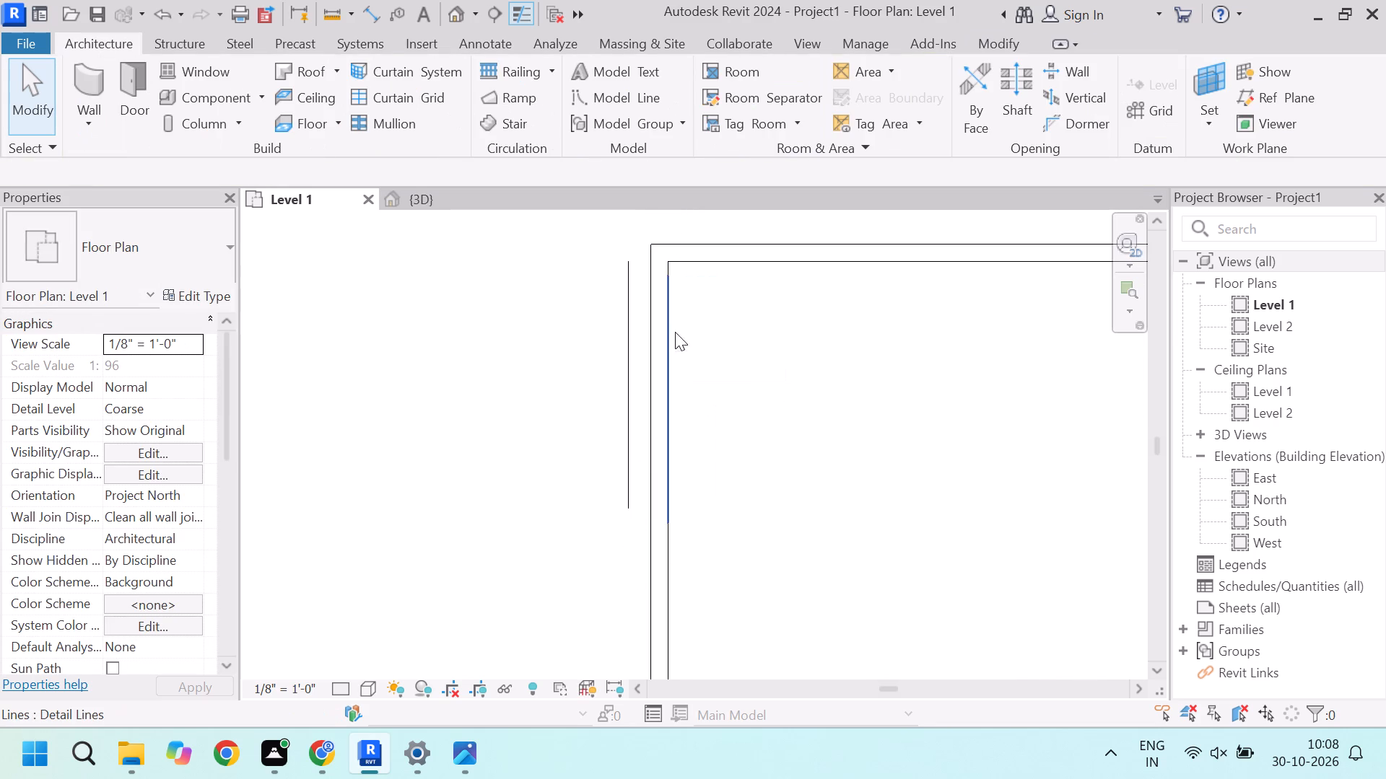
drag(666, 320, 668, 302)
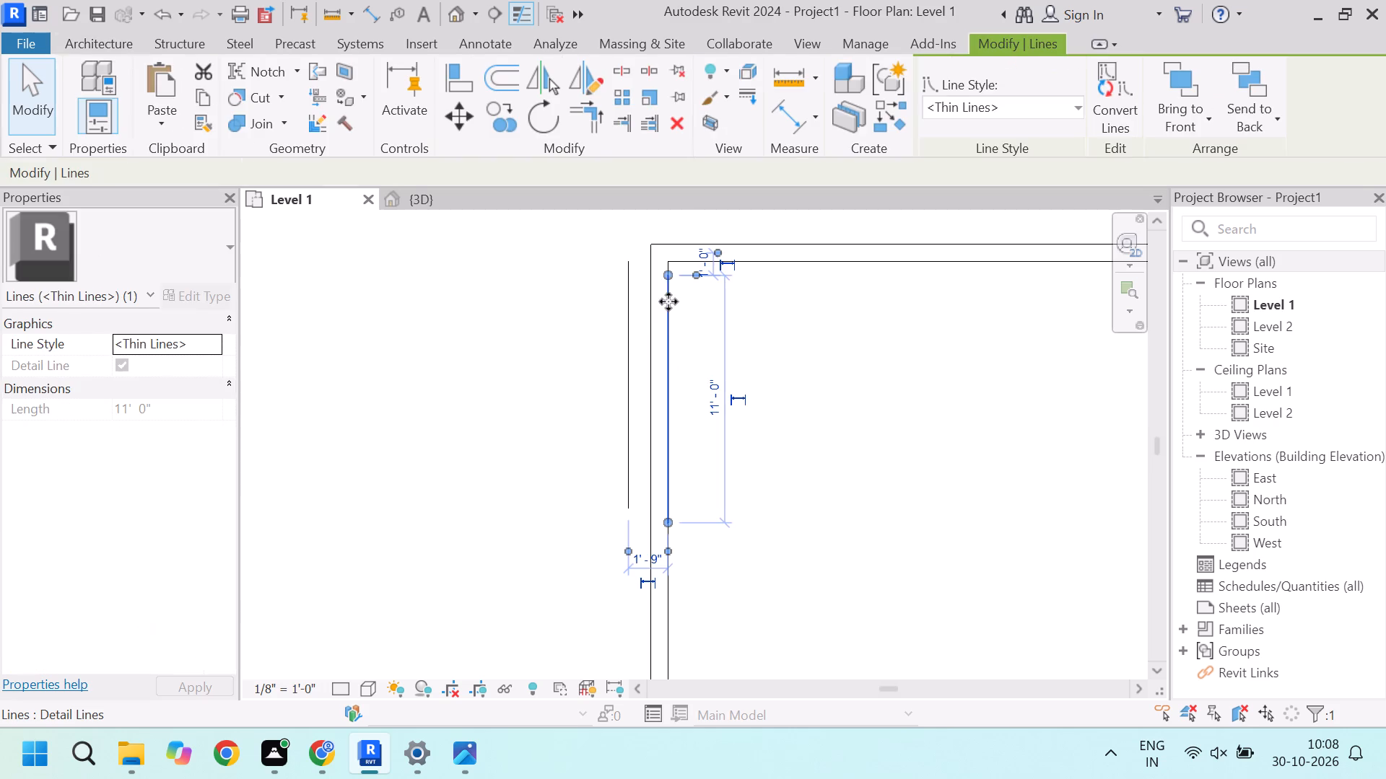
drag(668, 302, 665, 306)
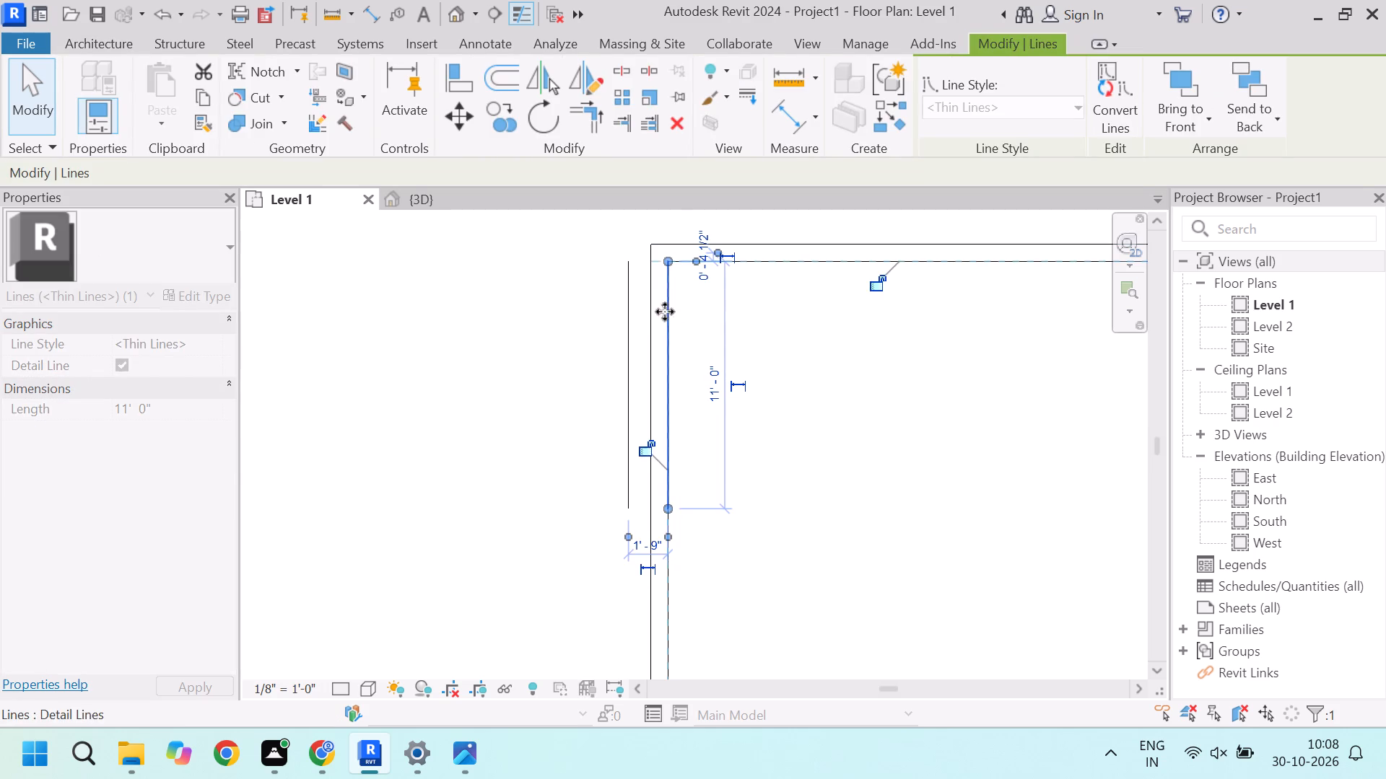
click(798, 364)
Copy the 11' detail line on the west wall's inner face 10' to the east.
click(672, 348)
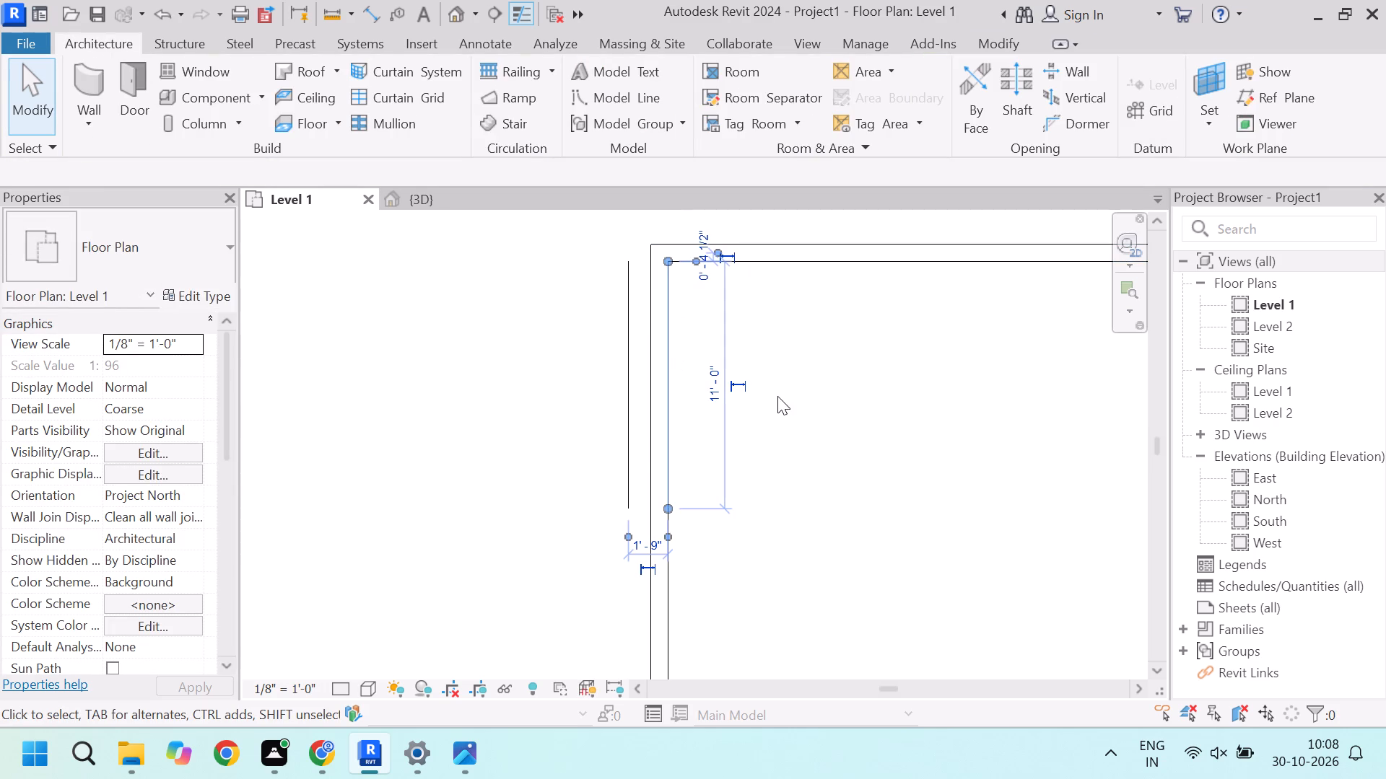
key(c)
key(o)
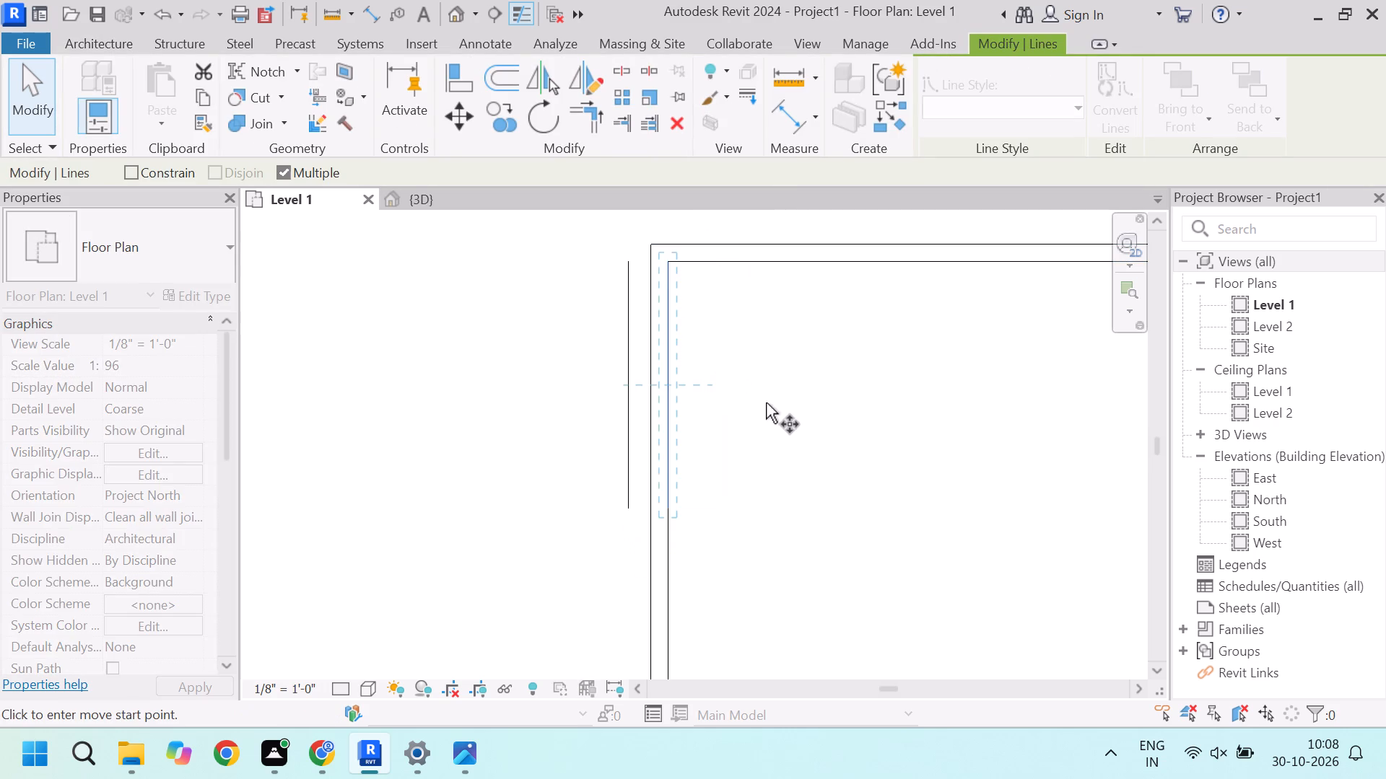
click(675, 387)
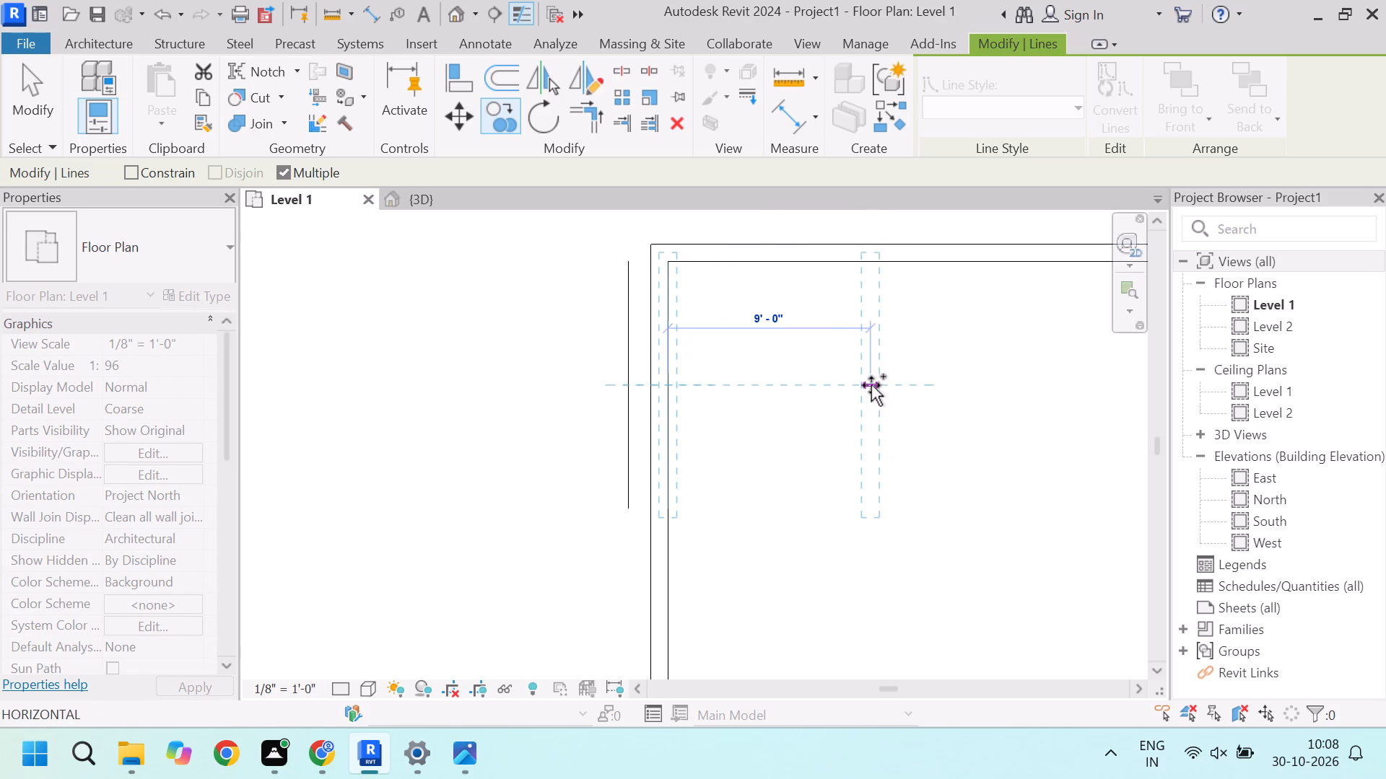
text(10')
key(Return)
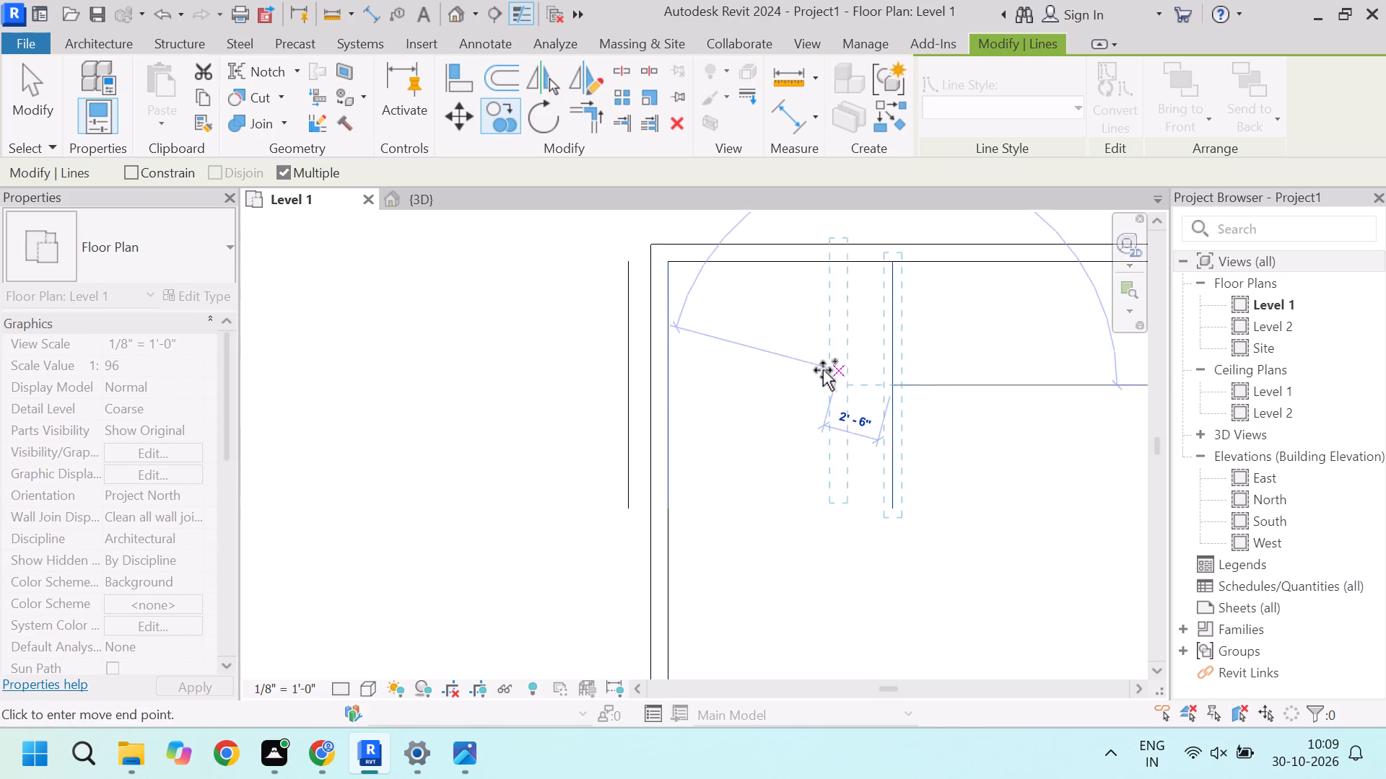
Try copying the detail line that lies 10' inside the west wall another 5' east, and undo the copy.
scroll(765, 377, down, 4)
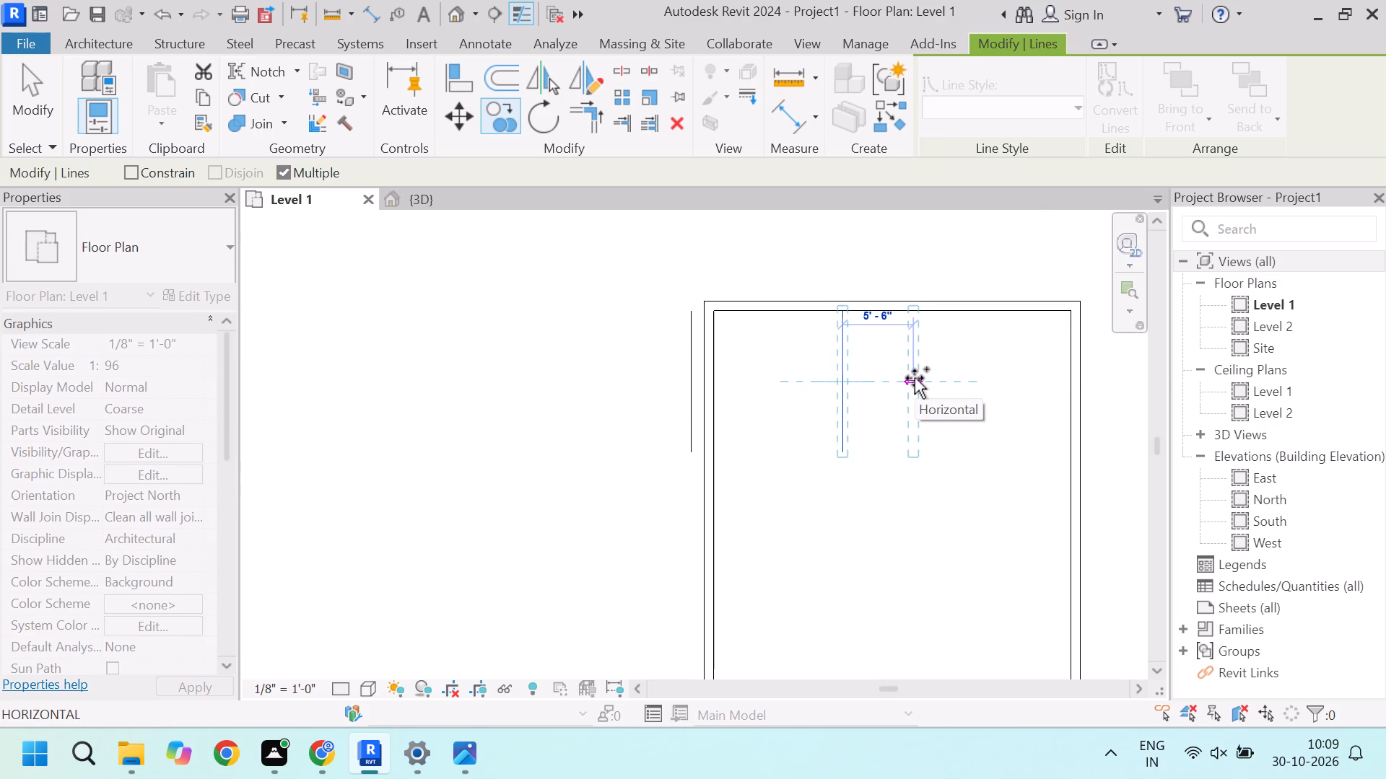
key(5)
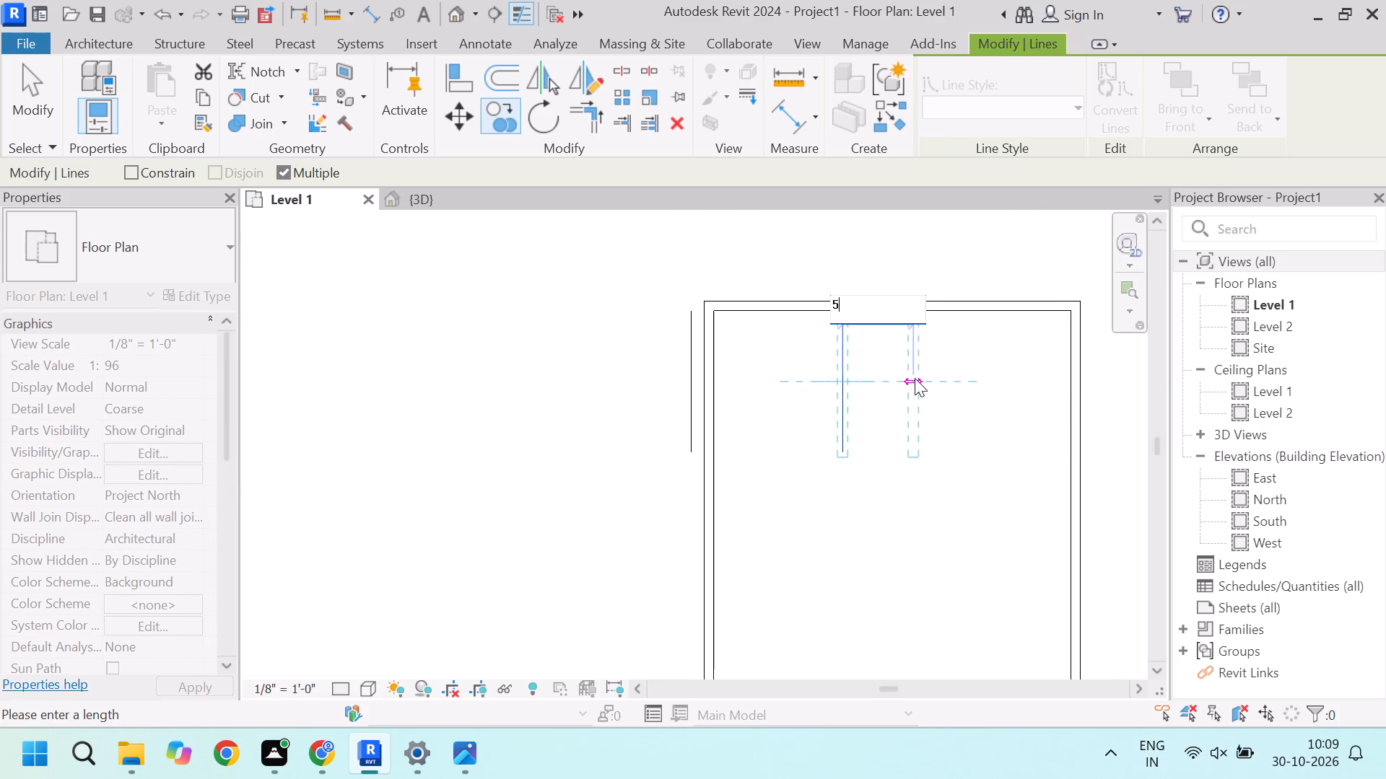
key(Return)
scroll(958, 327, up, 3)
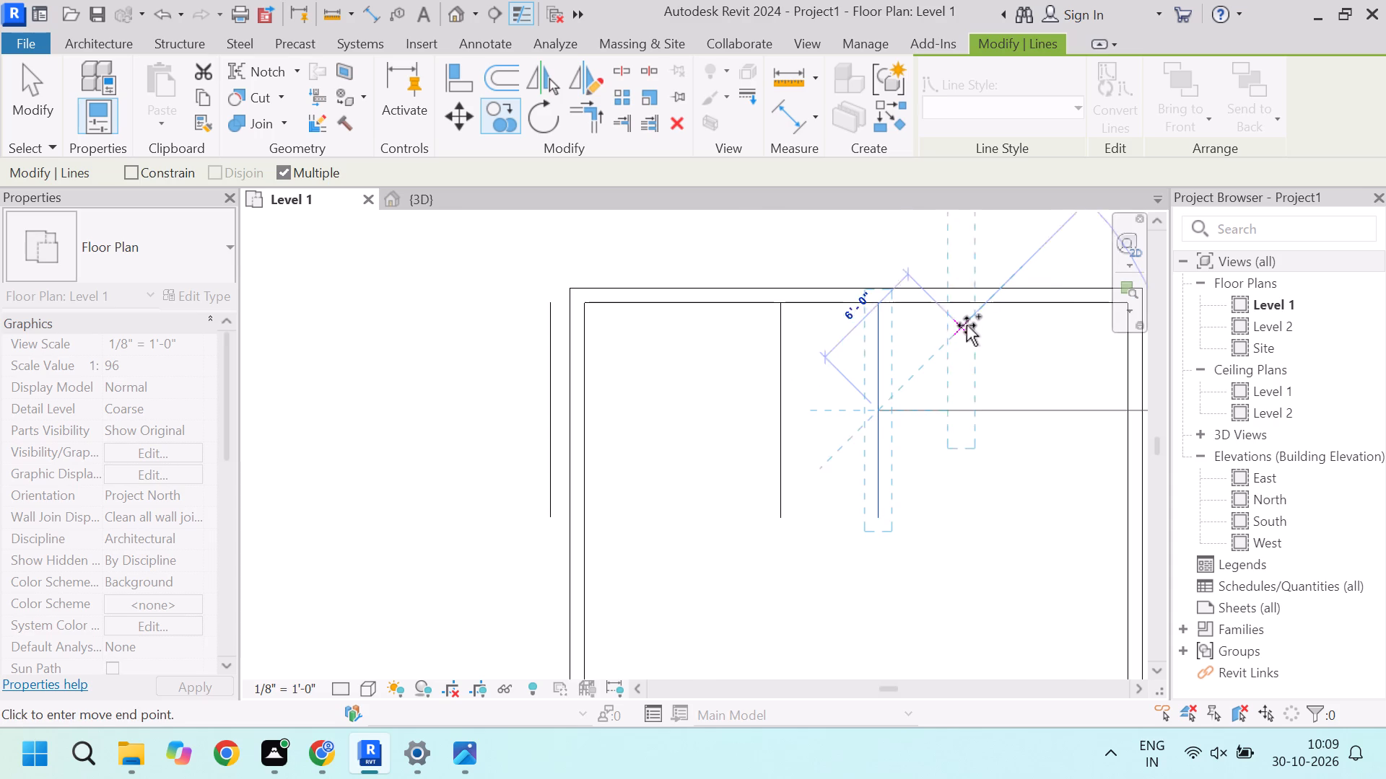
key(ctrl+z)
Copy the detail line that lies 10' inside the west wall 5" to the east, allowing for multiple copies.
scroll(777, 317, up, 4)
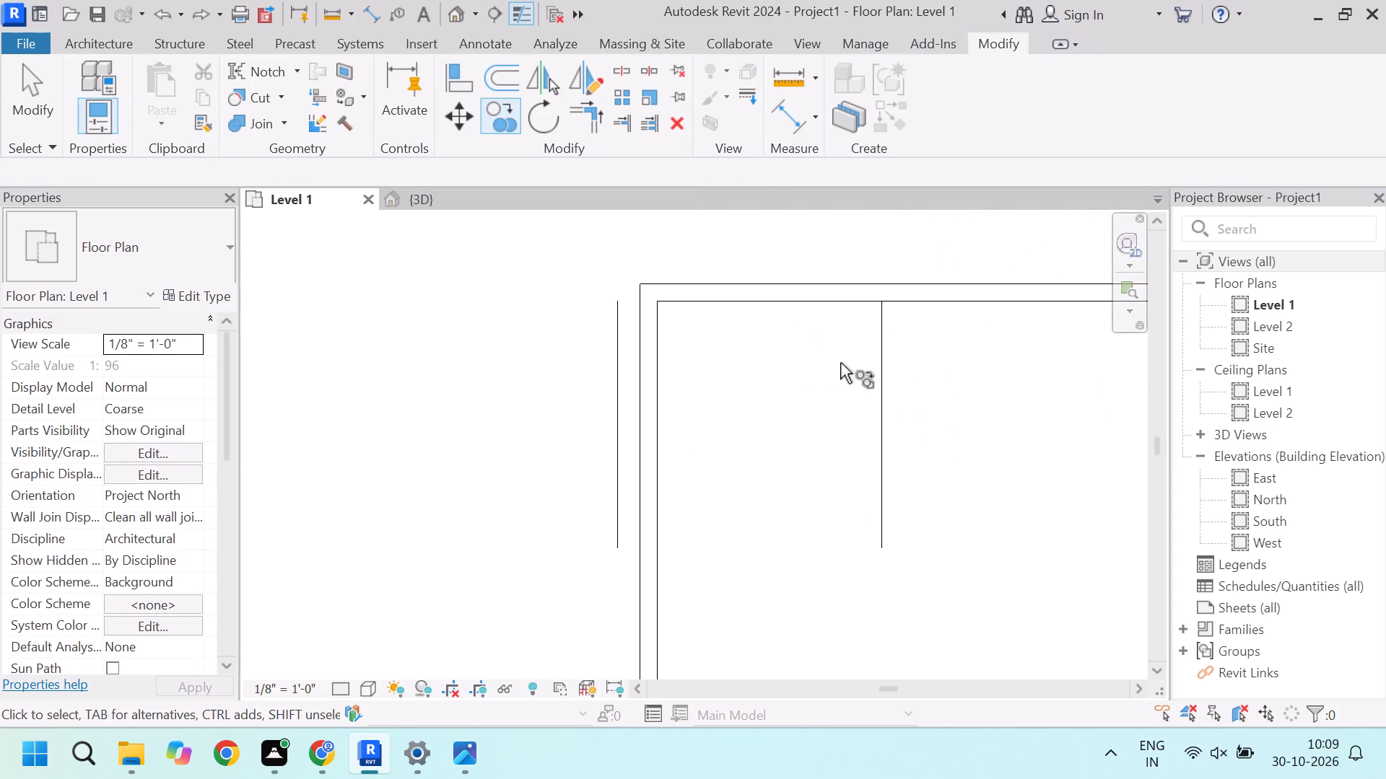
click(883, 379)
click(879, 382)
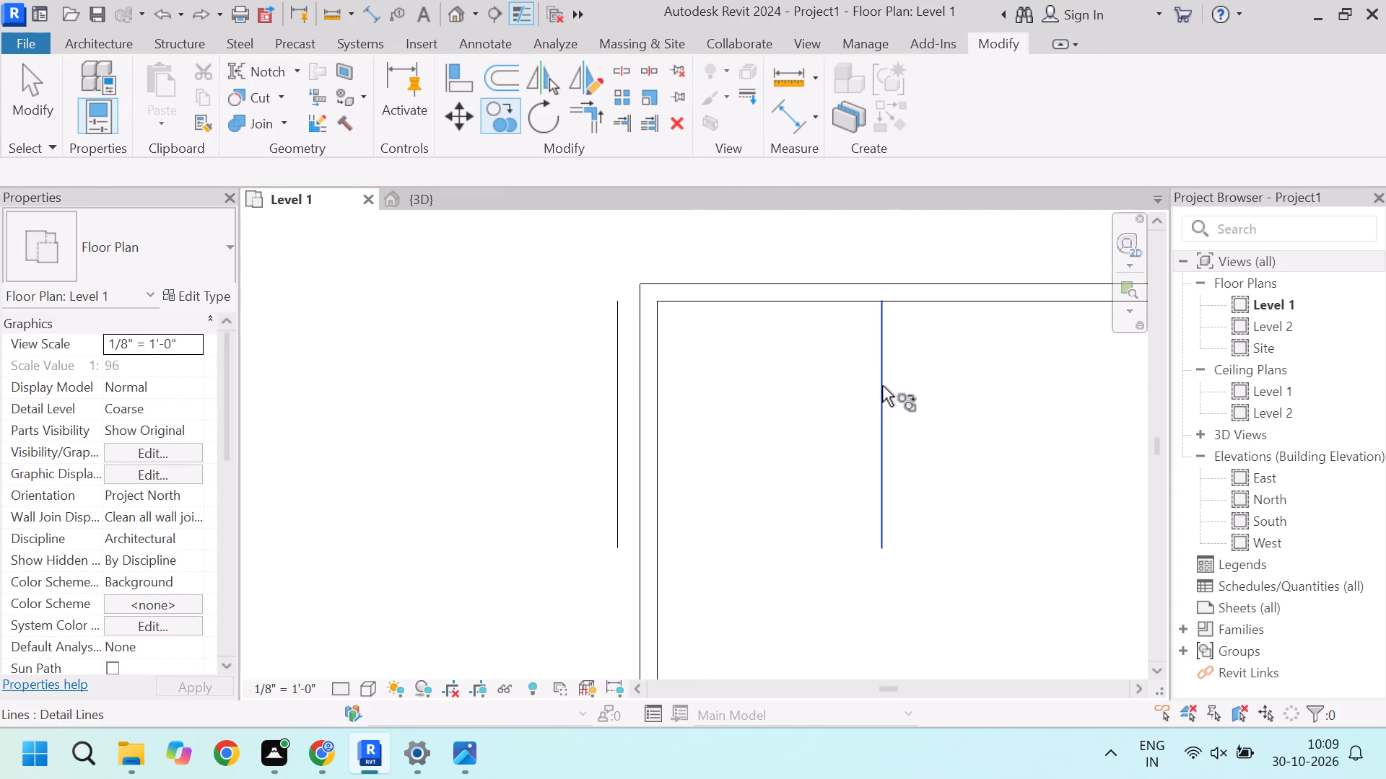
key(Return)
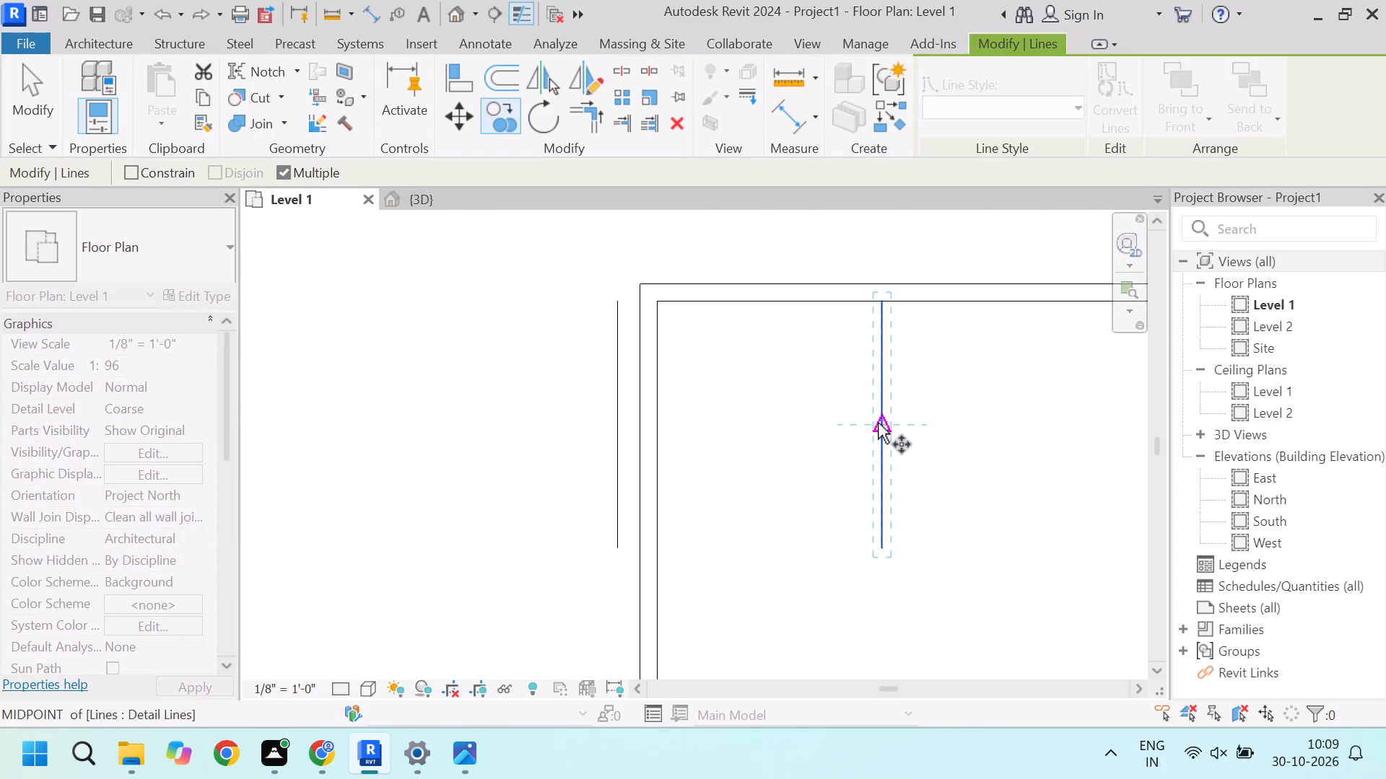
click(884, 423)
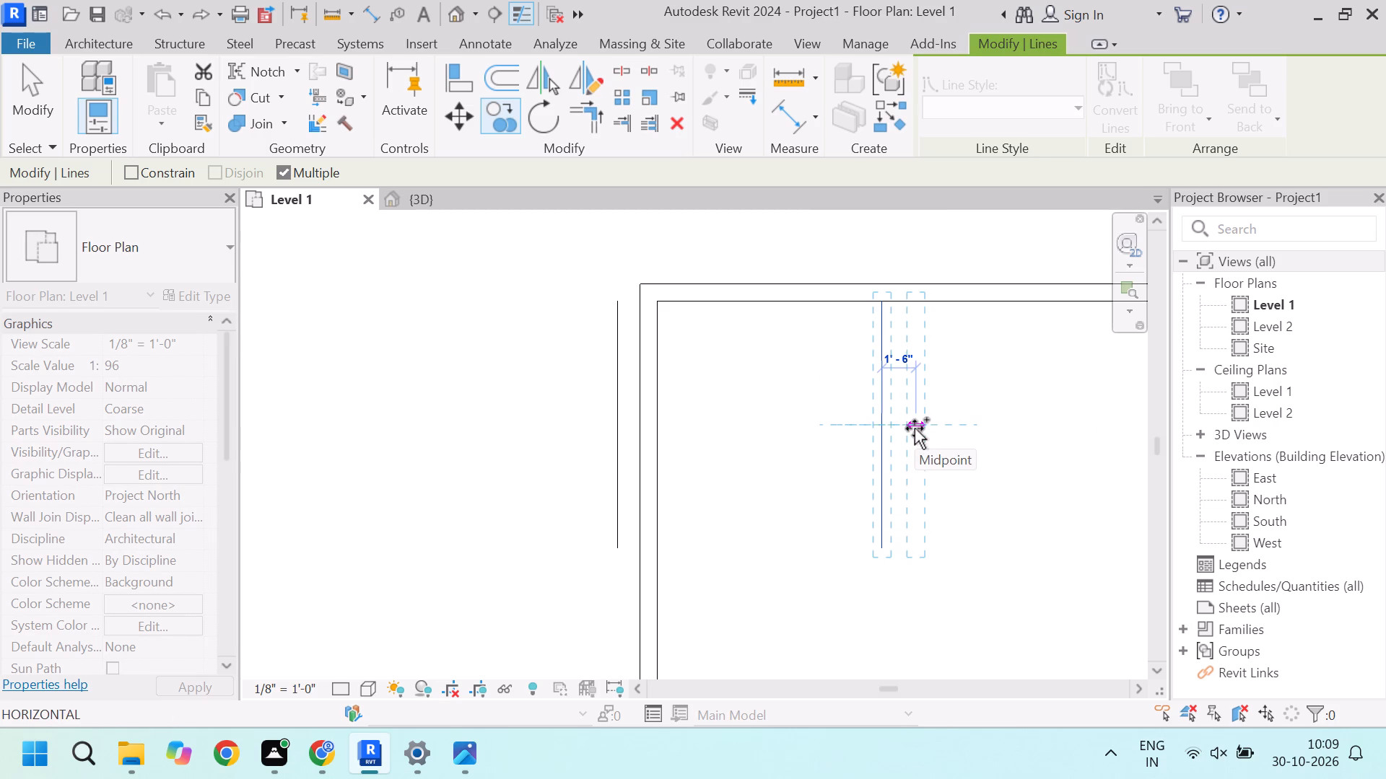
text(5")
key(Return)
Copy the detail line 3'6" east of the 5" offset line.
scroll(947, 428, up, 2)
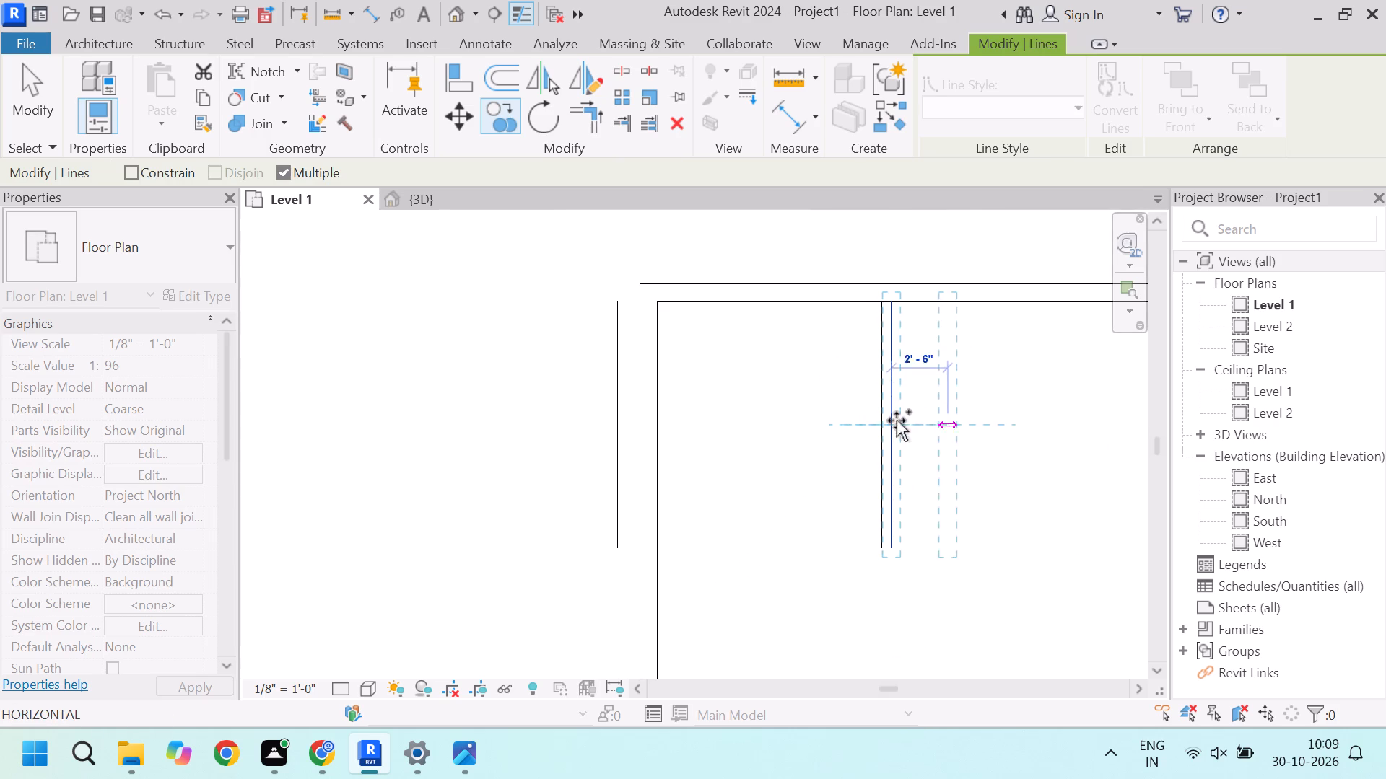
scroll(897, 421, up, 2)
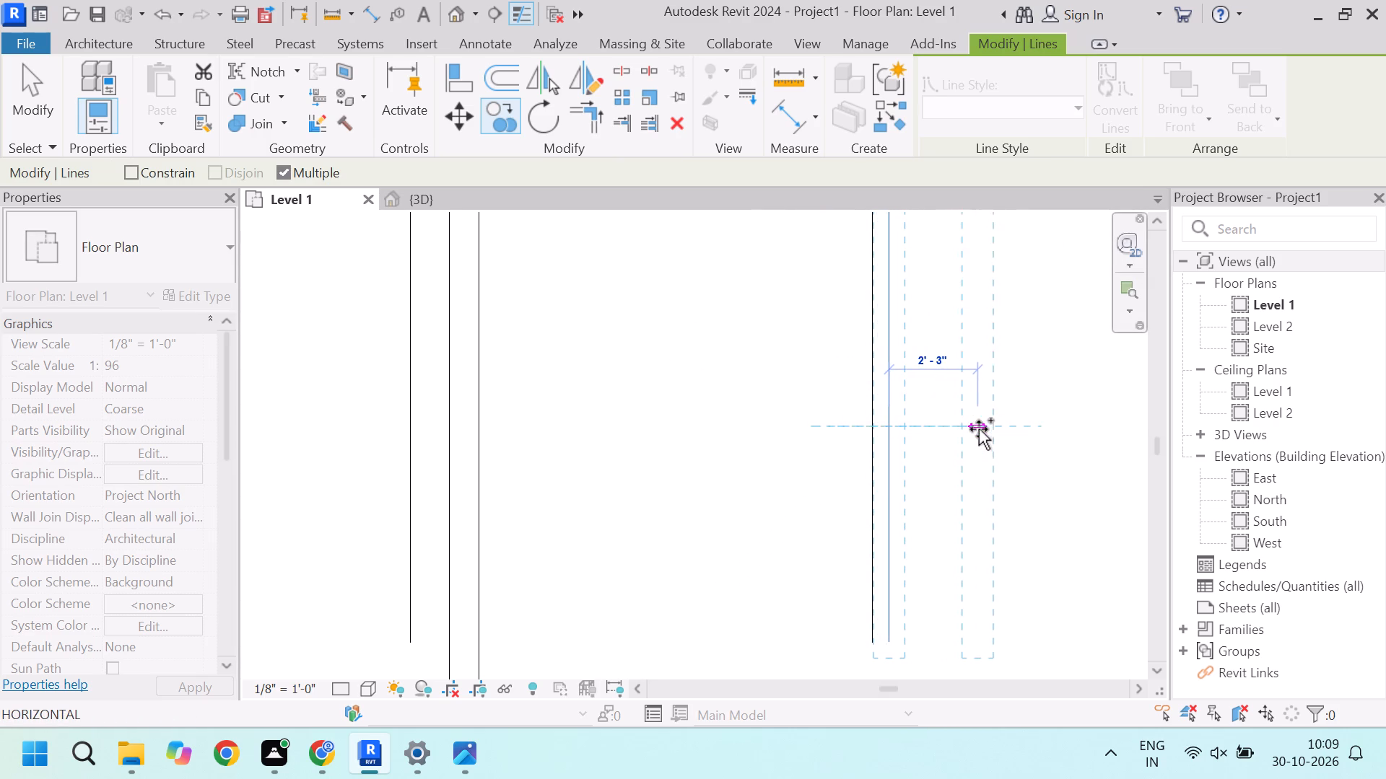
scroll(977, 434, down, 3)
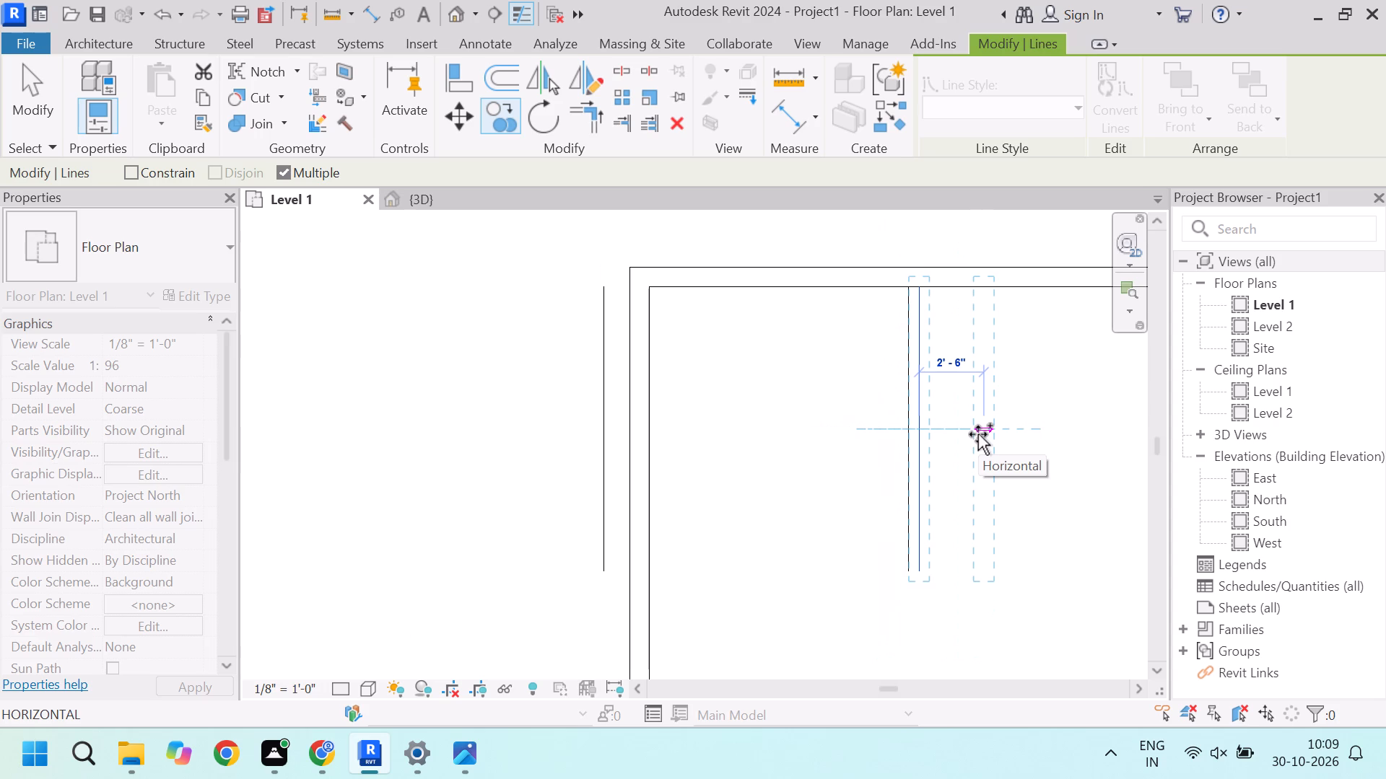
text(3'6)
key(Return)
Copy the newest detail line 5" farther east to complete the second 5" line pair.
scroll(456, 466, down, 2)
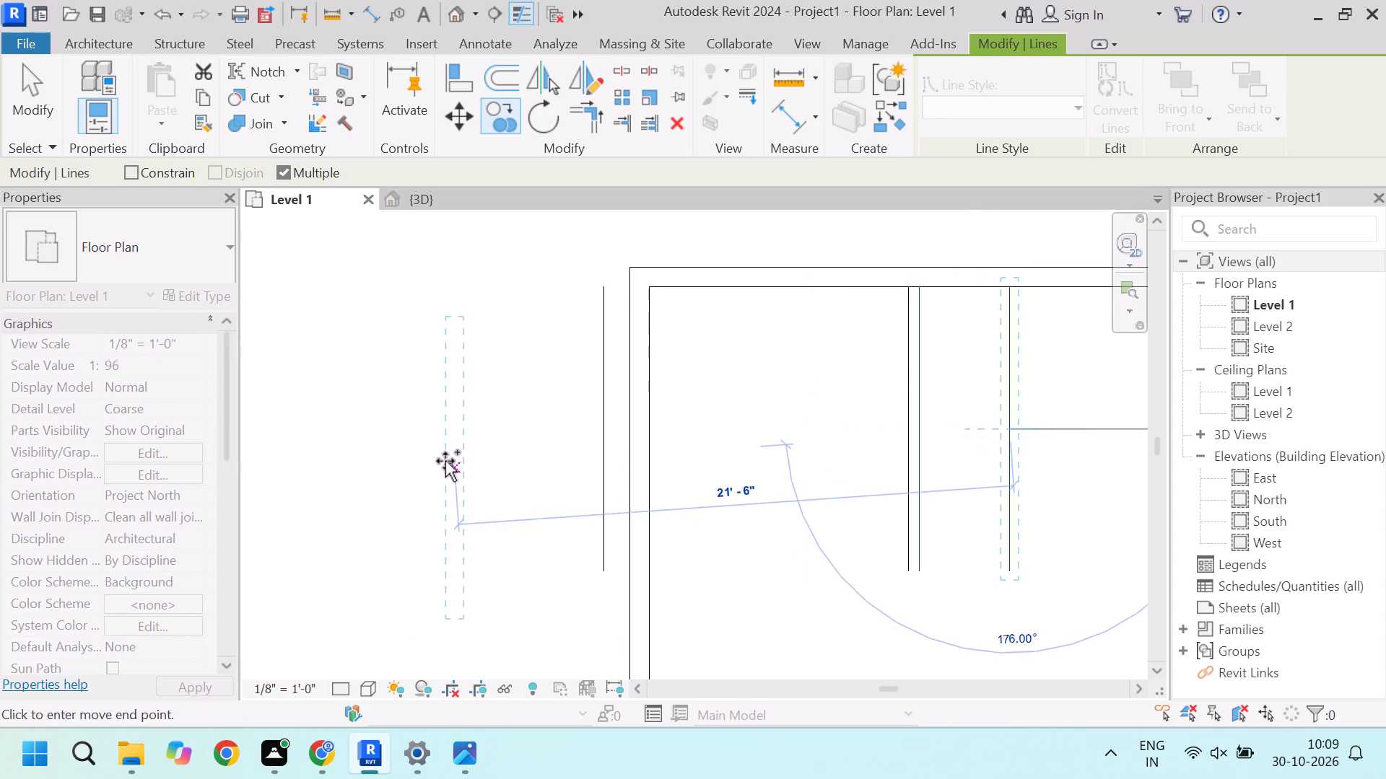
scroll(445, 461, down, 3)
scroll(724, 424, up, 5)
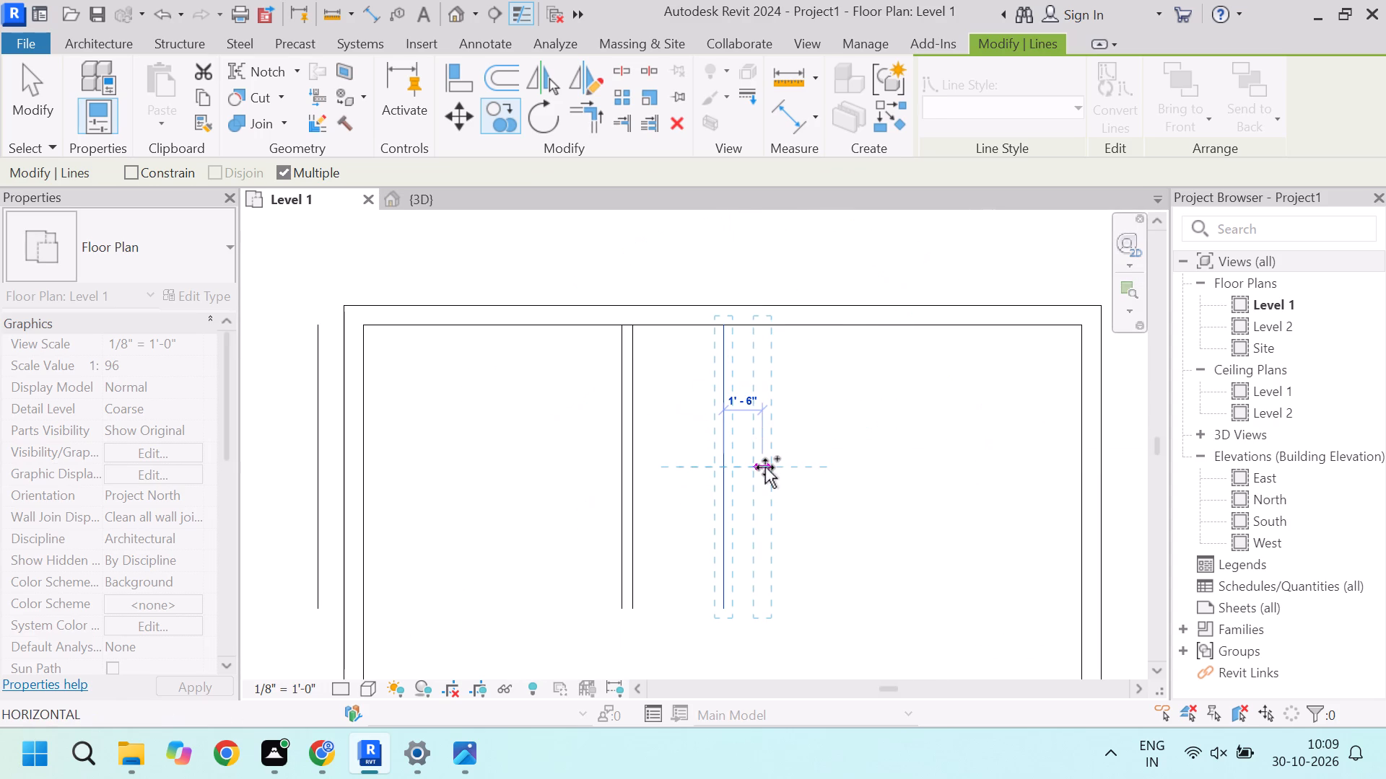
text(5")
key(Return)
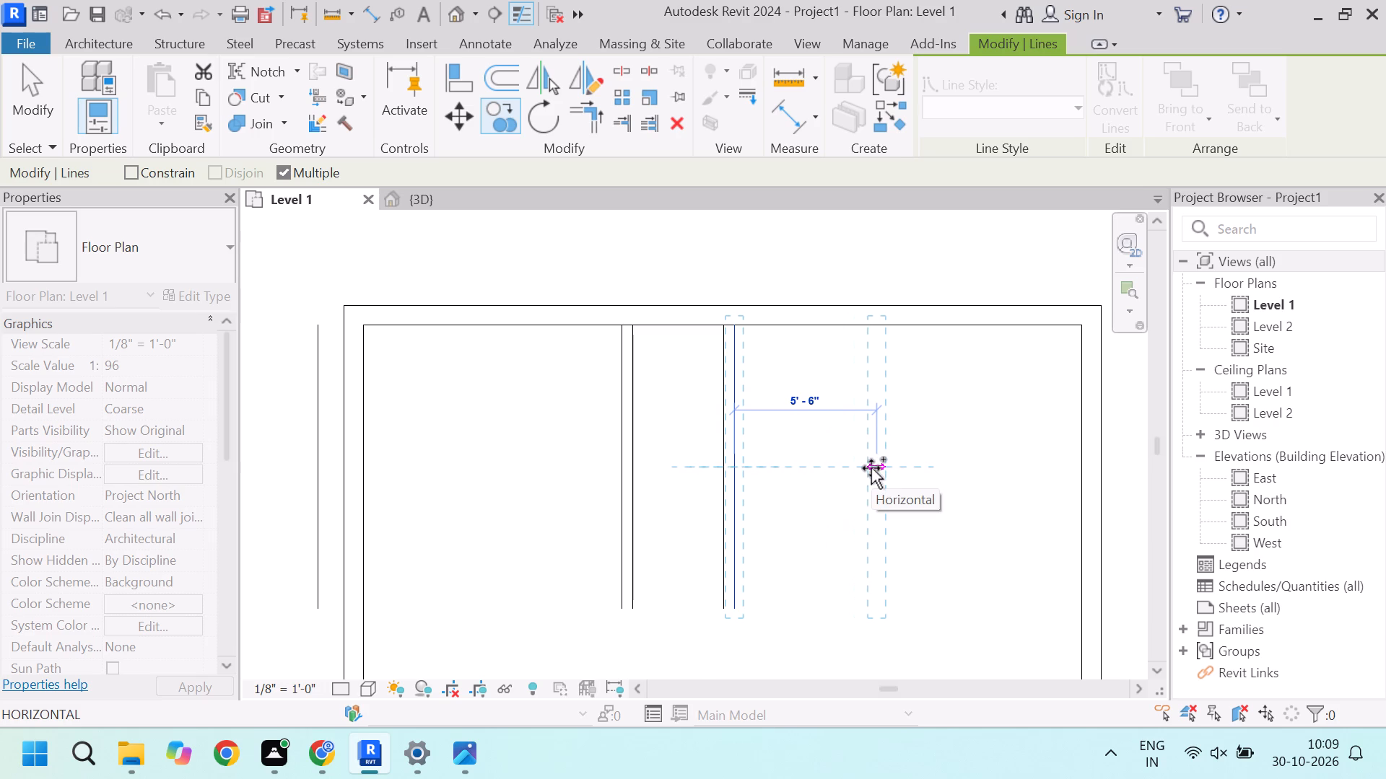
Place another copy of the detail line 9' east of the second 5" line pair.
key(9)
key(apostrophe)
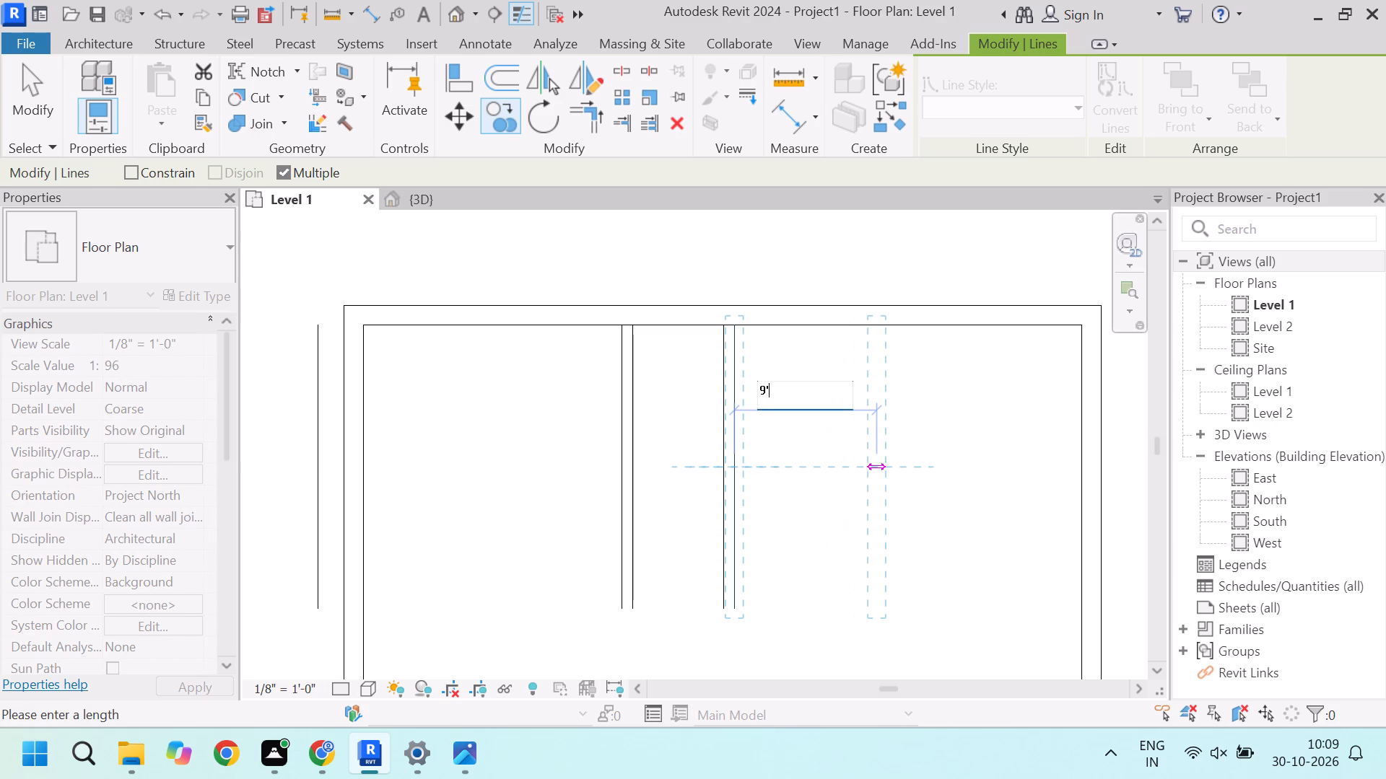
key(Return)
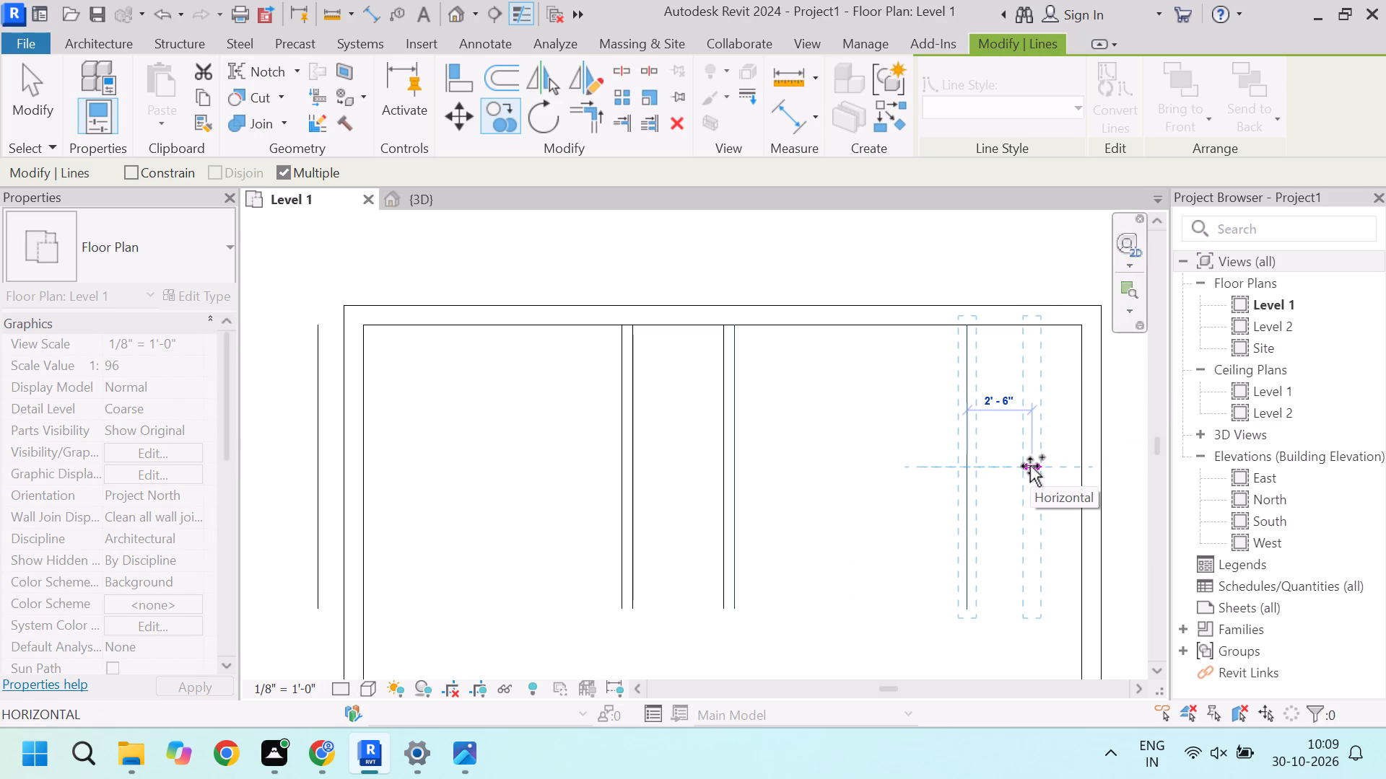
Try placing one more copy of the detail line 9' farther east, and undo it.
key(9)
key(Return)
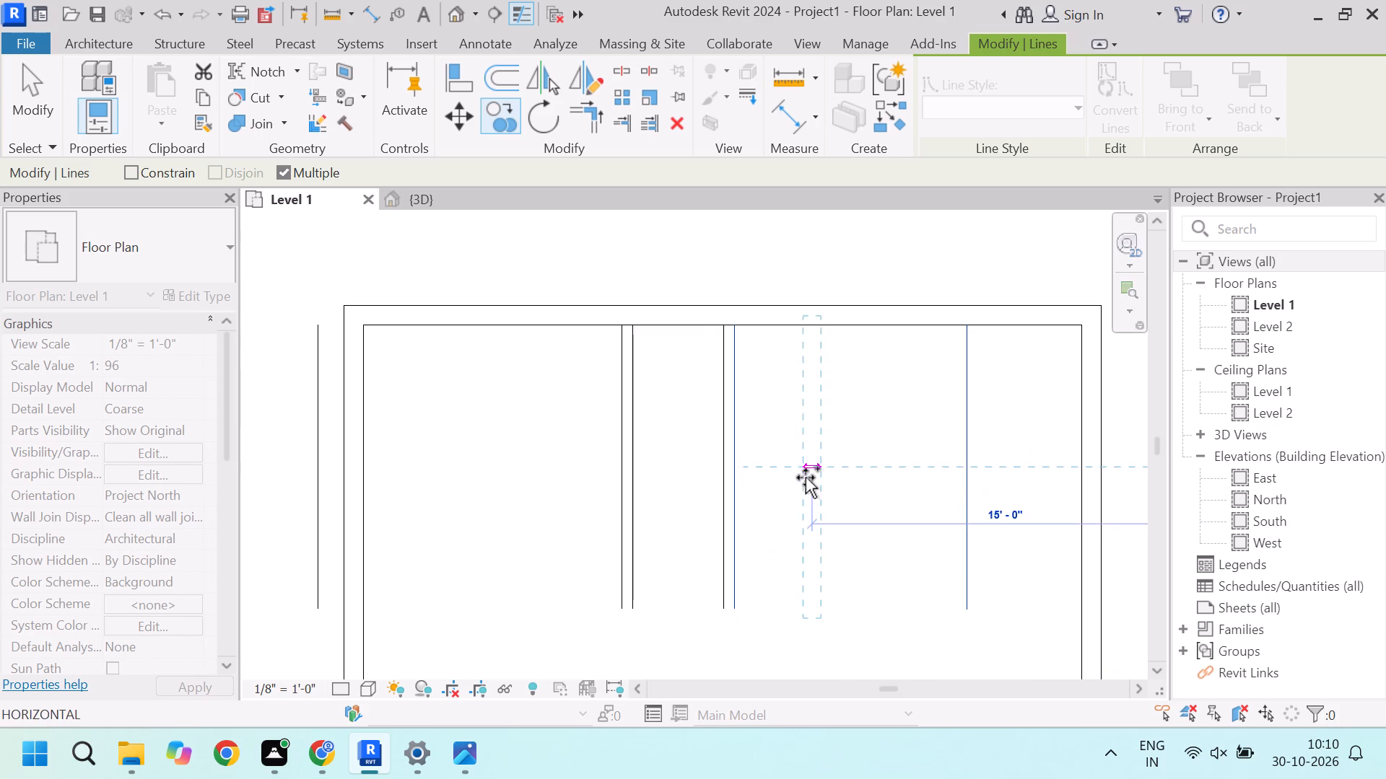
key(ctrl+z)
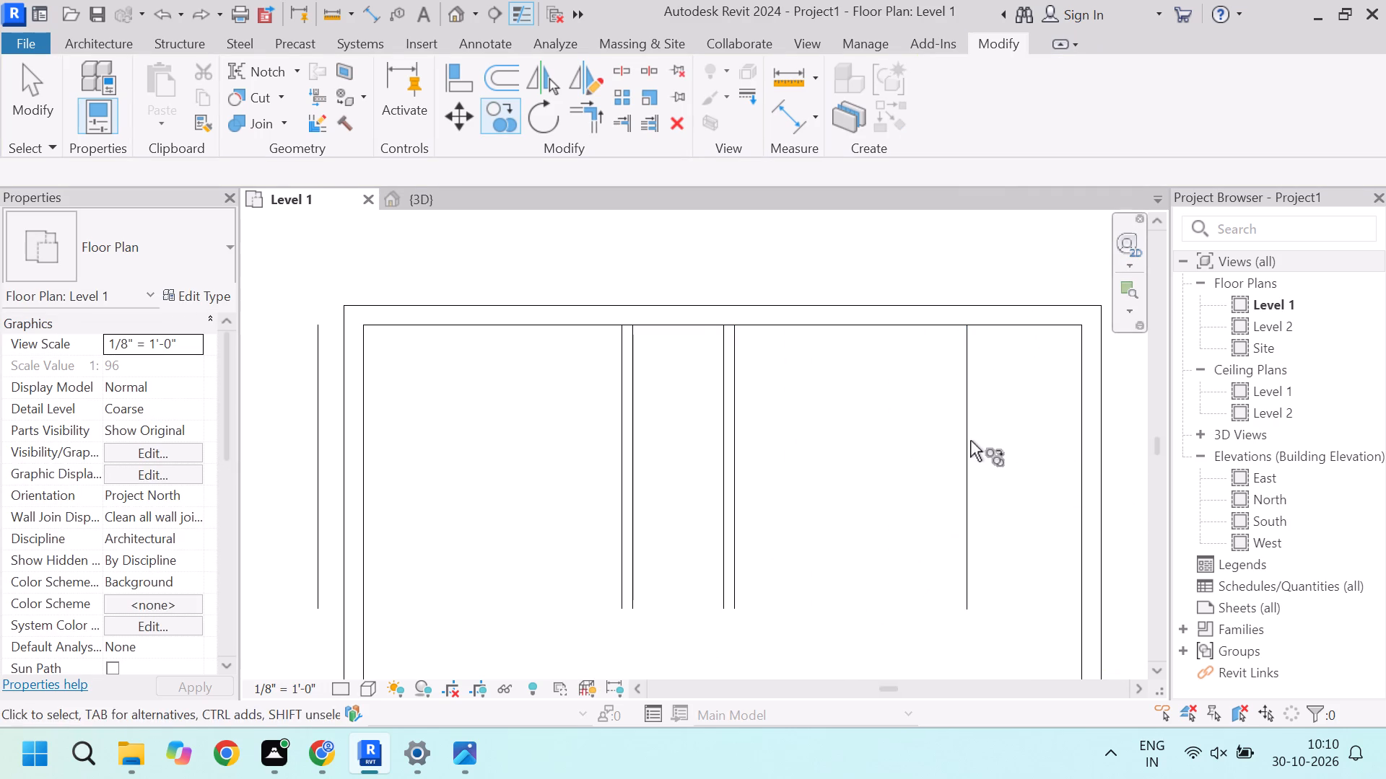
Copy the easternmost detail line 9" east to mark the outer wall's thickness, and end the copying.
click(962, 439)
key(Return)
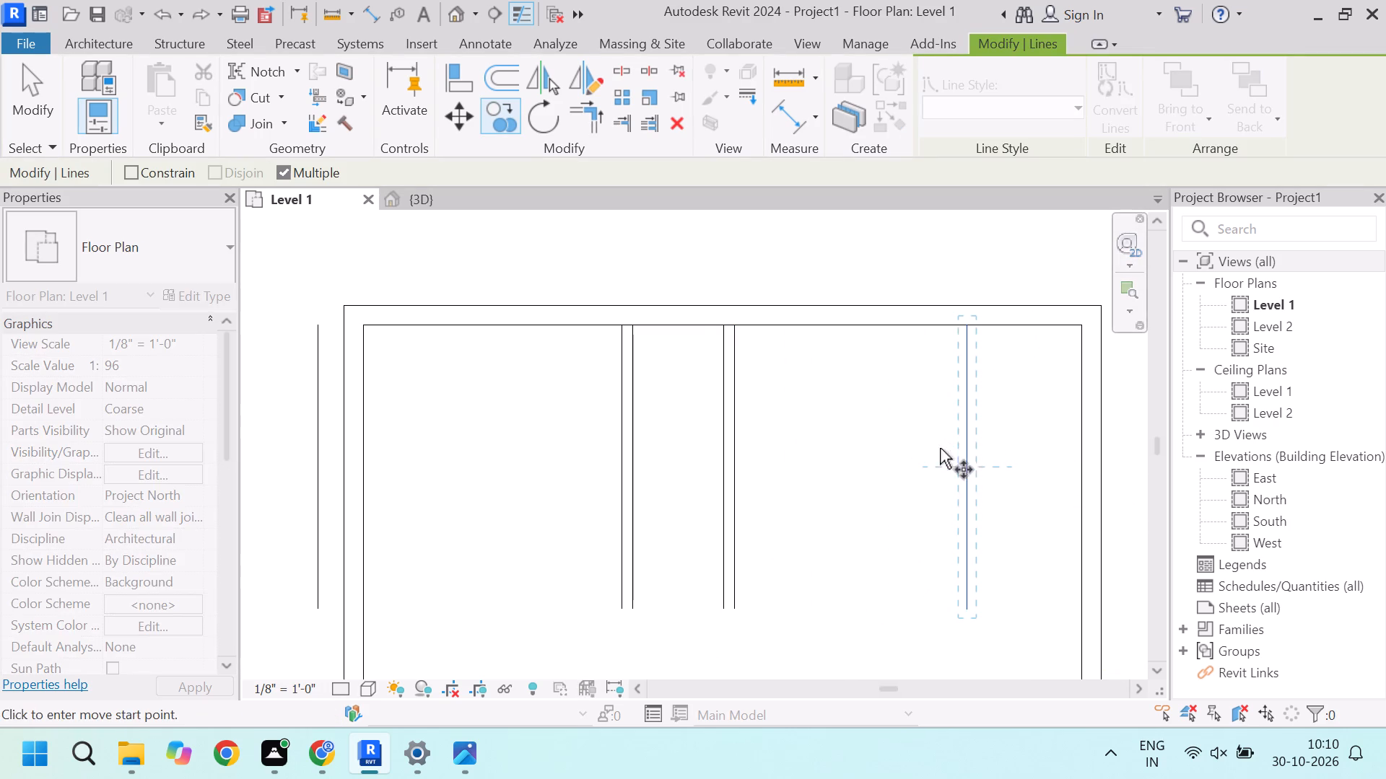
click(972, 469)
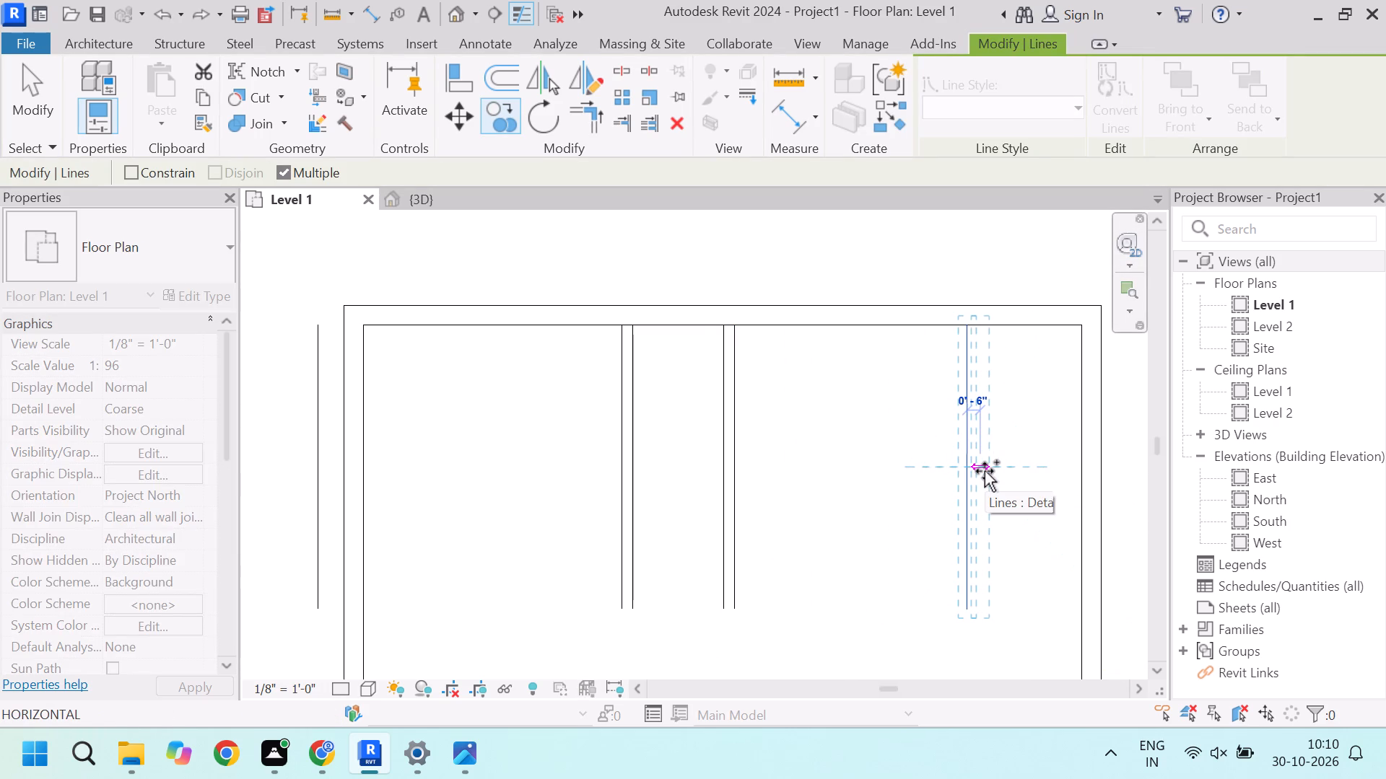
text(9")
key(Return)
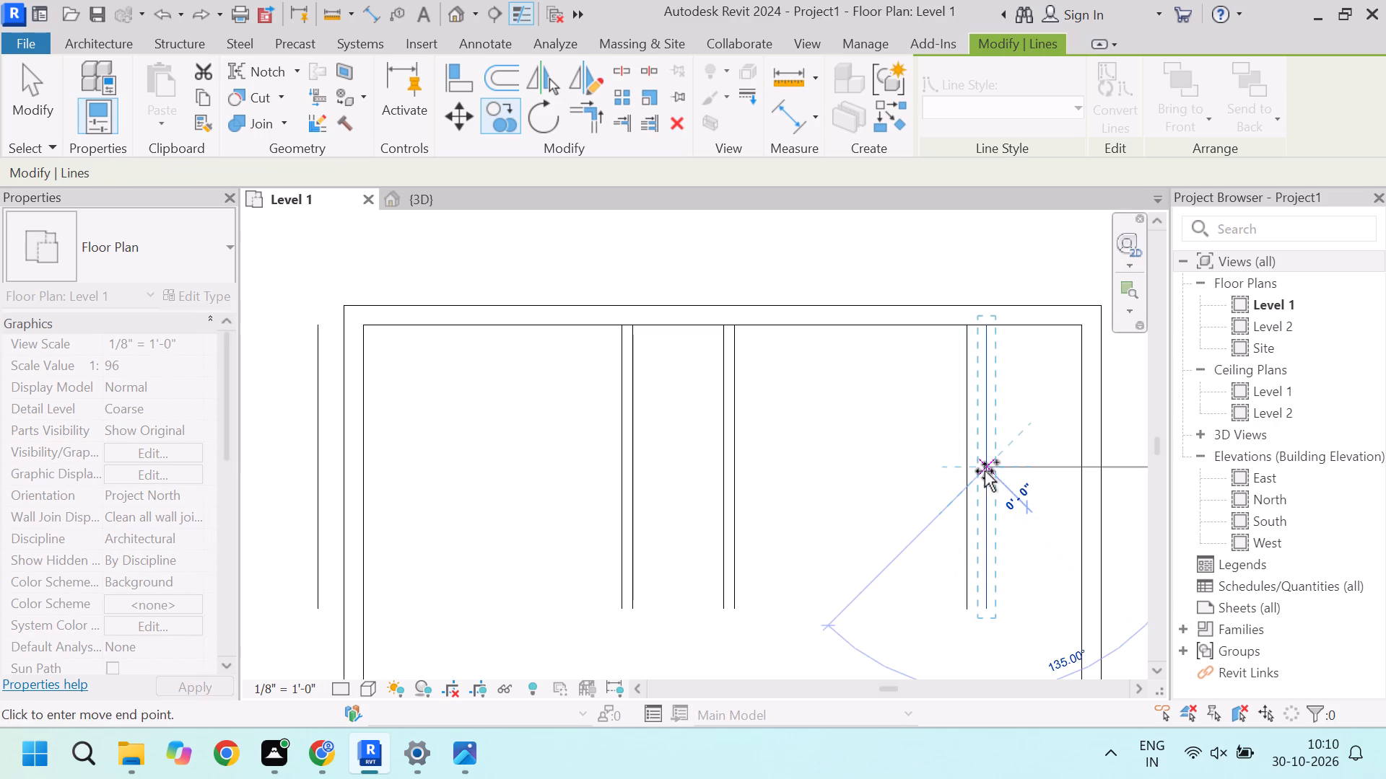
scroll(790, 531, down, 5)
key(space)
scroll(917, 454, down, 2)
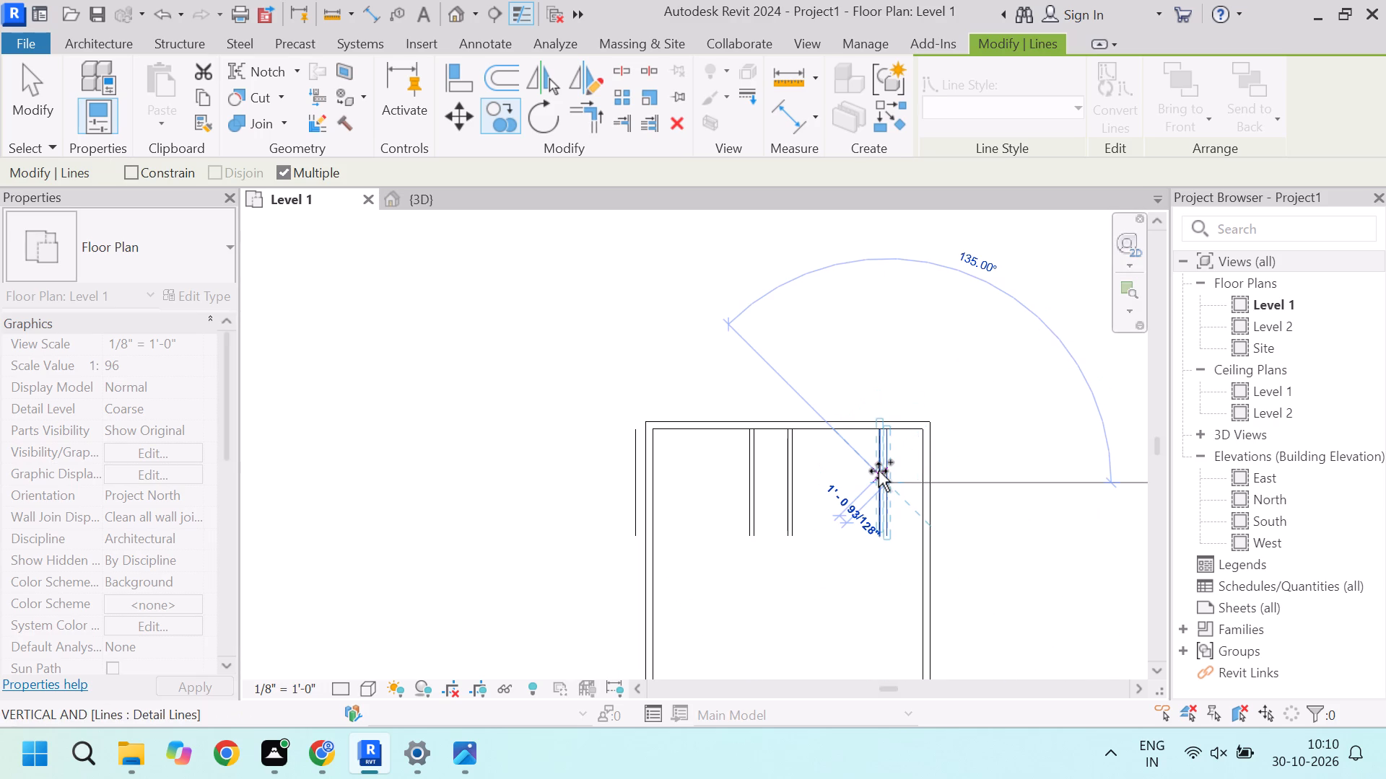
key(Escape)
key(Escape)
key(Escape)
Move the 9" east wall west until its outer face lines up with the easternmost detail line.
scroll(925, 458, up, 3)
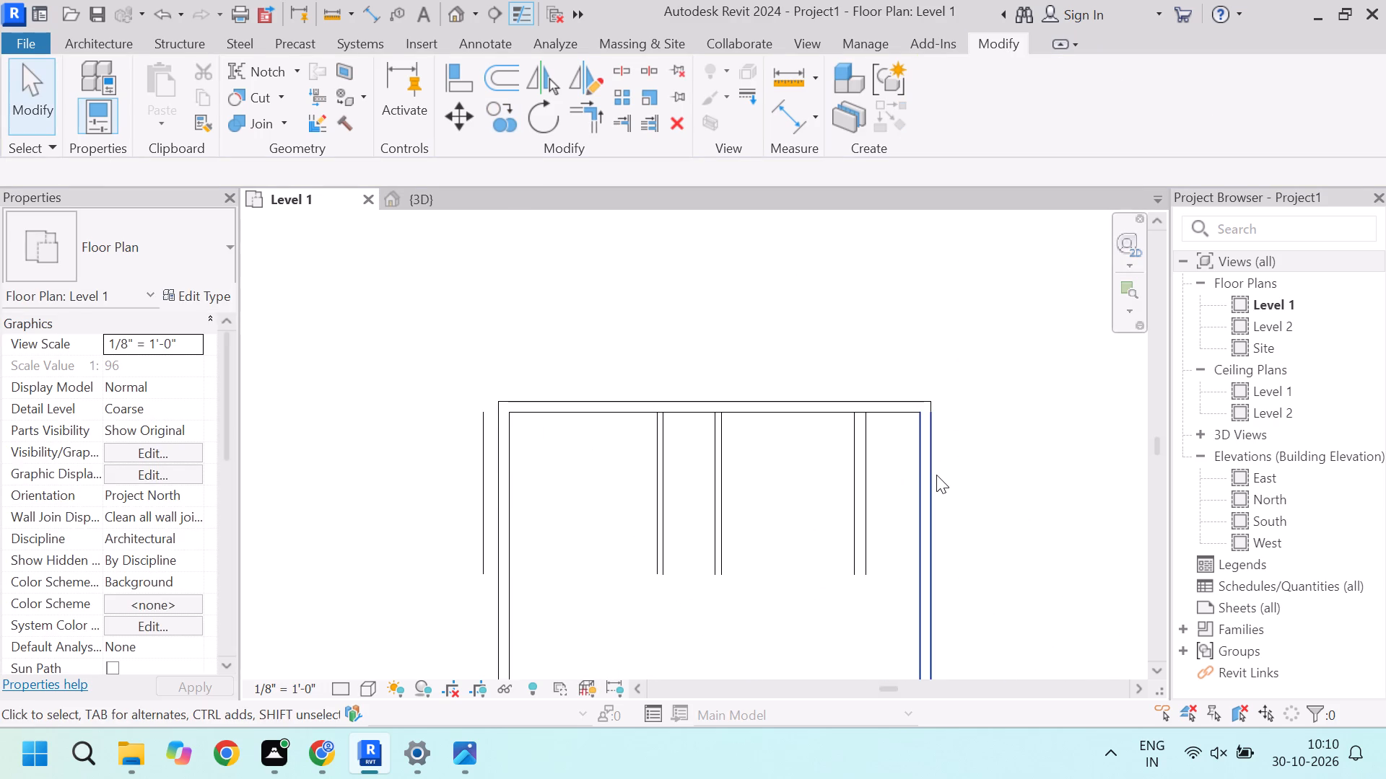
drag(936, 475, 862, 484)
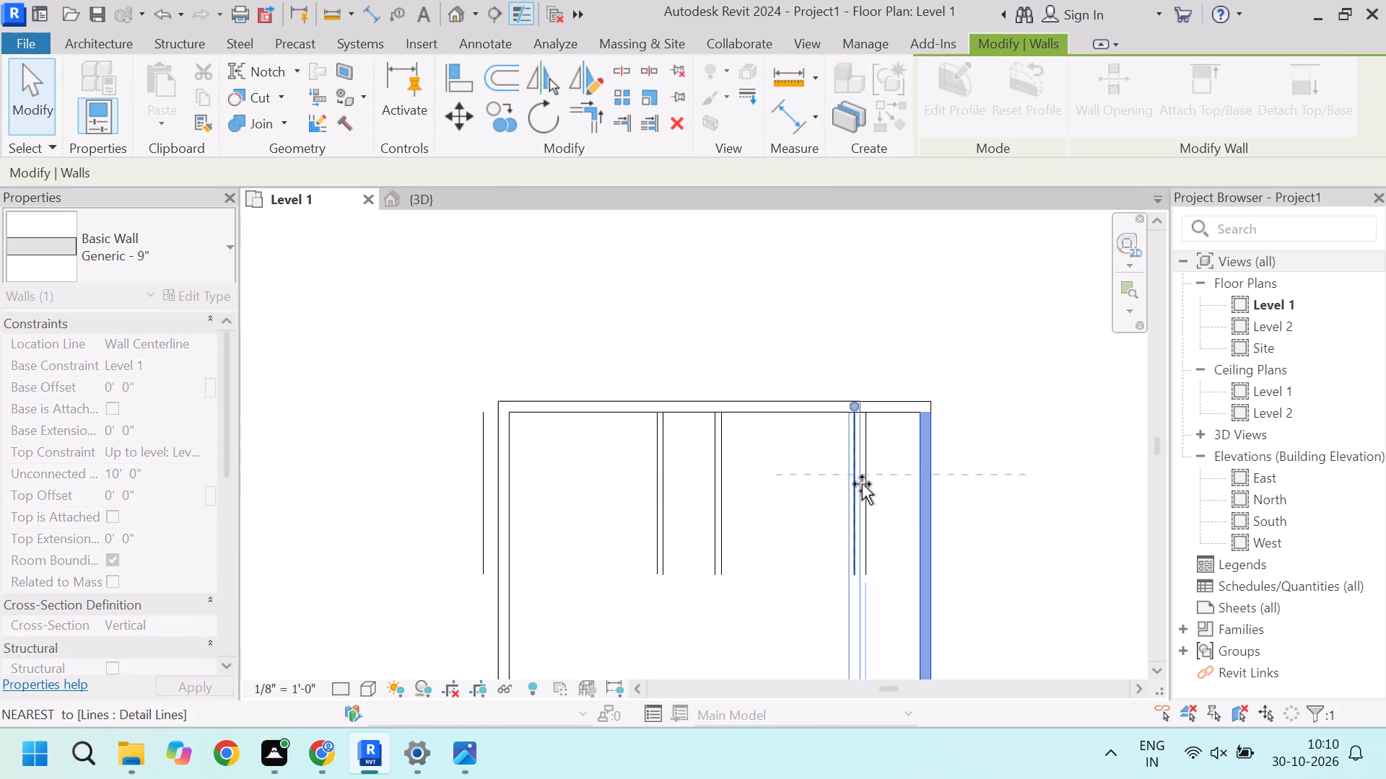
drag(862, 484, 841, 484)
scroll(825, 417, up, 6)
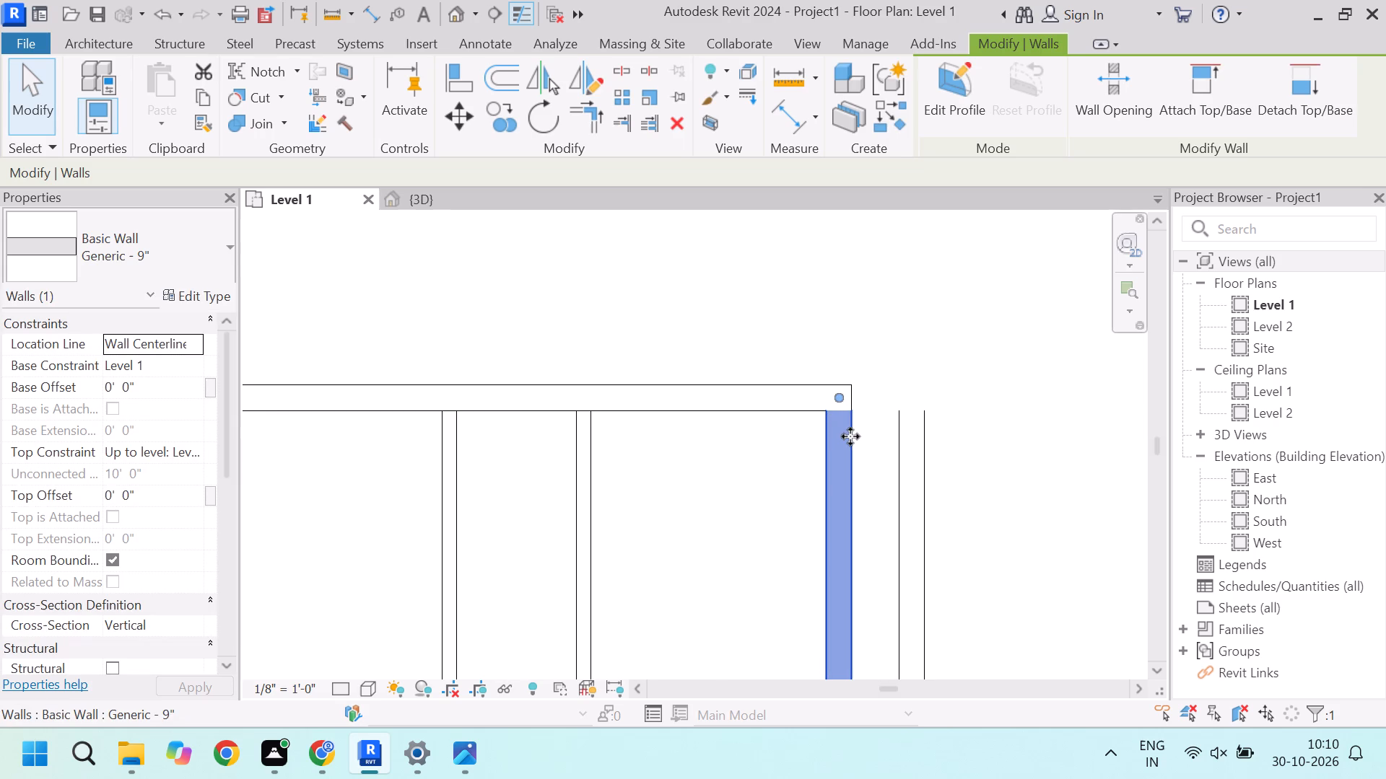
drag(850, 436, 926, 427)
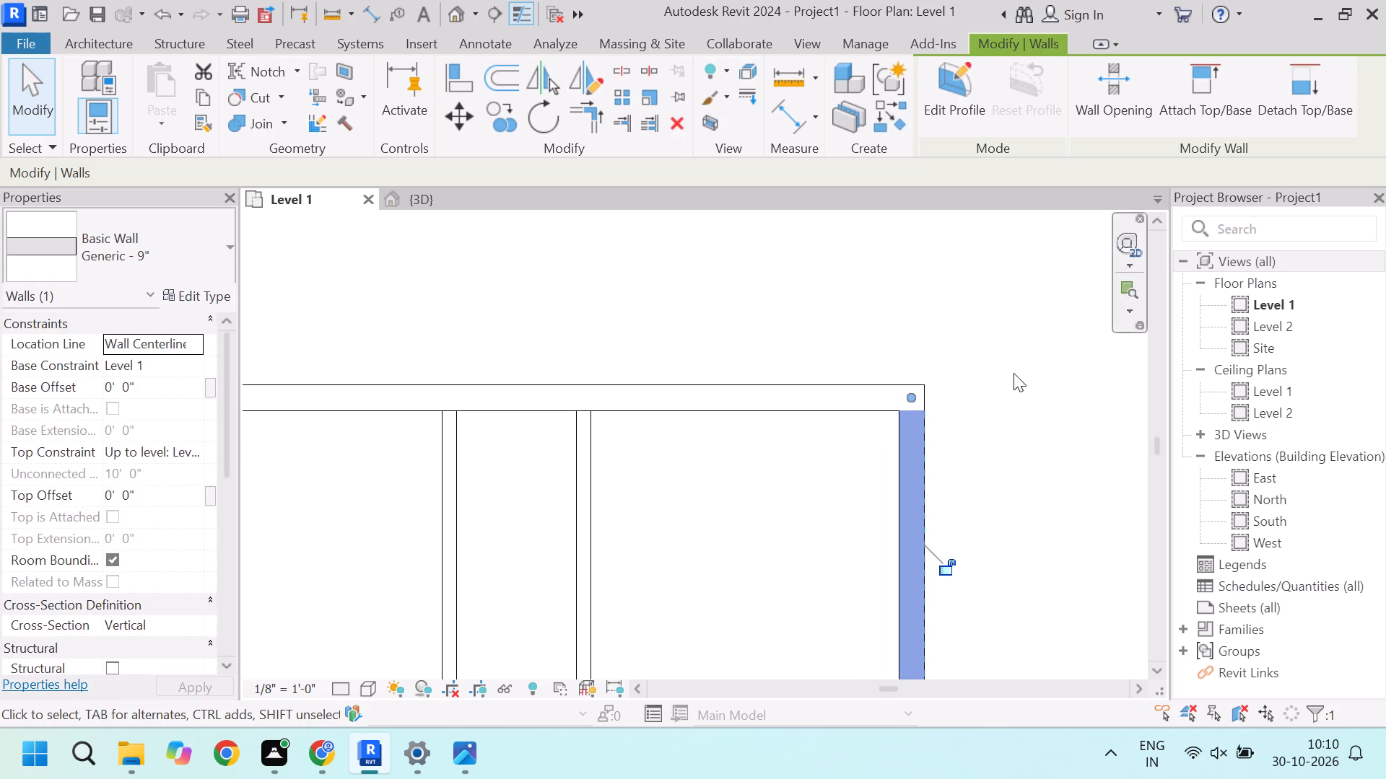
click(1014, 373)
Draw a Generic - 5" wall, location line Finish Face: Exterior, about 34' south from the north end of the first line pair's east line.
scroll(878, 364, down, 13)
scroll(866, 394, up, 6)
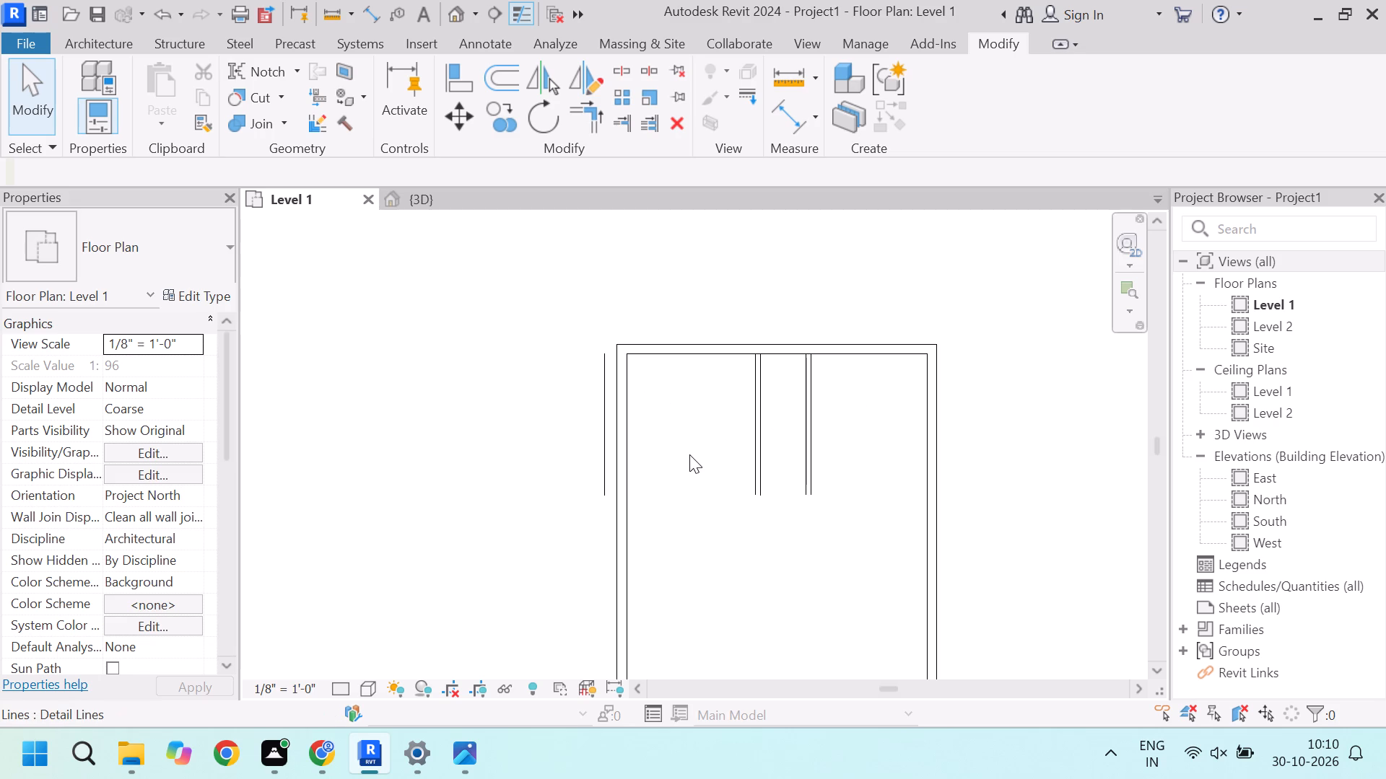
scroll(751, 467, up, 2)
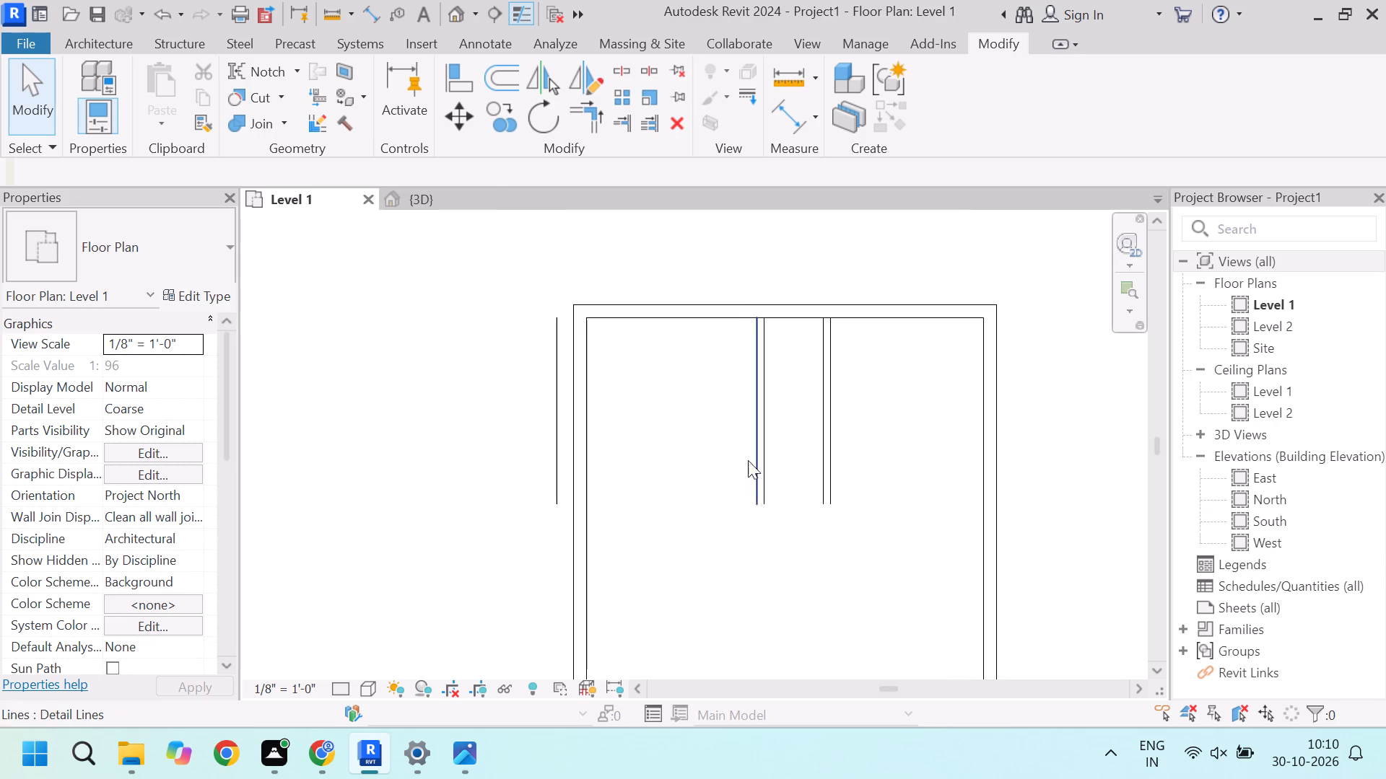
click(115, 45)
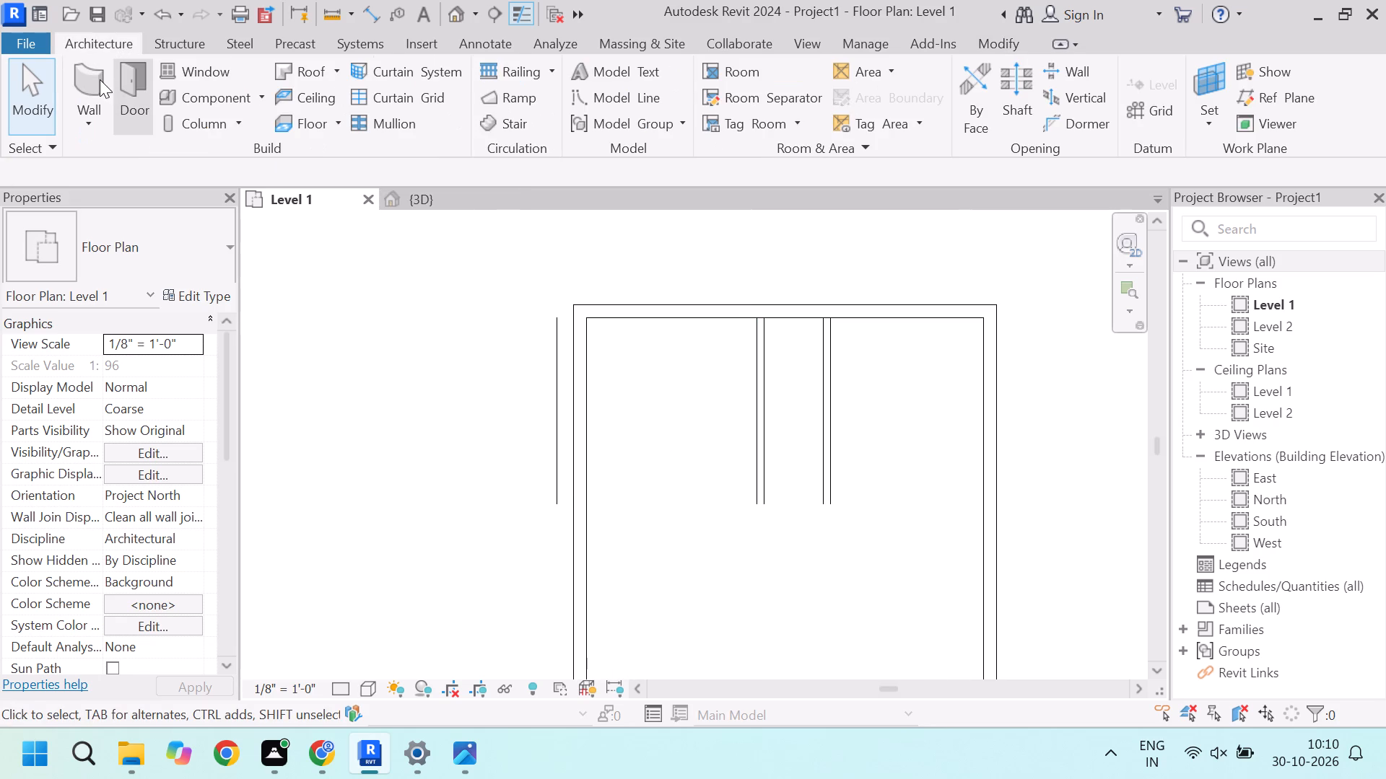
click(100, 79)
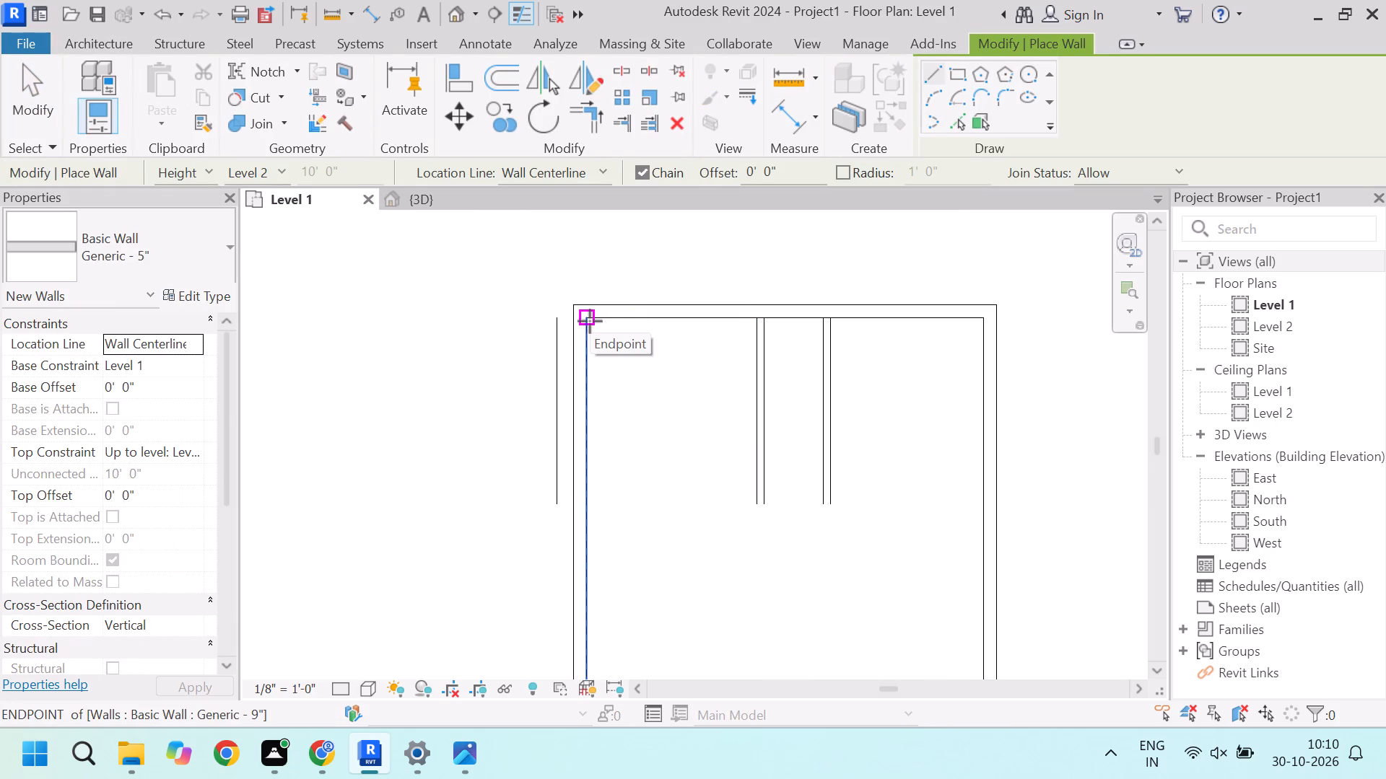
scroll(768, 311, up, 4)
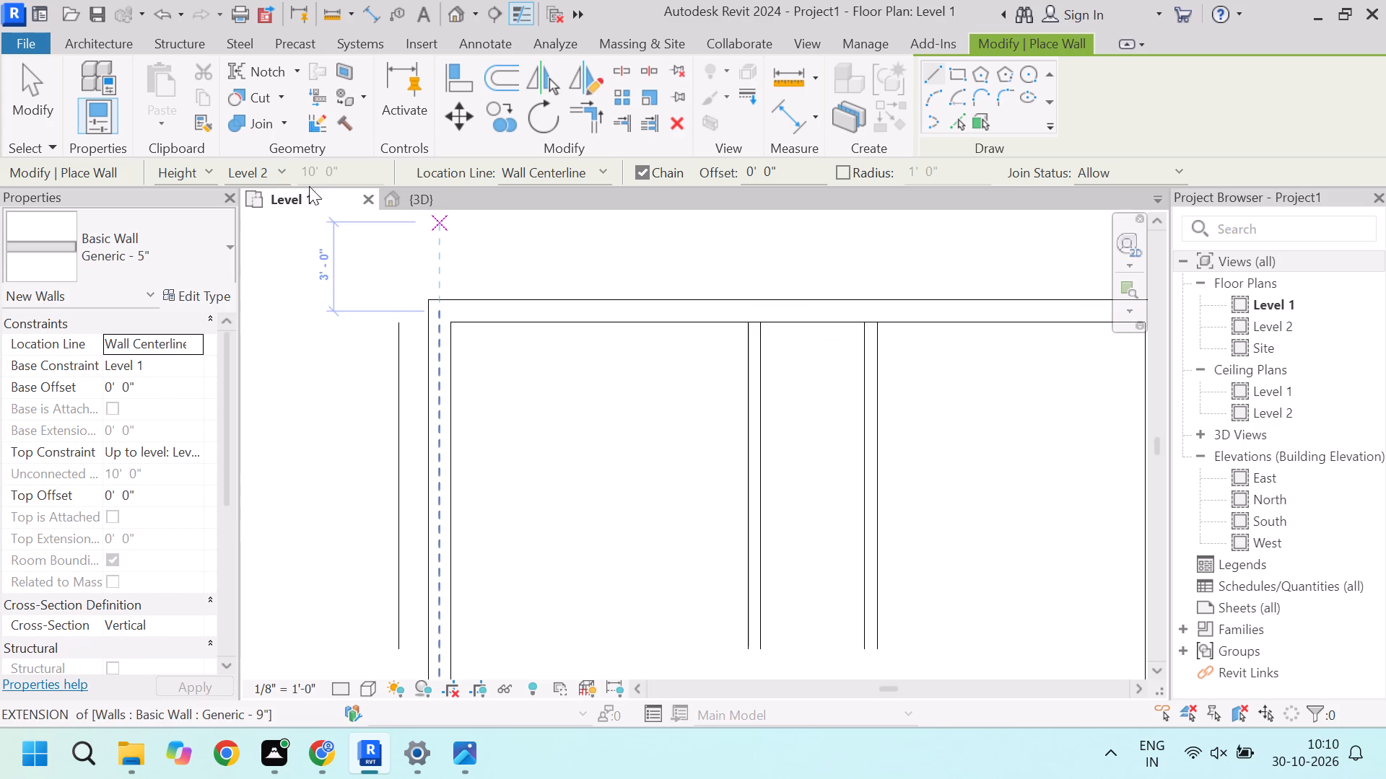
scroll(802, 336, up, 4)
scroll(743, 323, up, 3)
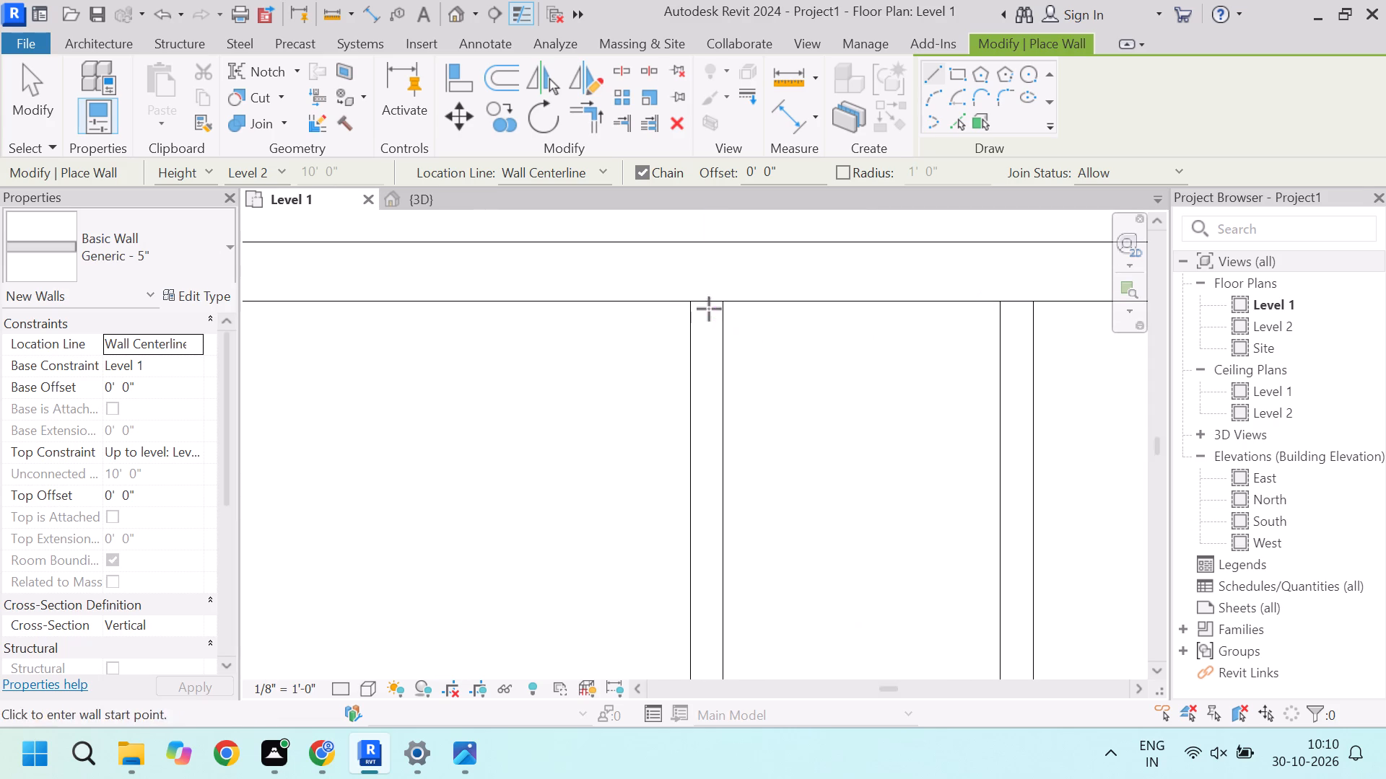
click(572, 168)
click(601, 225)
drag(724, 301, 723, 322)
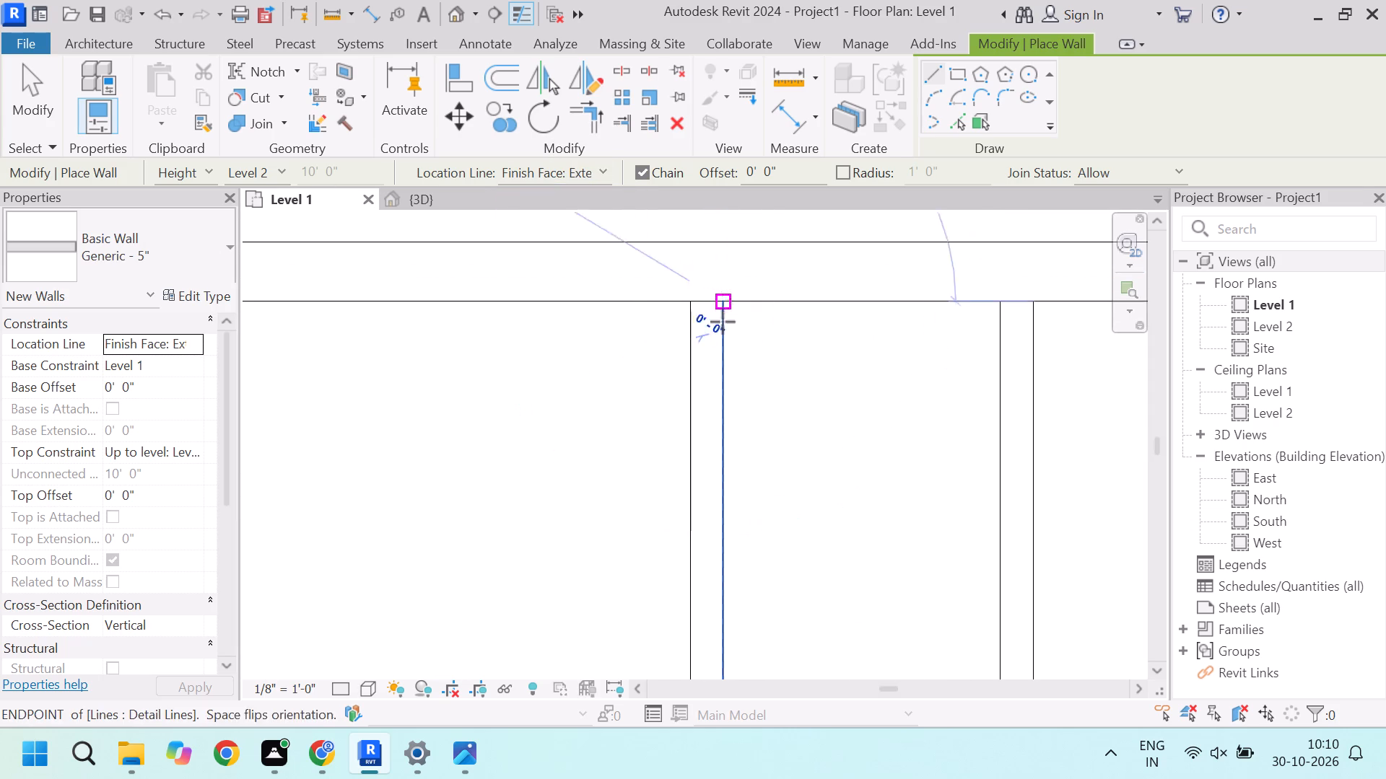
drag(723, 322, 723, 313)
scroll(723, 374, down, 12)
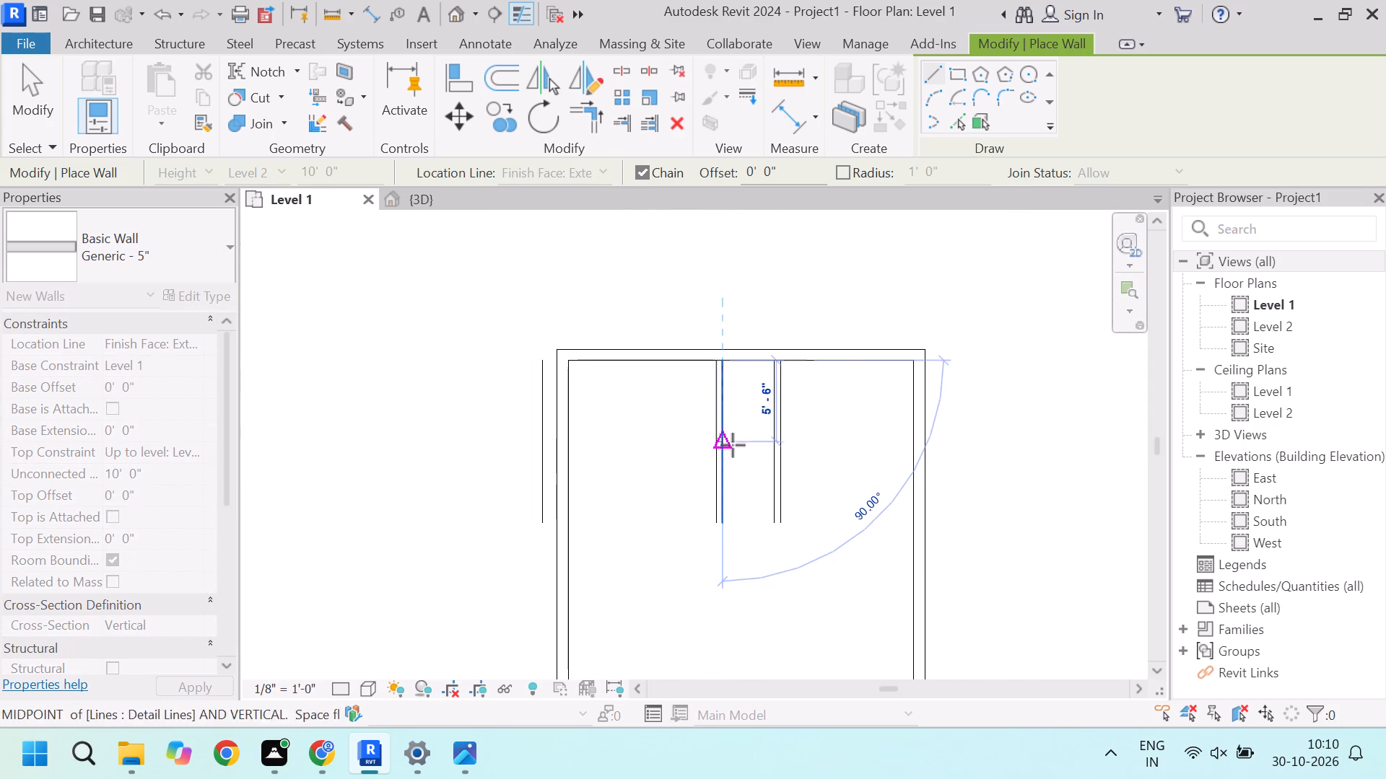
scroll(718, 495, up, 8)
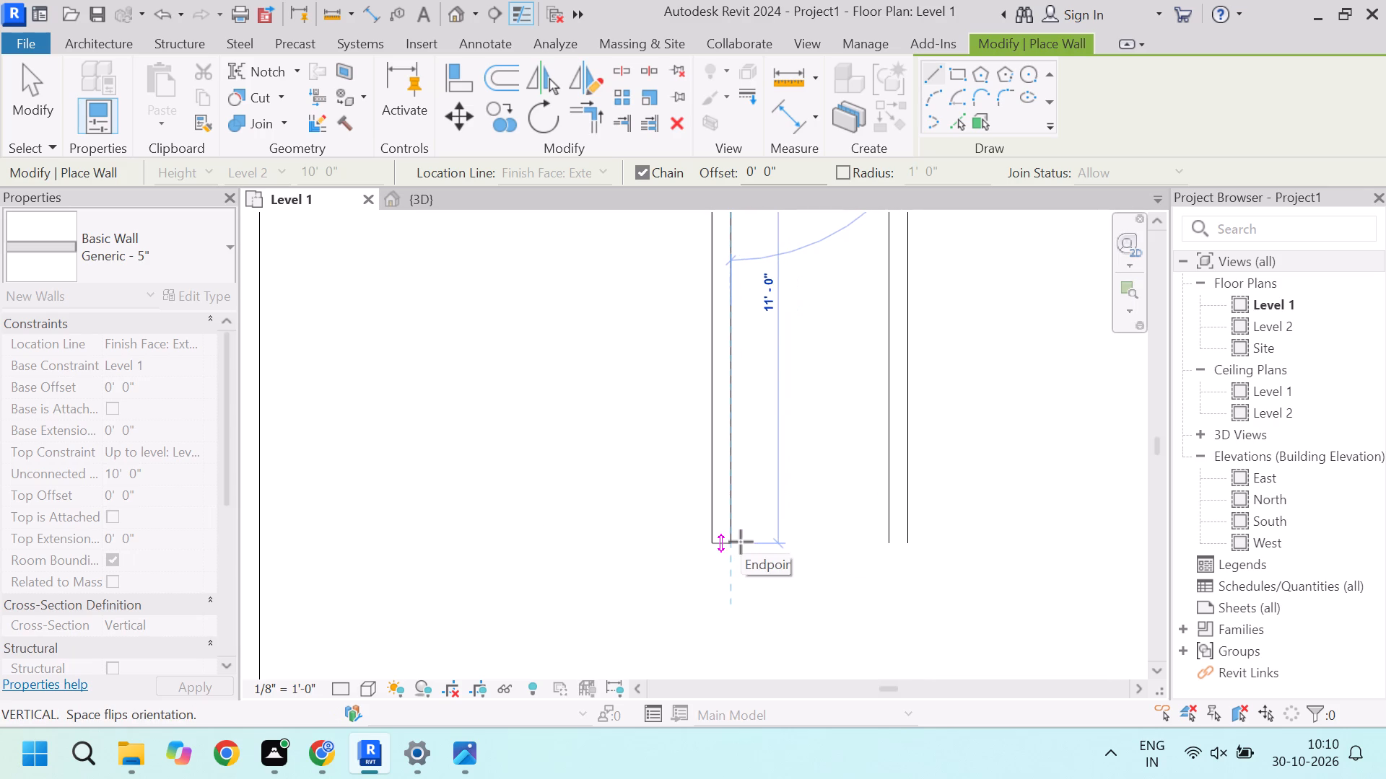
scroll(741, 543, down, 5)
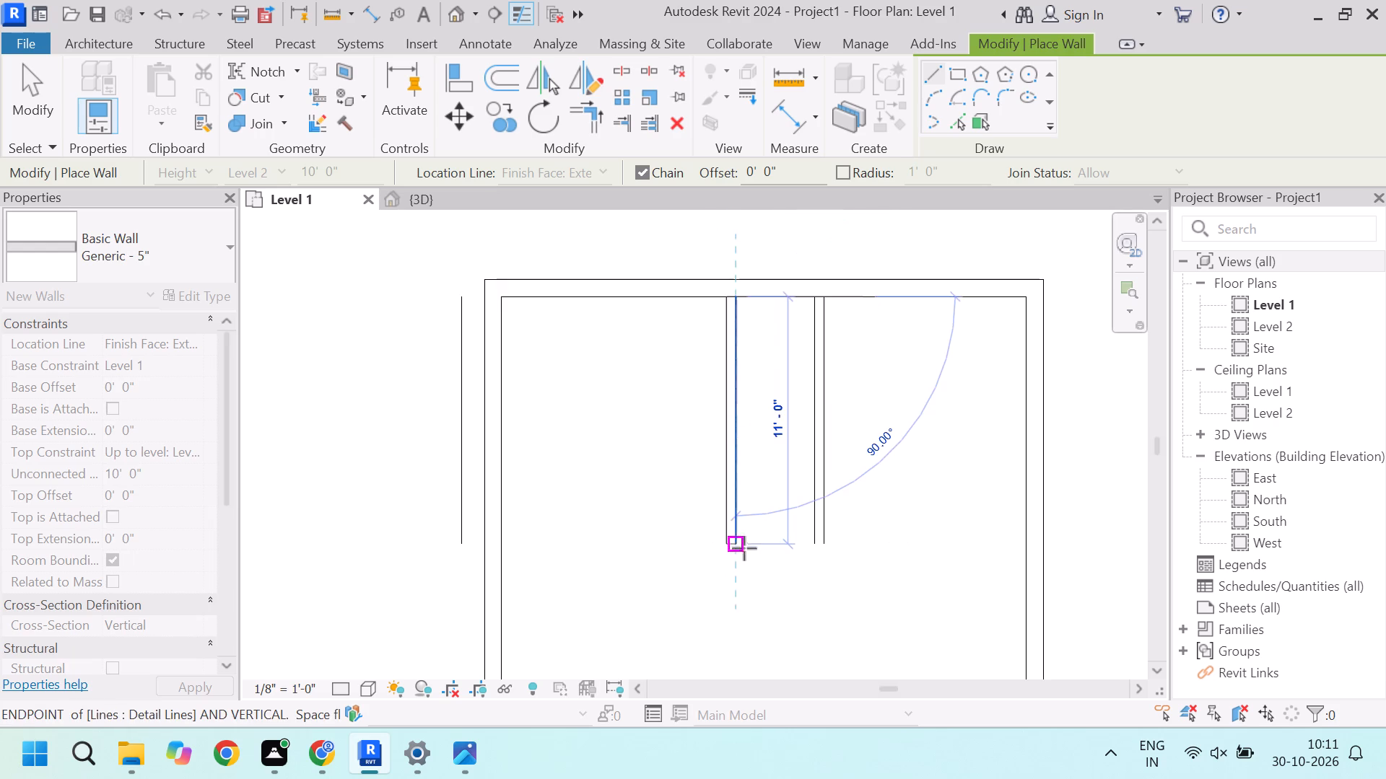
scroll(745, 553, down, 17)
scroll(743, 620, up, 5)
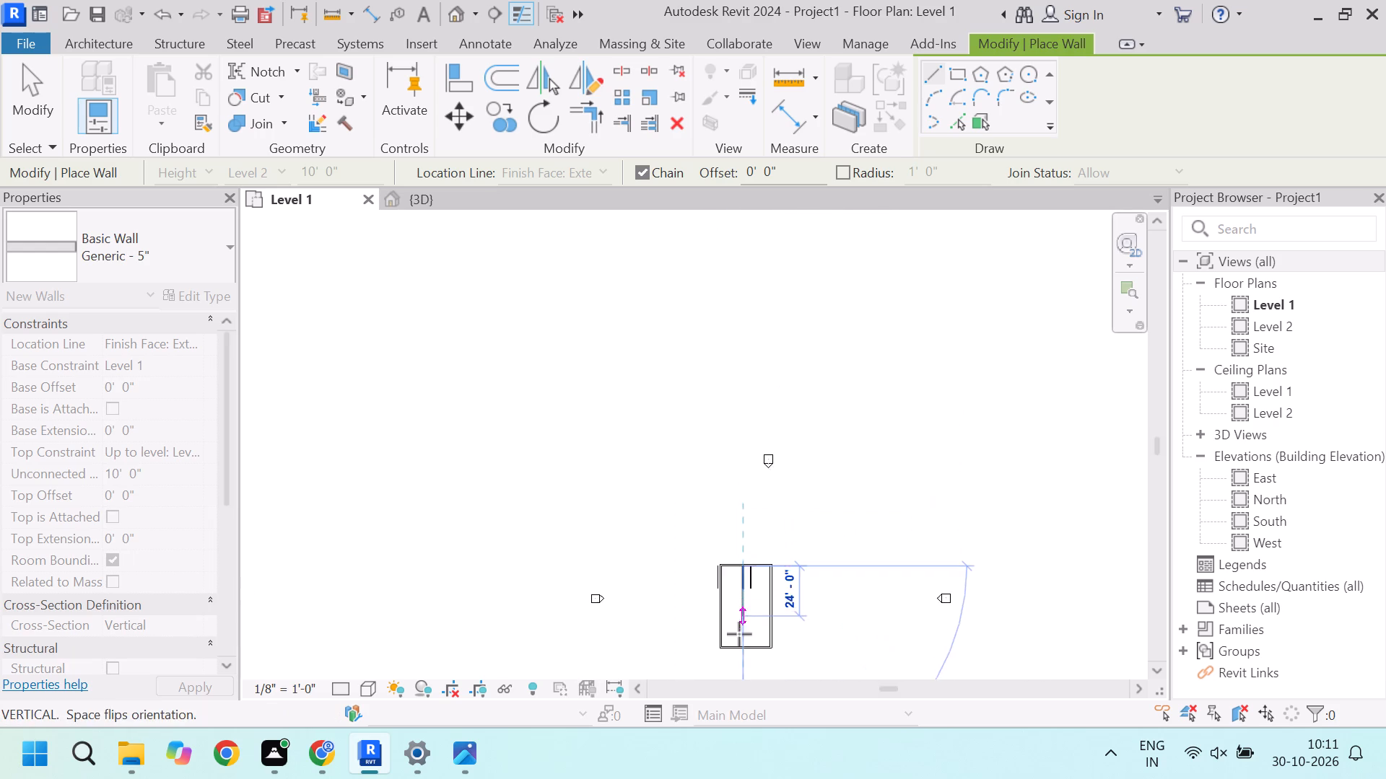
scroll(748, 653, up, 3)
click(746, 643)
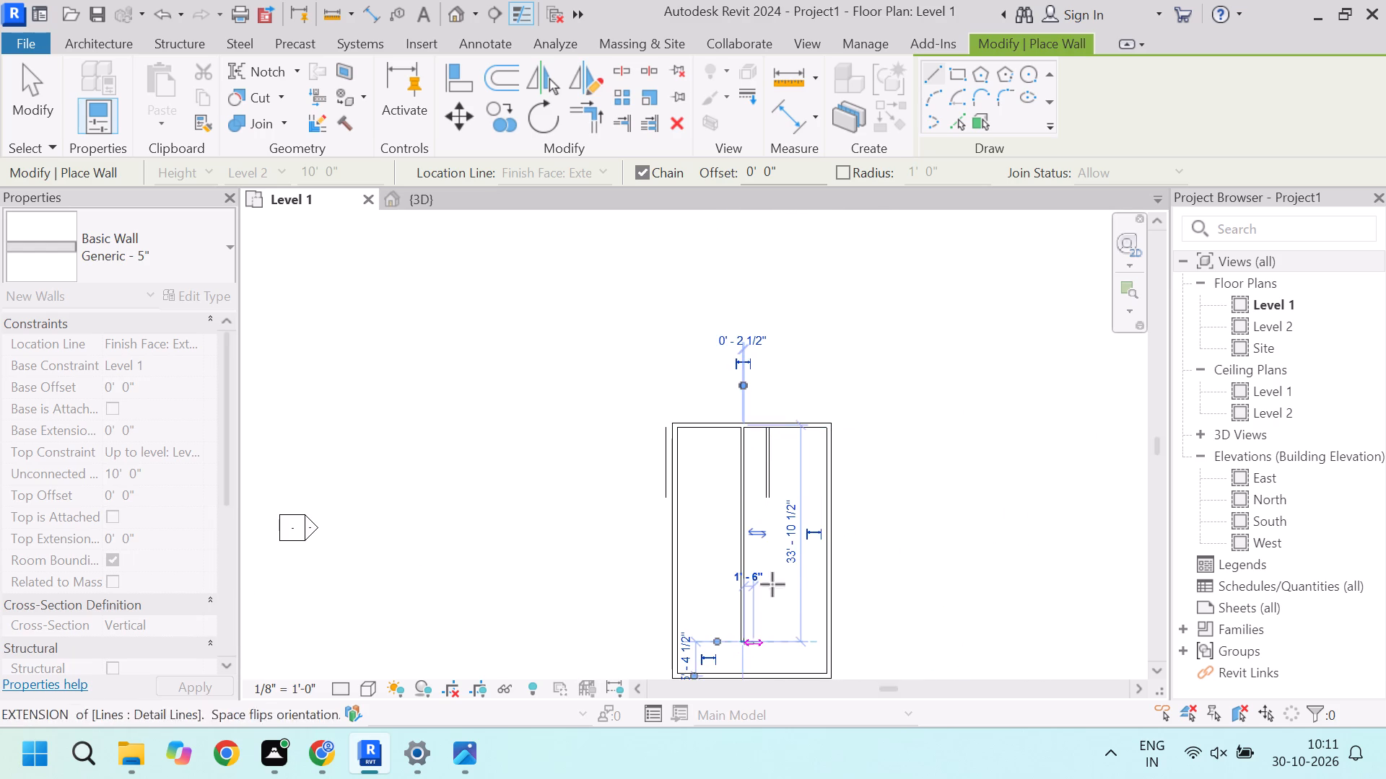
scroll(810, 532, up, 2)
key(Escape)
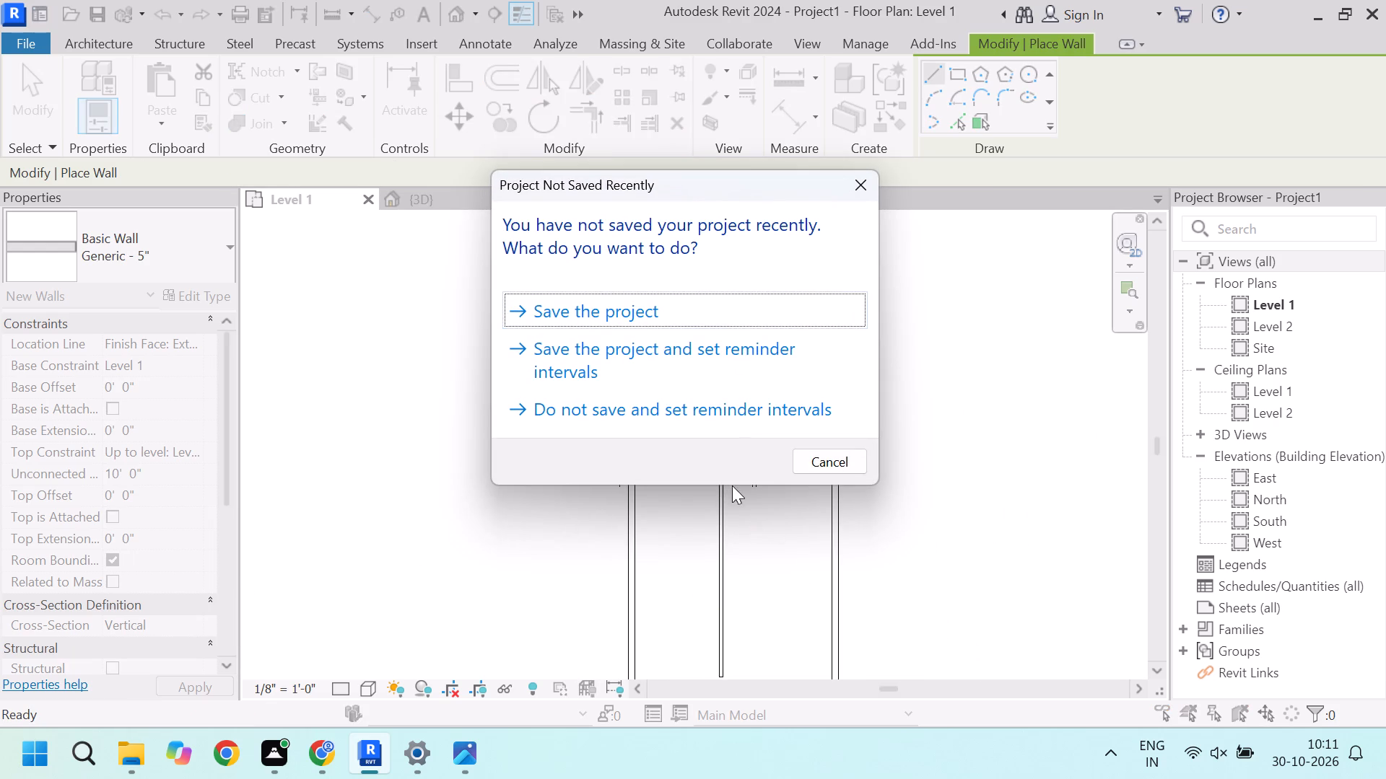
Dismiss the save reminder without saving the project.
drag(824, 466, 831, 467)
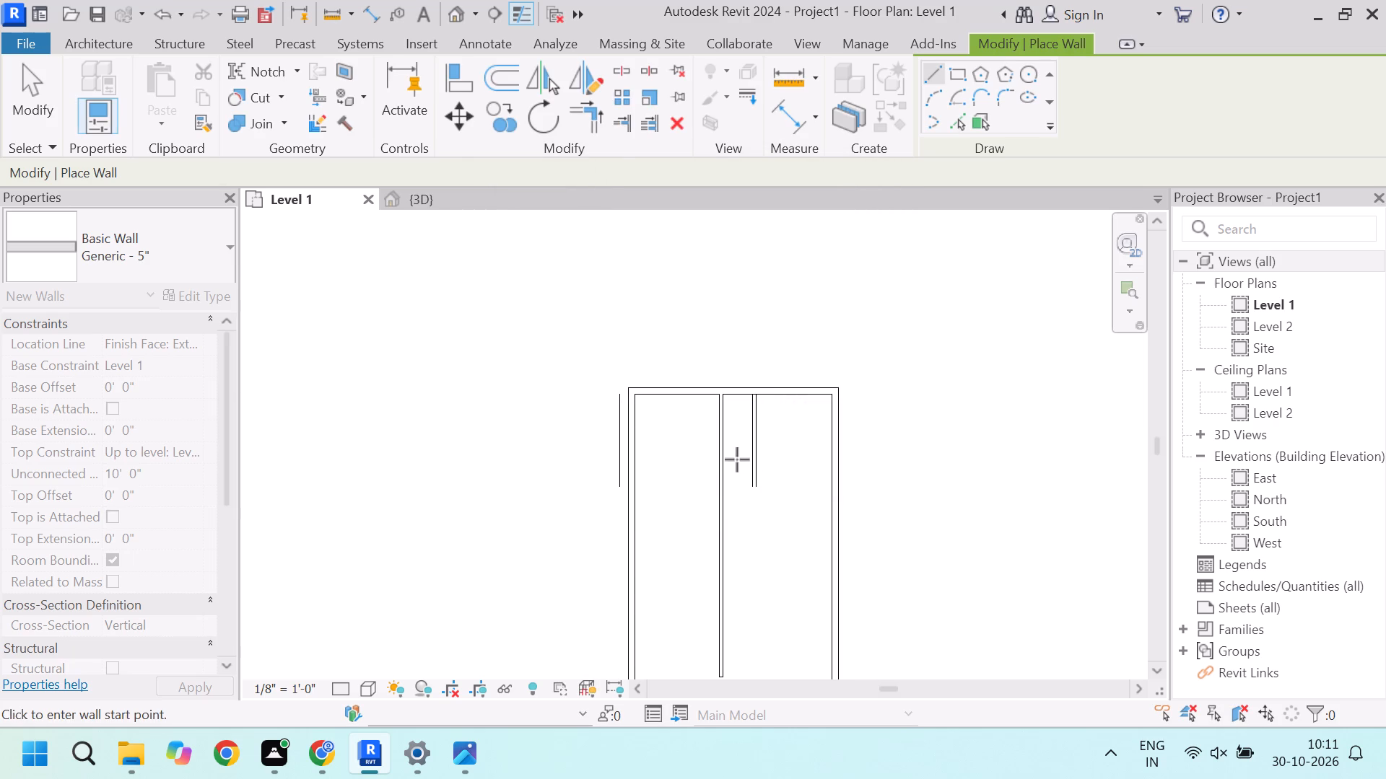
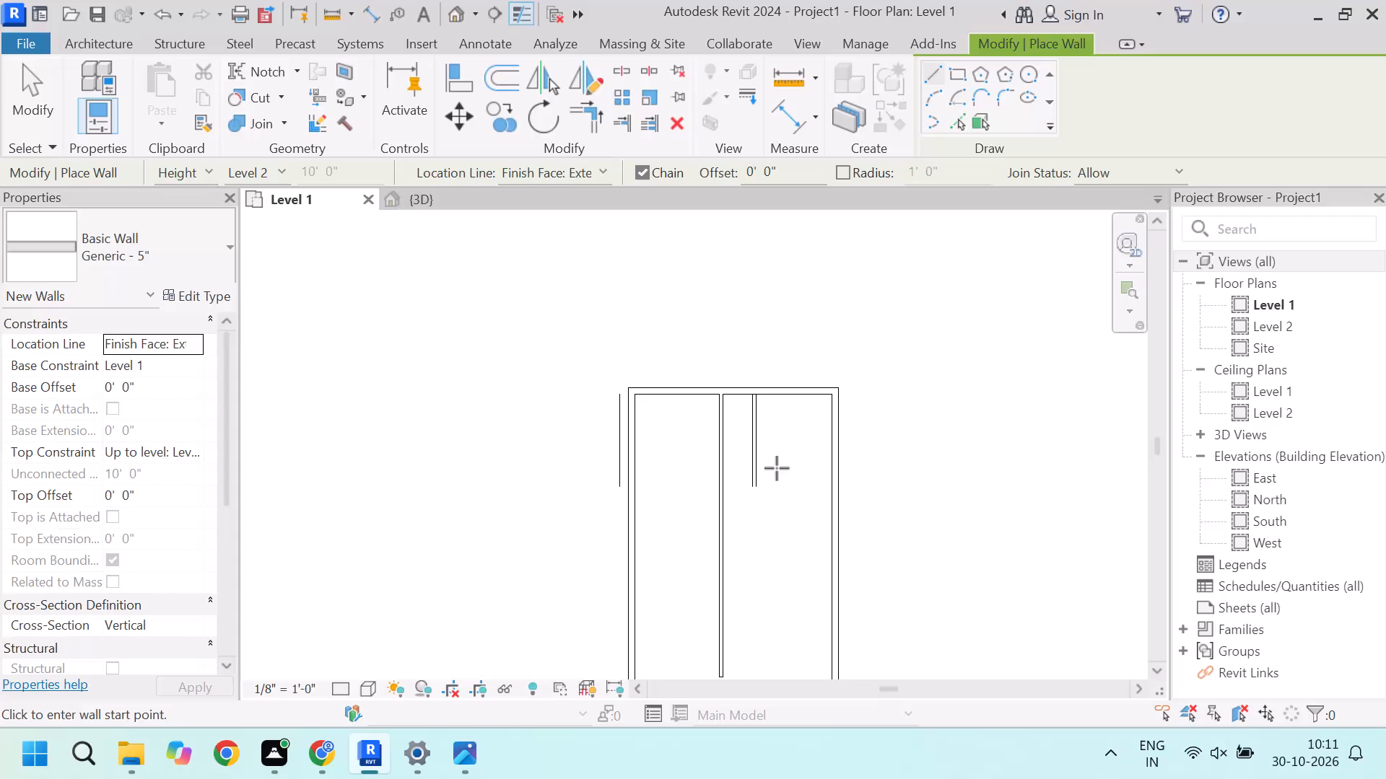
Draw 5" walls from the second line pair's north end, about 10' south along its east line, and east to the outer wall.
scroll(780, 477, up, 3)
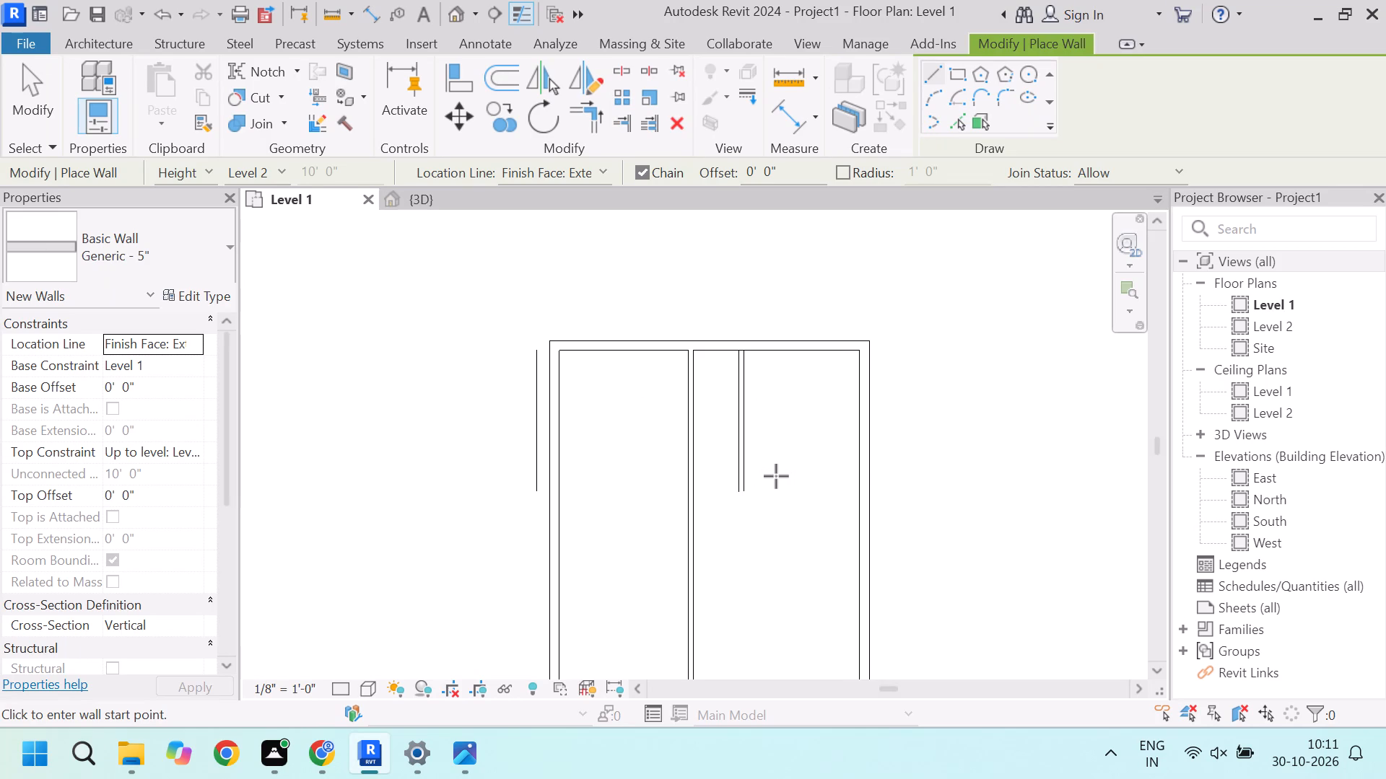
click(746, 352)
scroll(753, 416, up, 4)
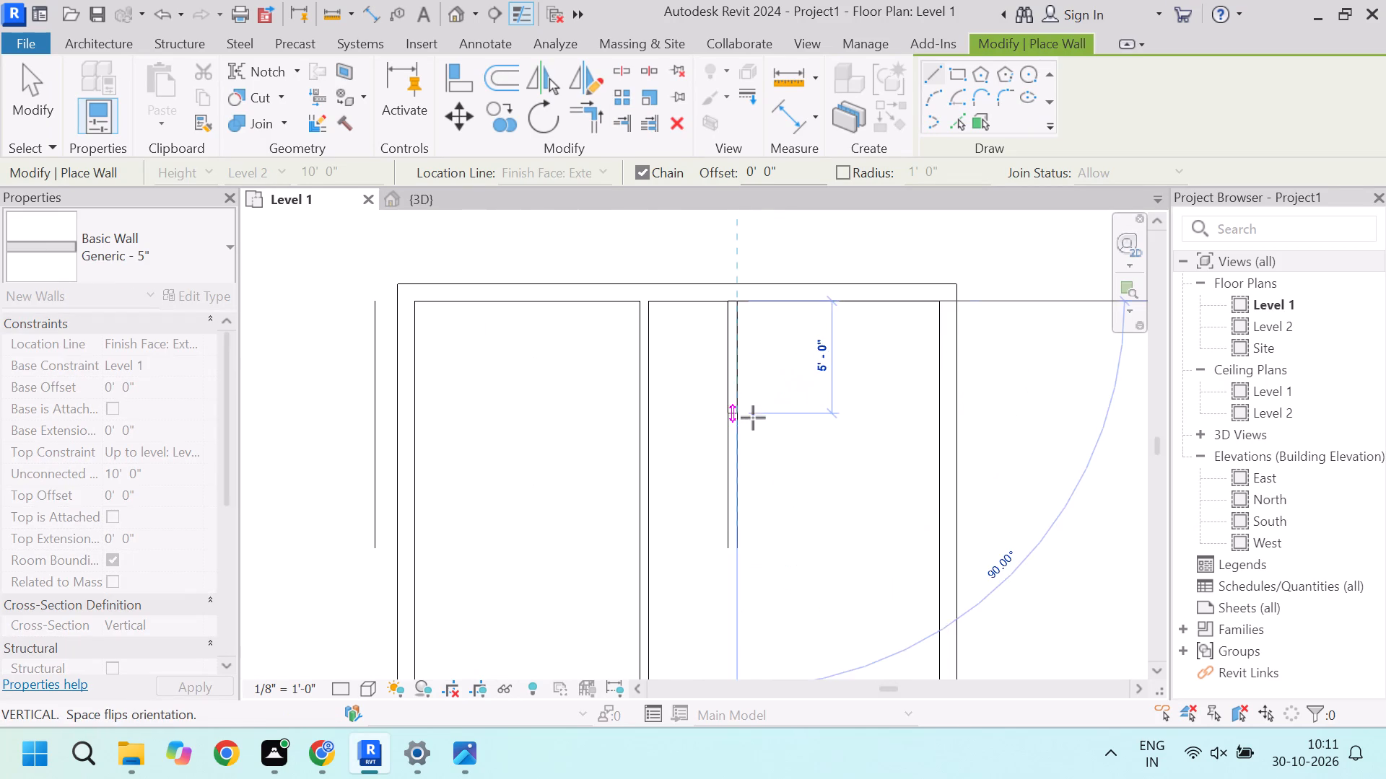
scroll(751, 420, up, 2)
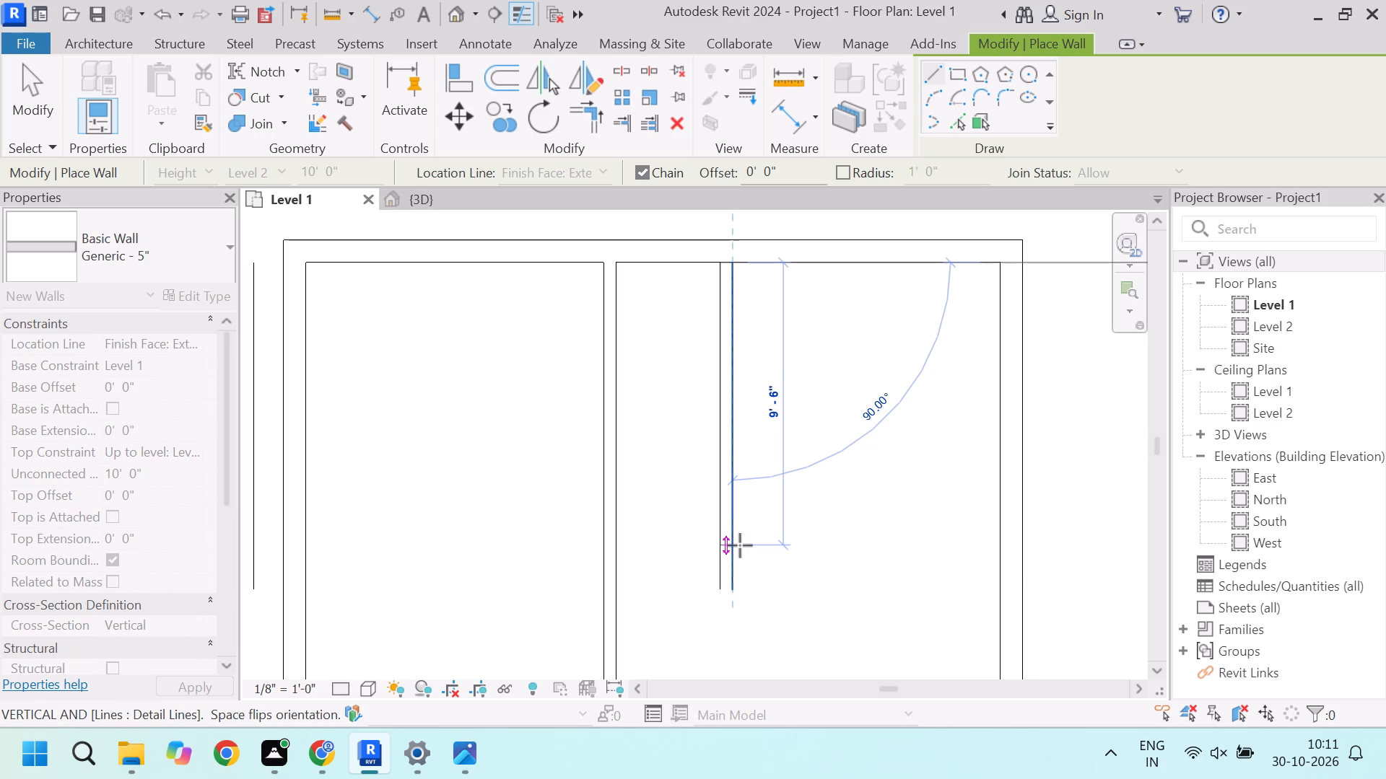
click(740, 557)
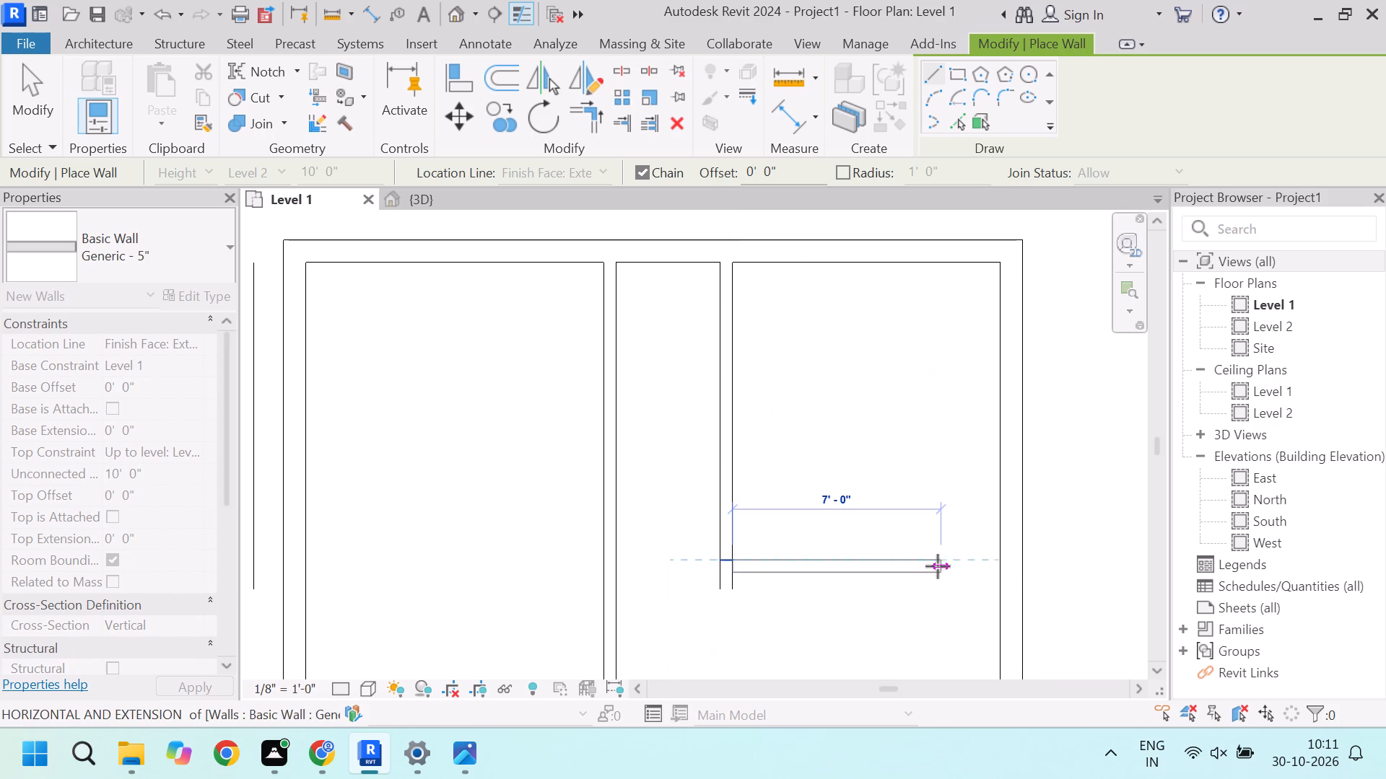
click(1005, 563)
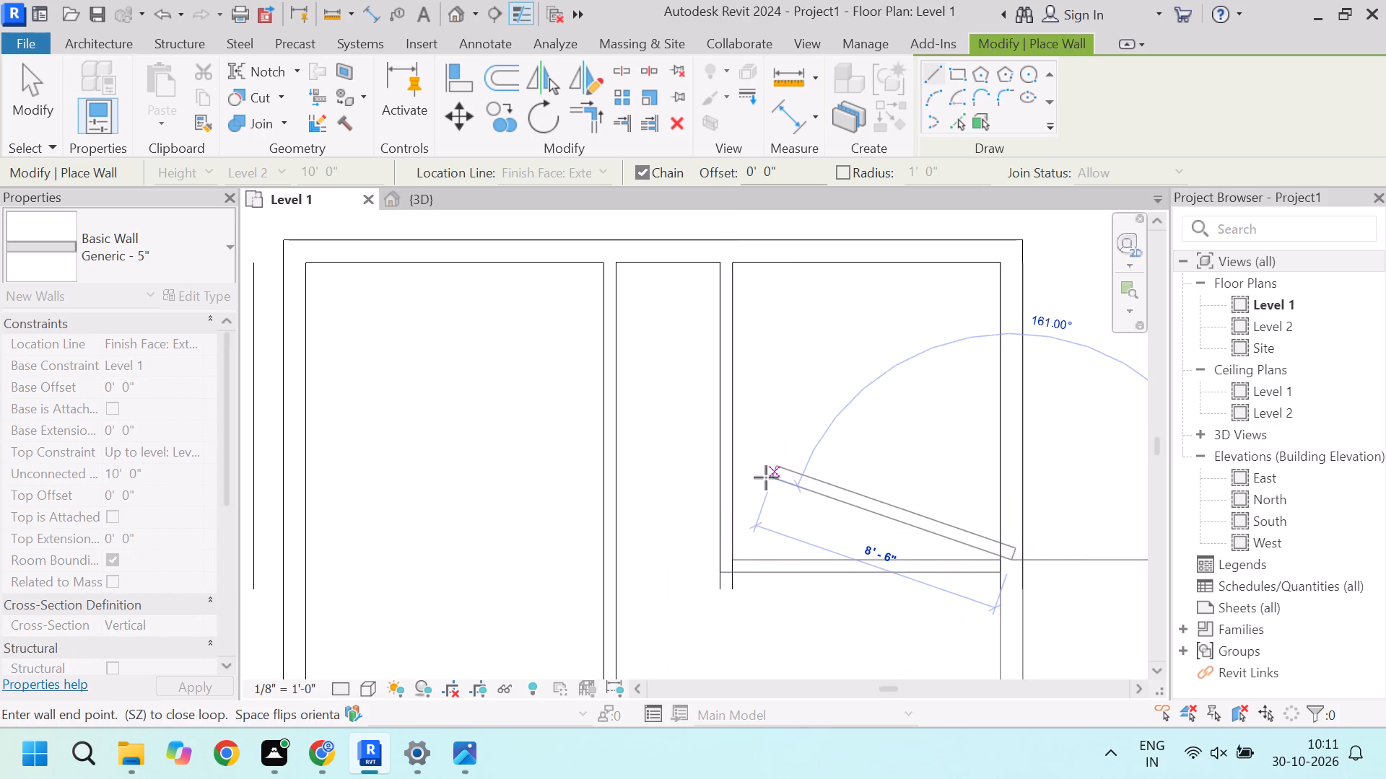
key(Escape)
Continue the 5" partition 8' south from the first cross wall's south face, and close it east to the east outer wall.
scroll(785, 329, down, 5)
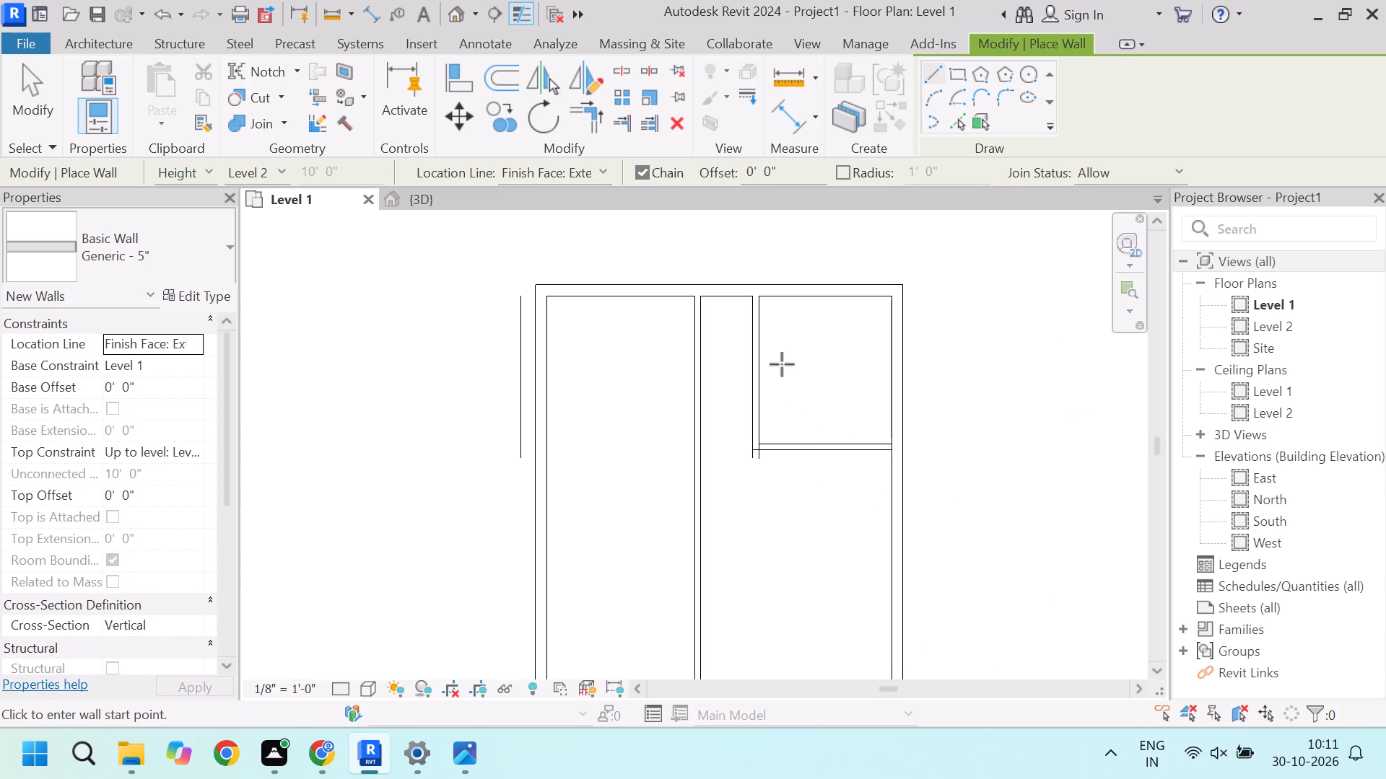
scroll(748, 302, down, 1)
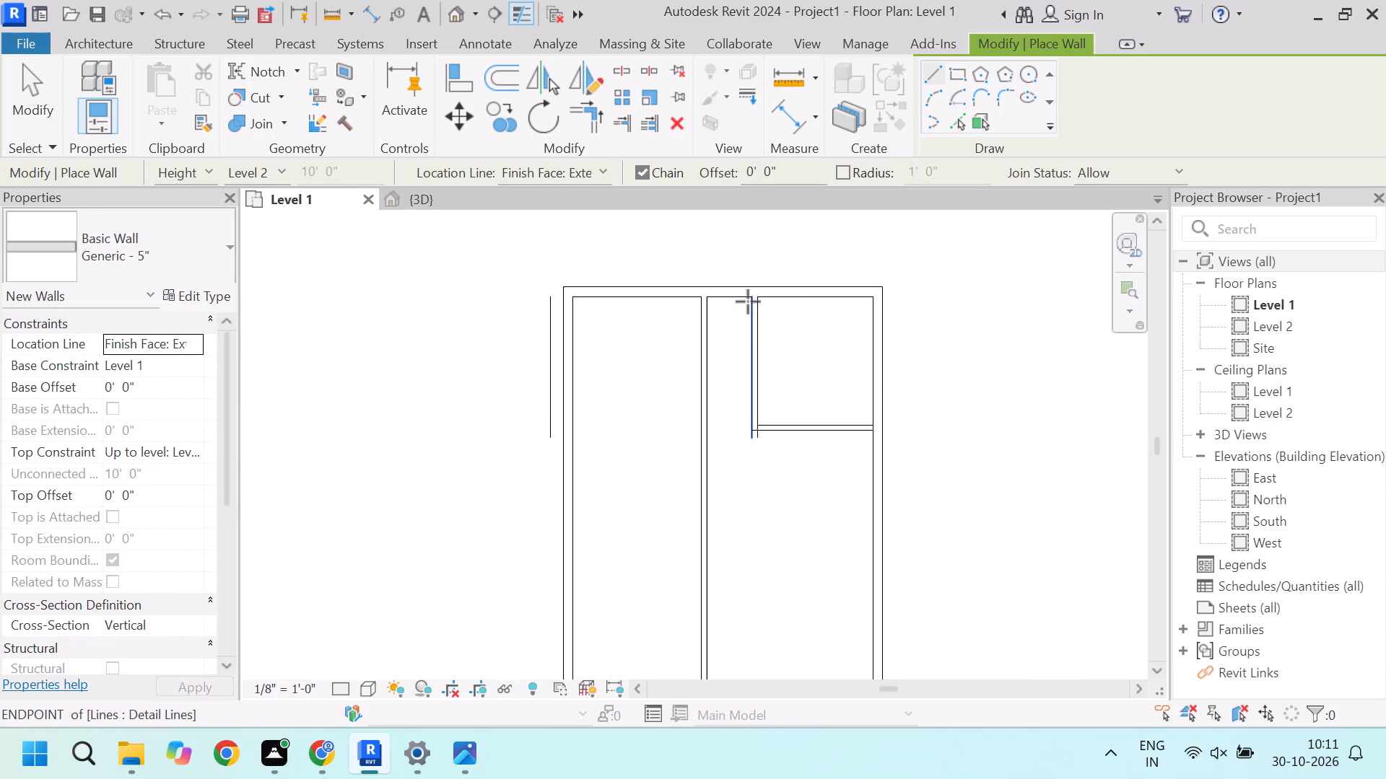
scroll(775, 444, up, 8)
click(741, 411)
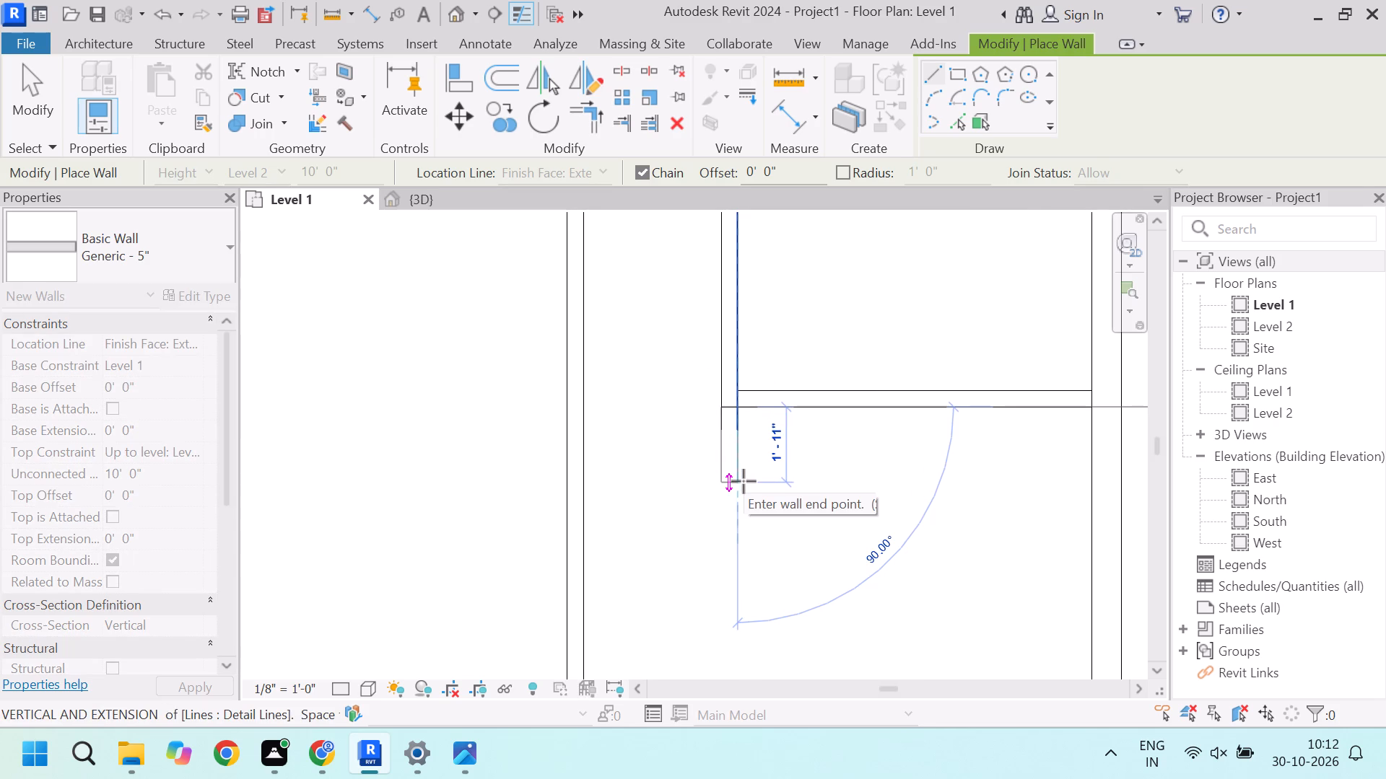
key(8)
key(Return)
scroll(720, 422, down, 2)
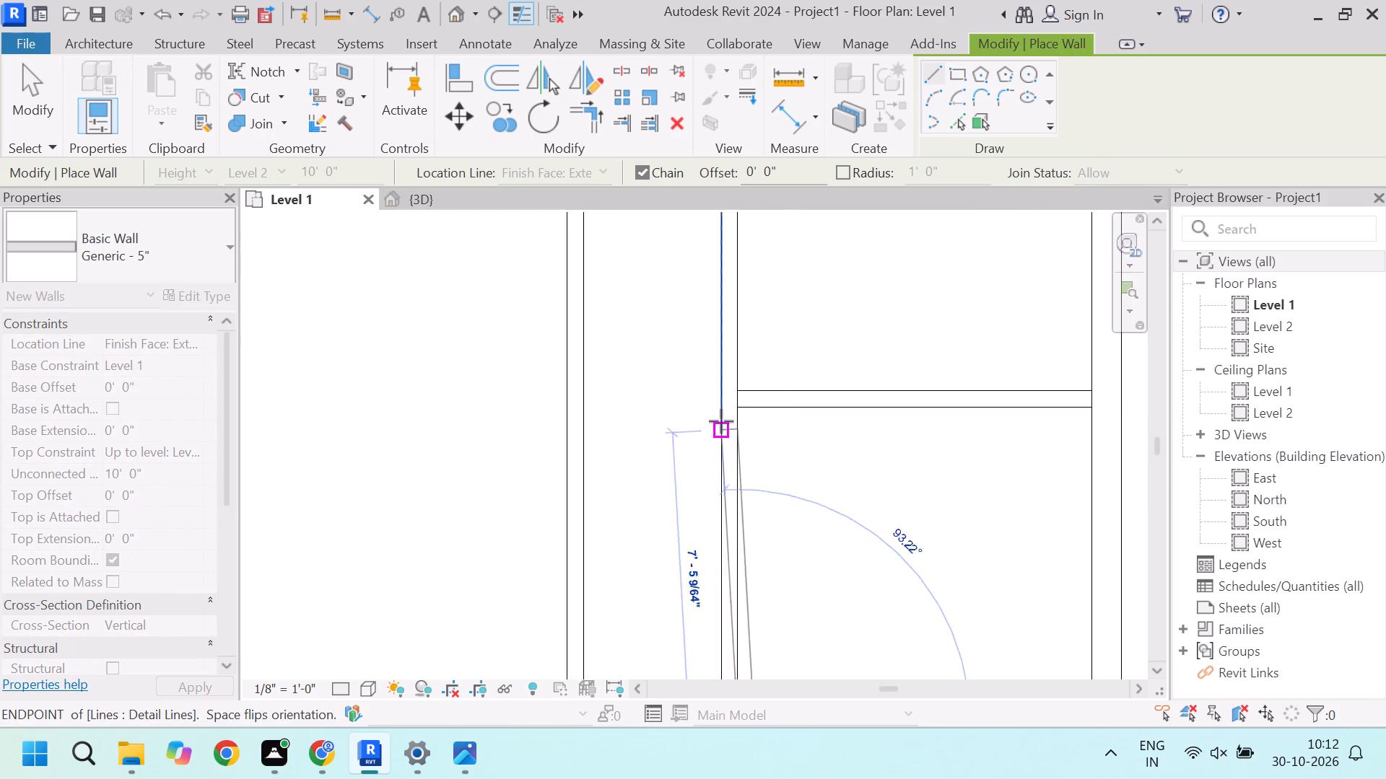
scroll(721, 421, down, 4)
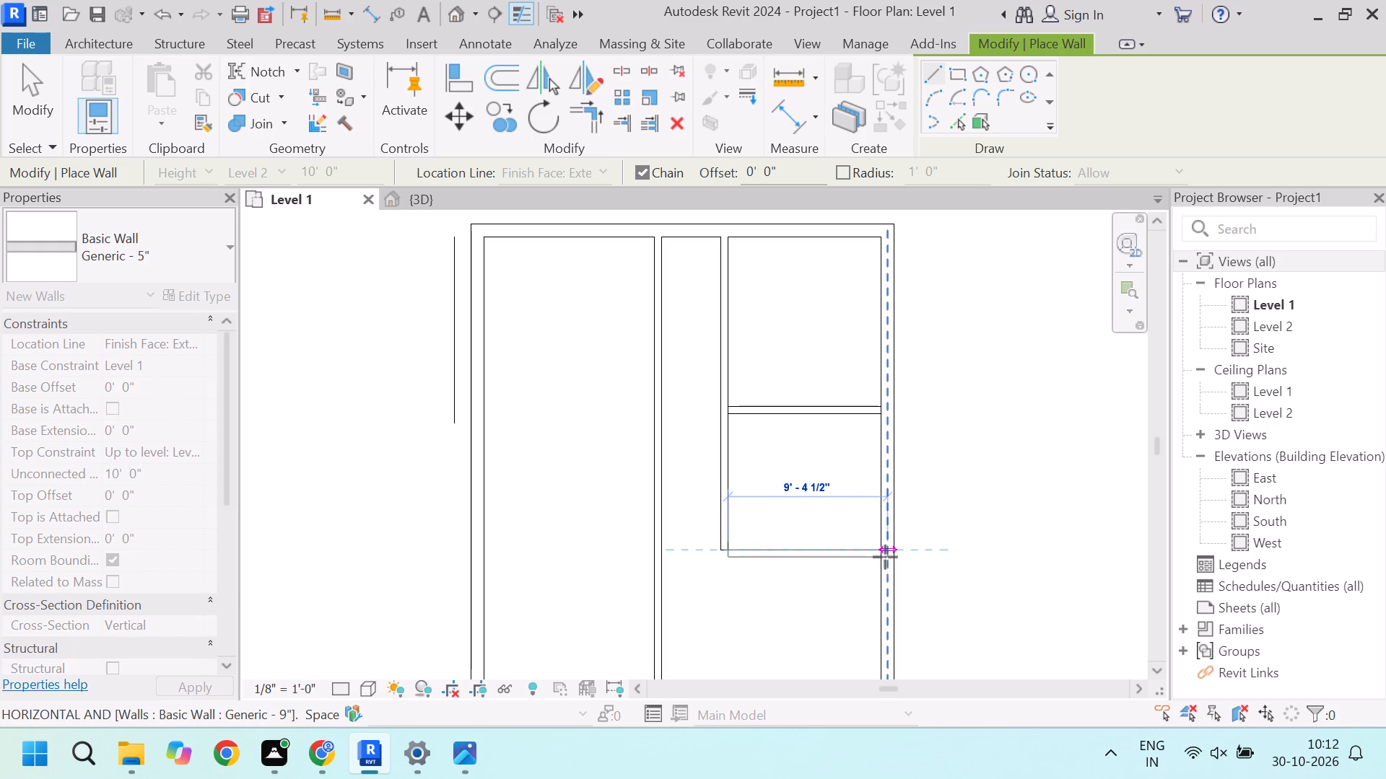
click(875, 557)
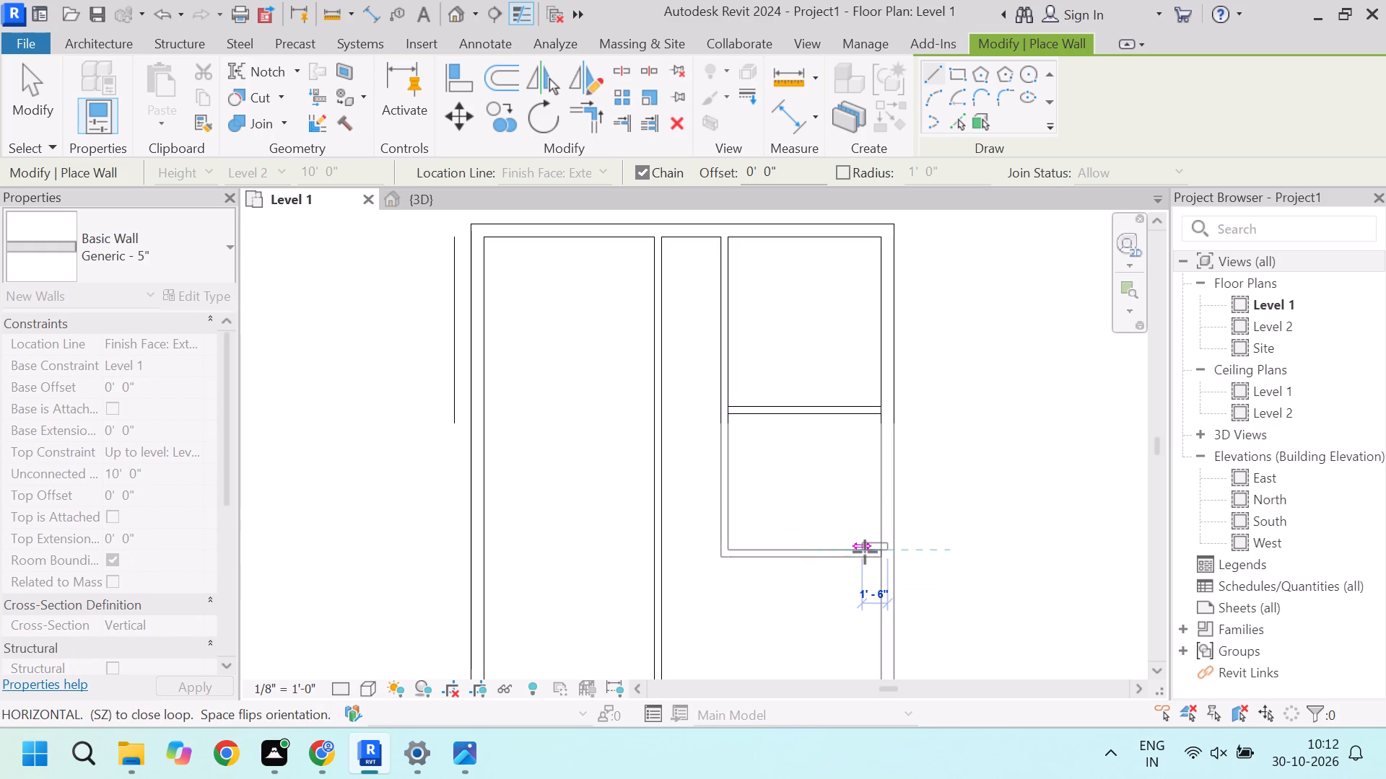
scroll(719, 463, down, 4)
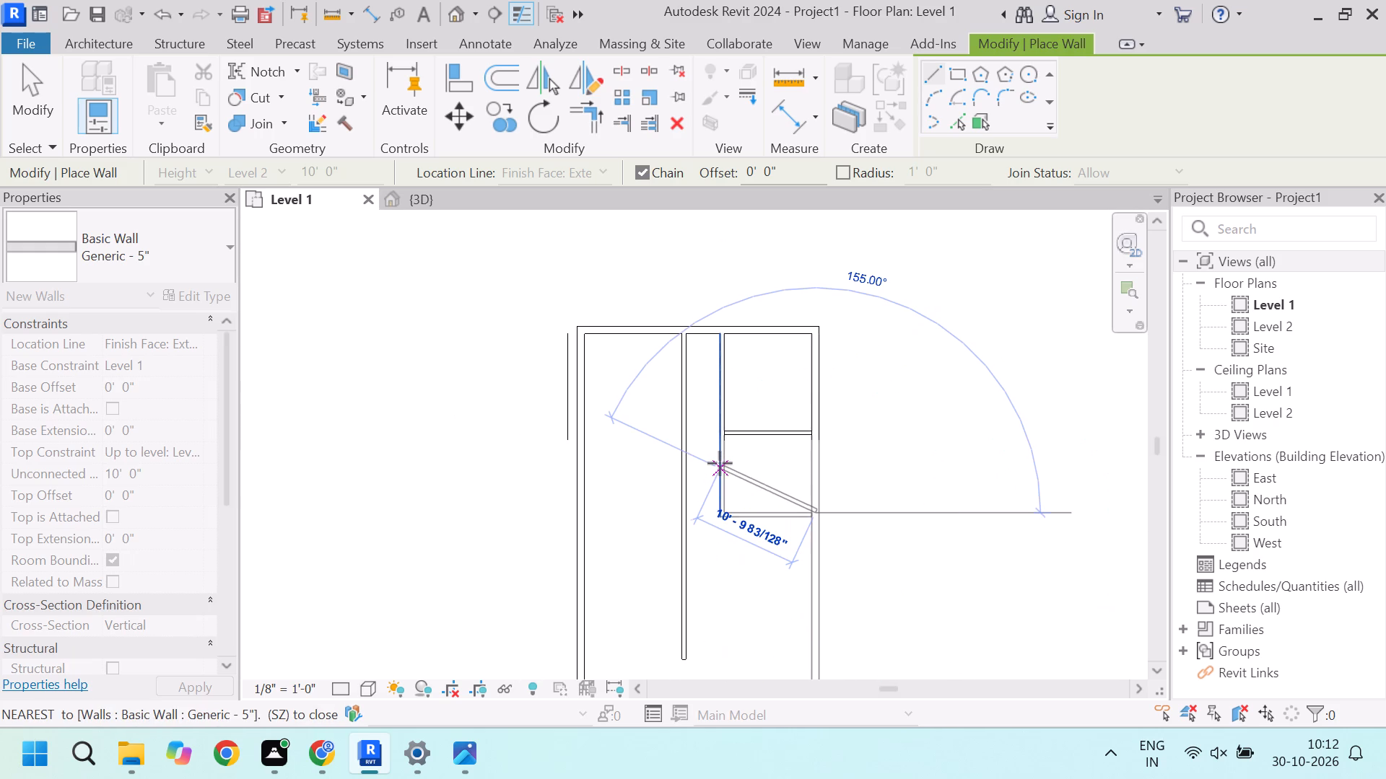
key(Escape)
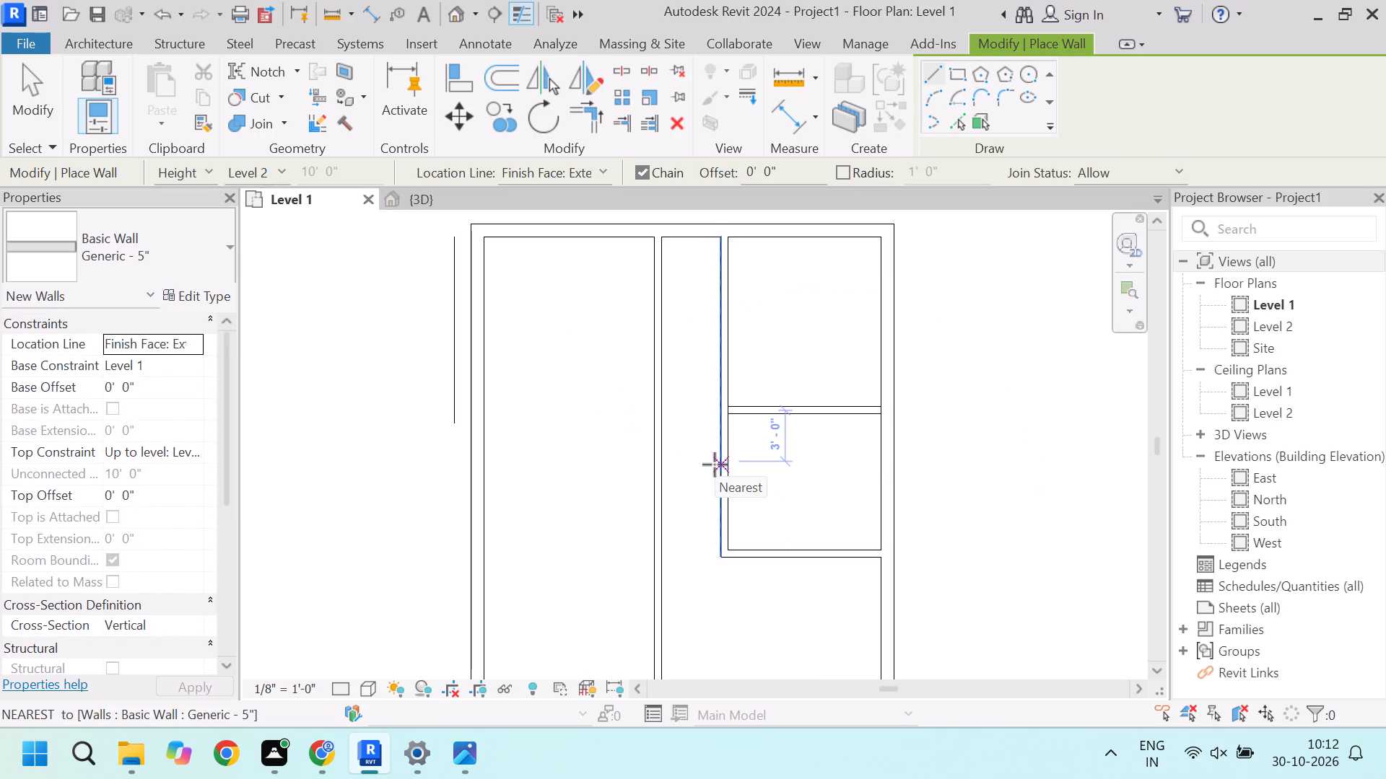
Continue the 5" partition 12' south from the second cross wall's south face, close it east to the outer wall, and end wall placement.
click(723, 560)
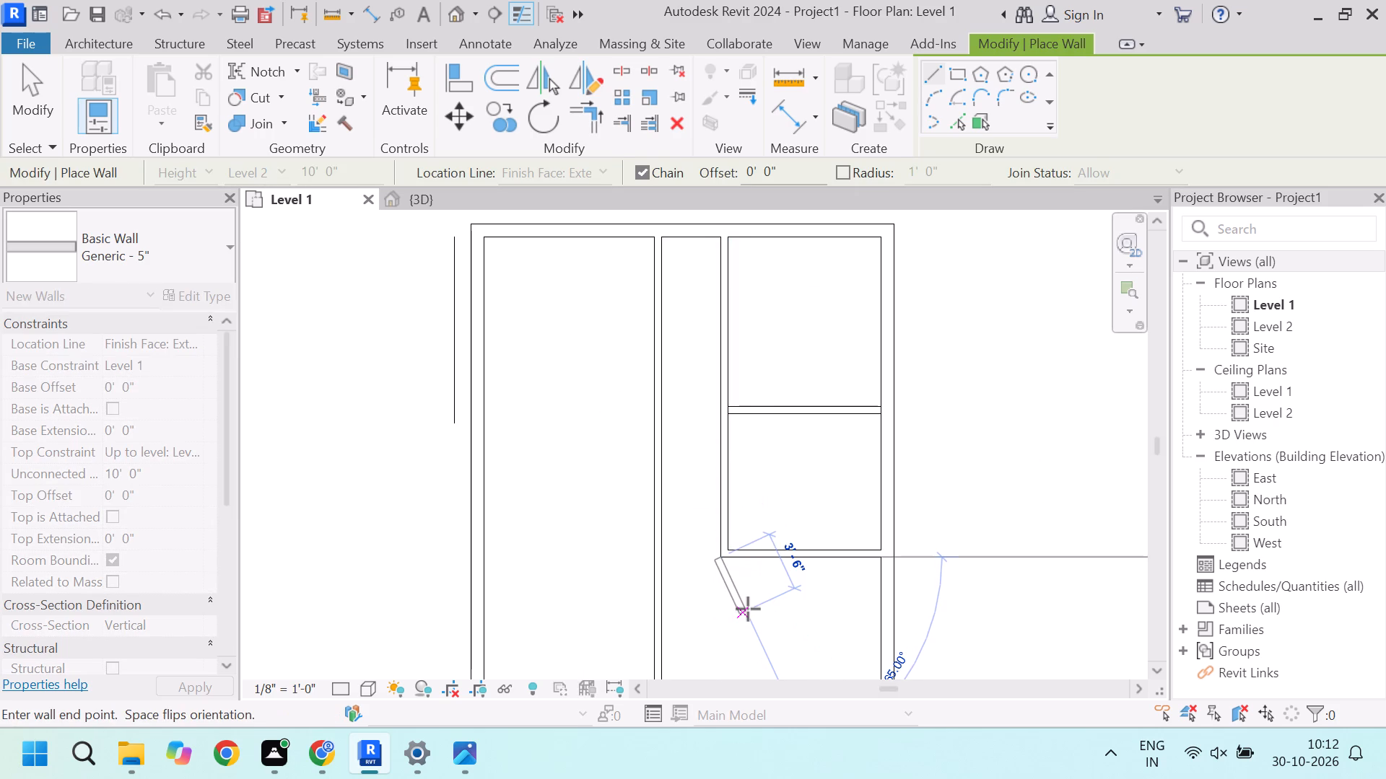
key(Escape)
scroll(738, 582, up, 5)
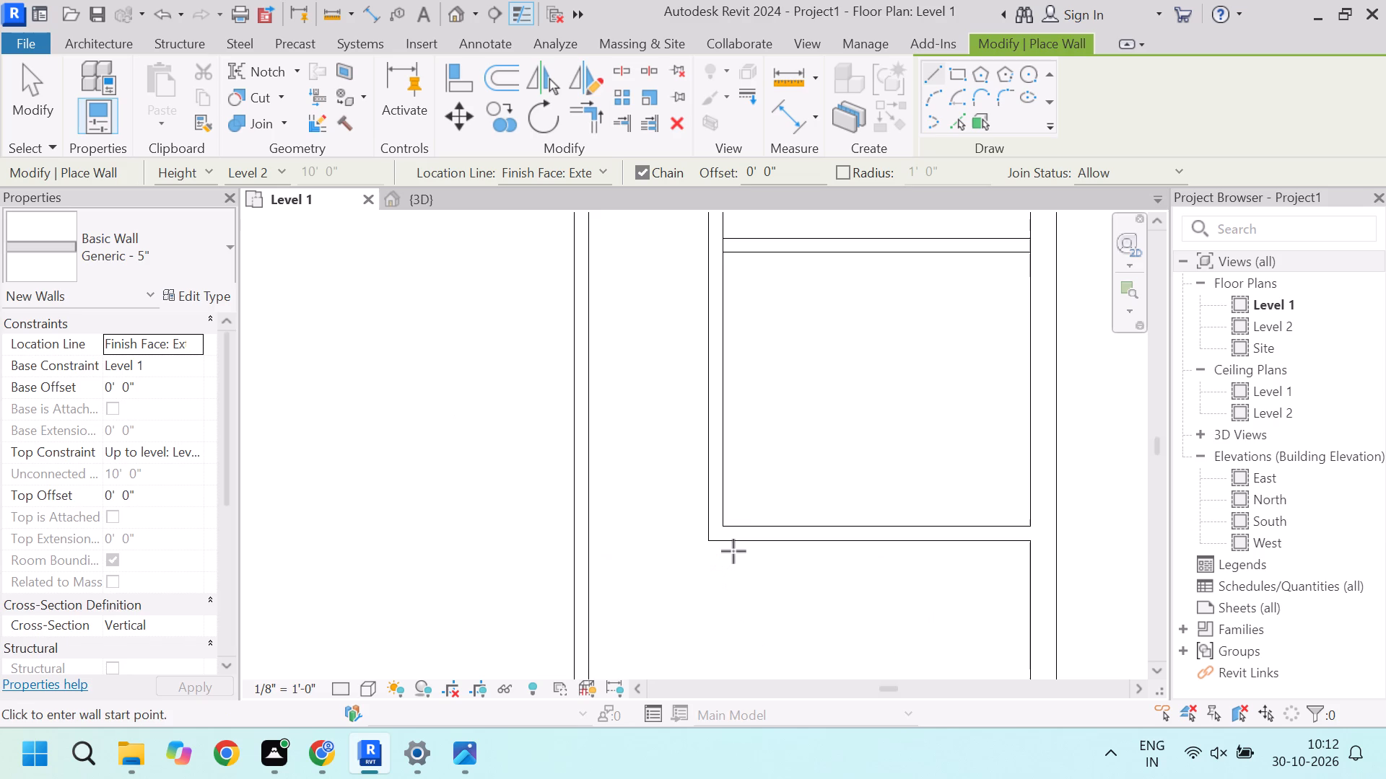
click(722, 545)
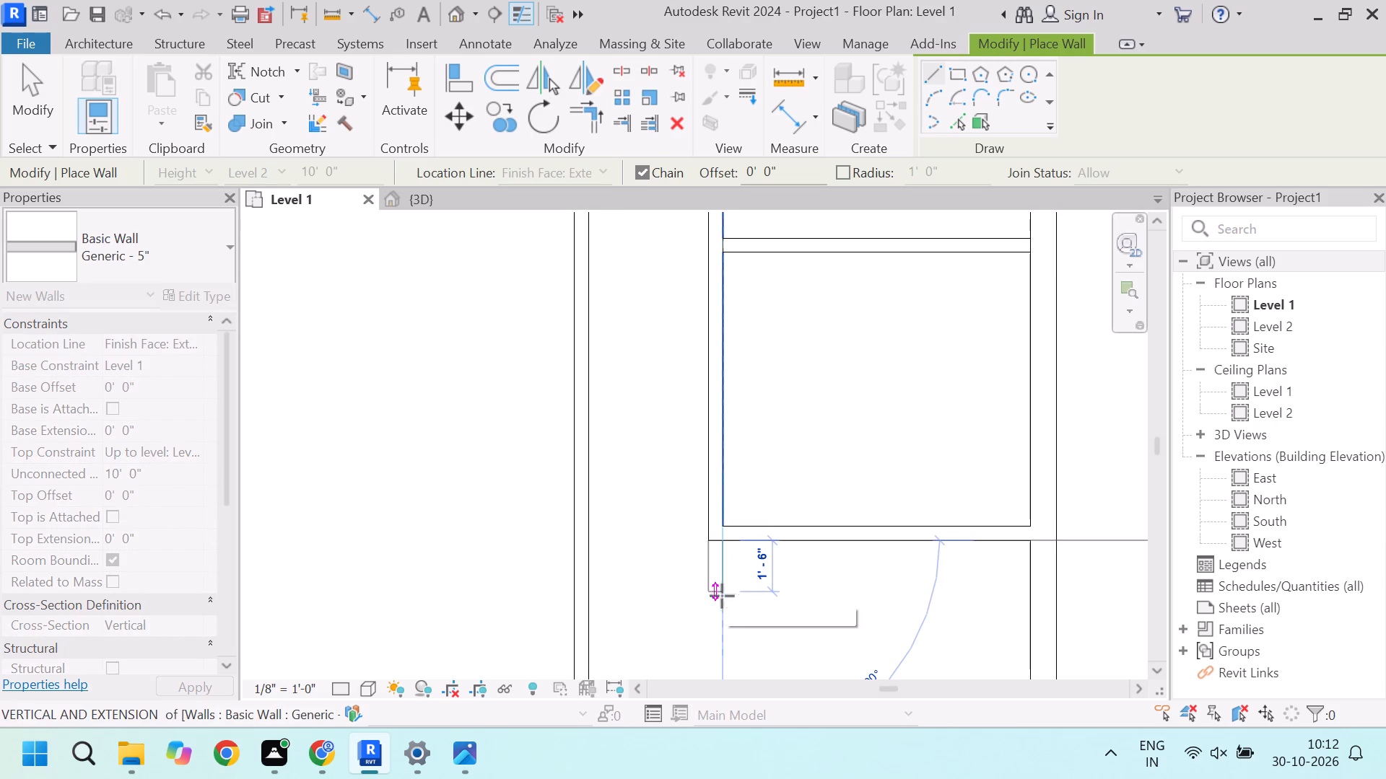
scroll(730, 615, up, 7)
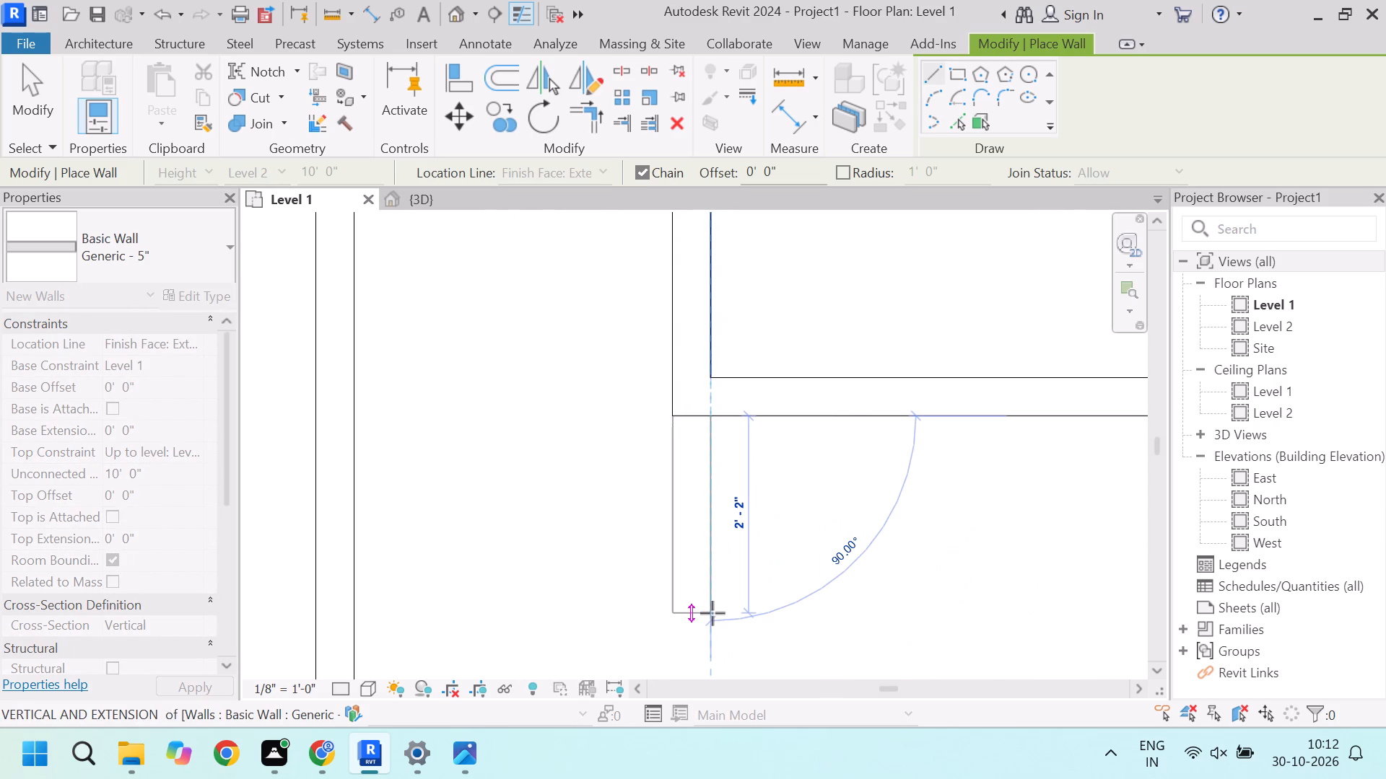
text(12)
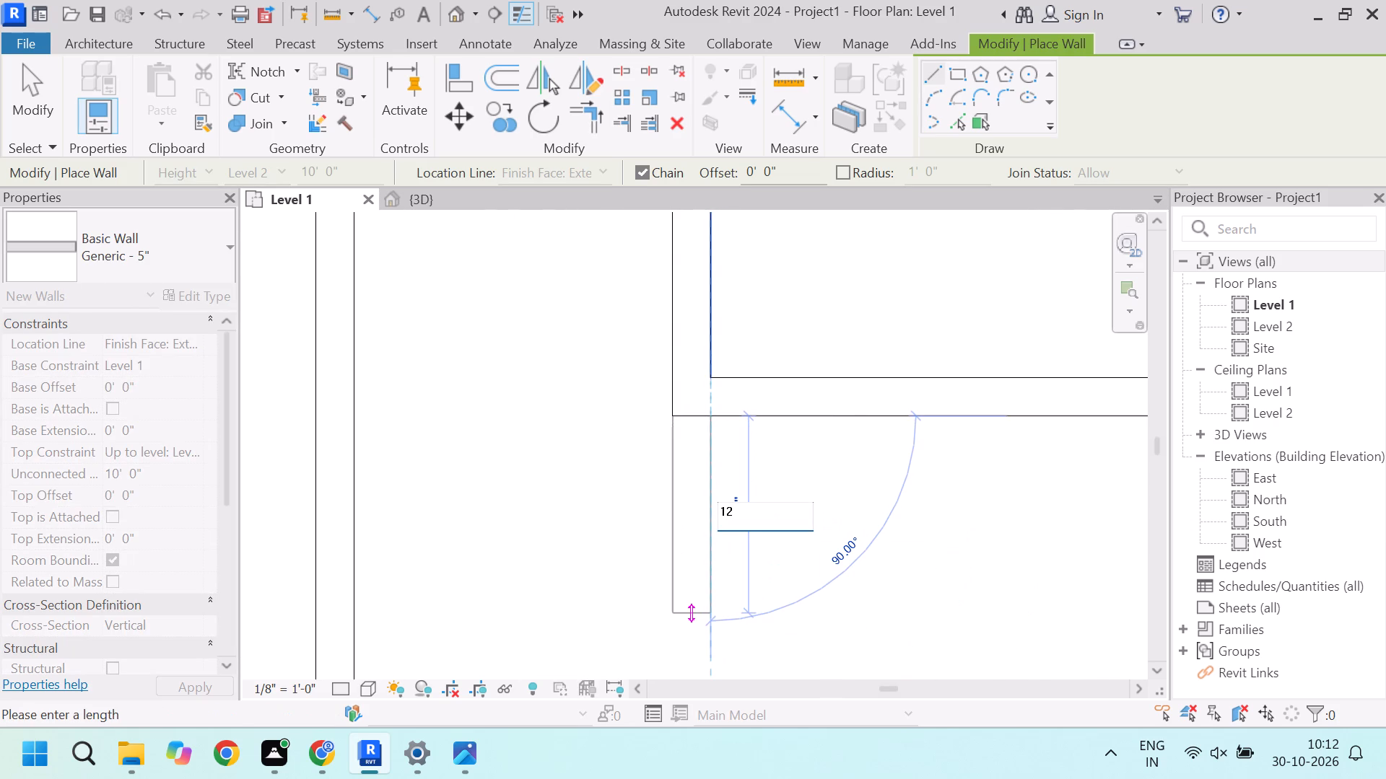
key(apostrophe)
key(Return)
scroll(657, 387, down, 13)
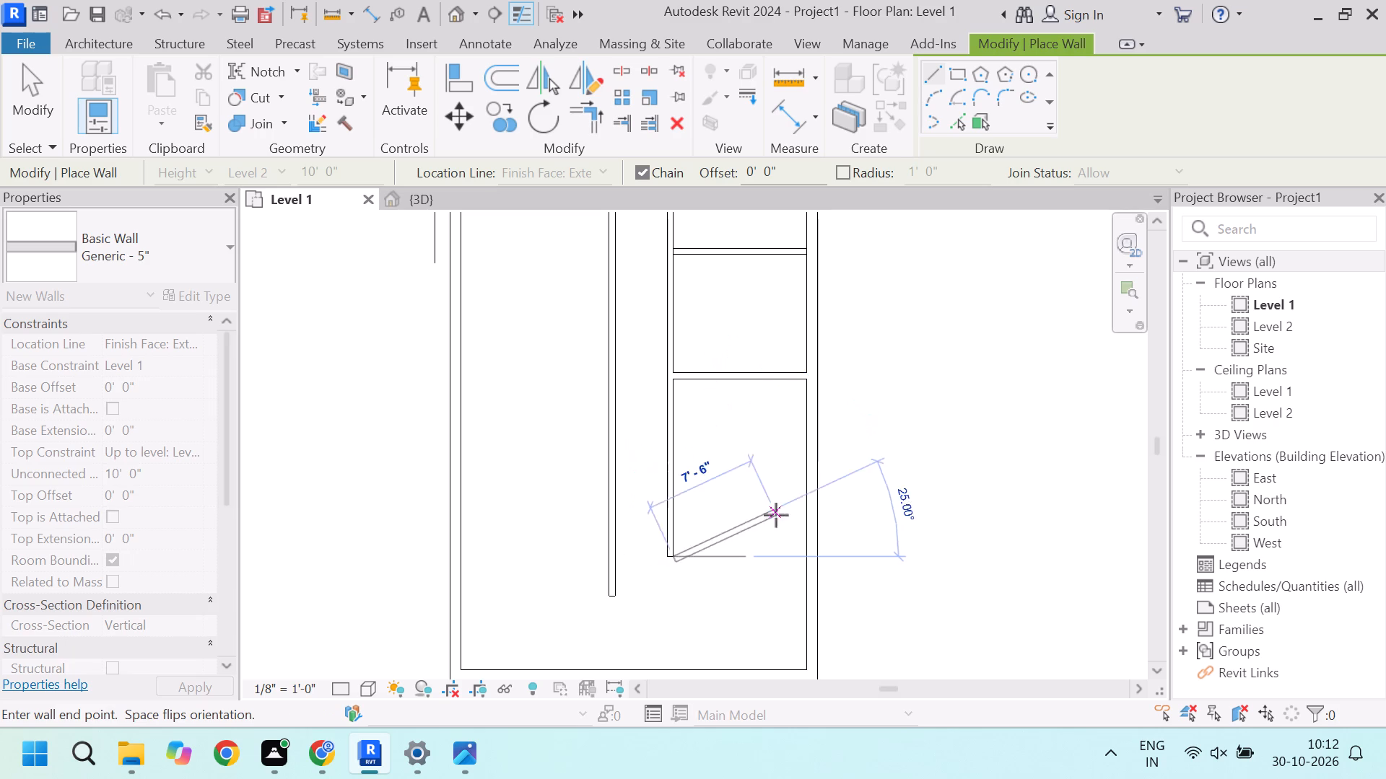
scroll(790, 554, up, 3)
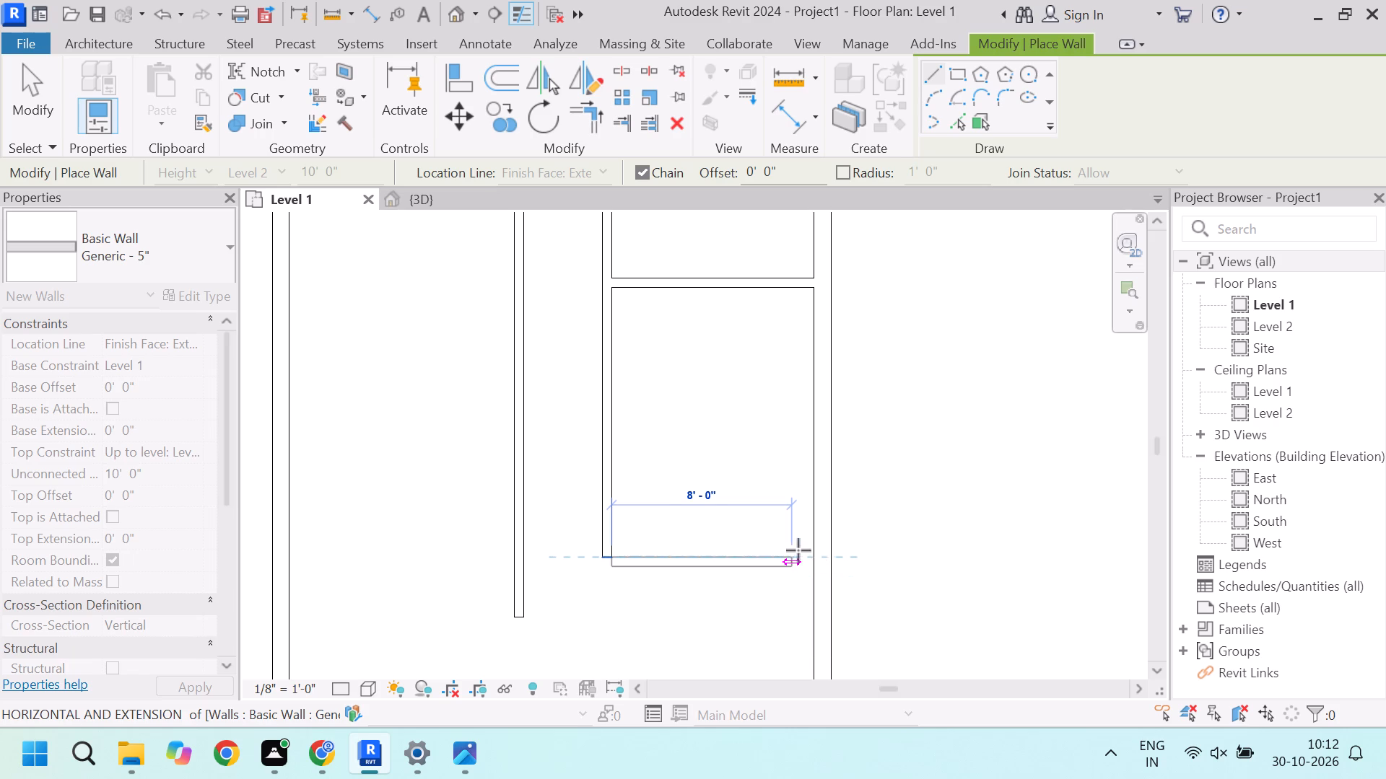
click(808, 552)
key(Escape)
key(Escape)
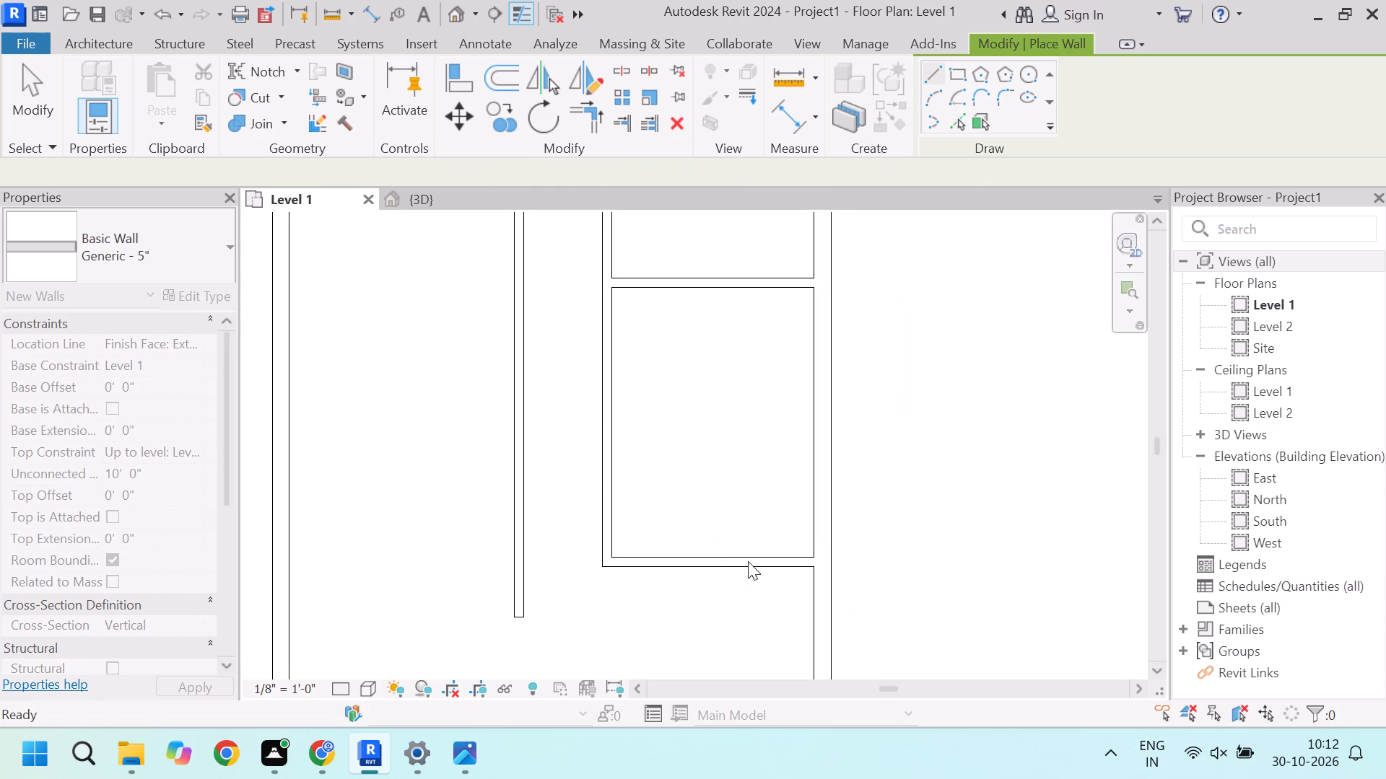
Change the southernmost cross wall's type to Generic - 9".
click(731, 564)
click(130, 259)
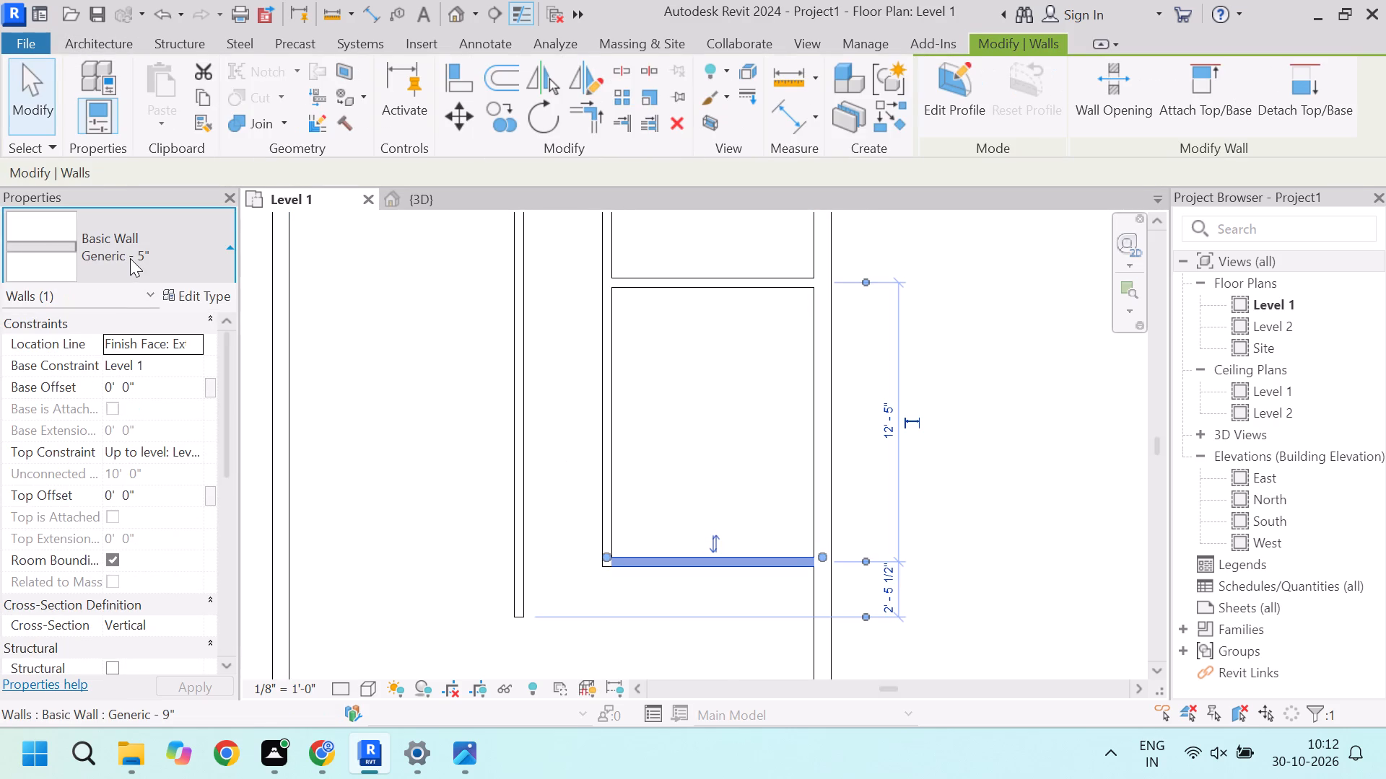
click(124, 575)
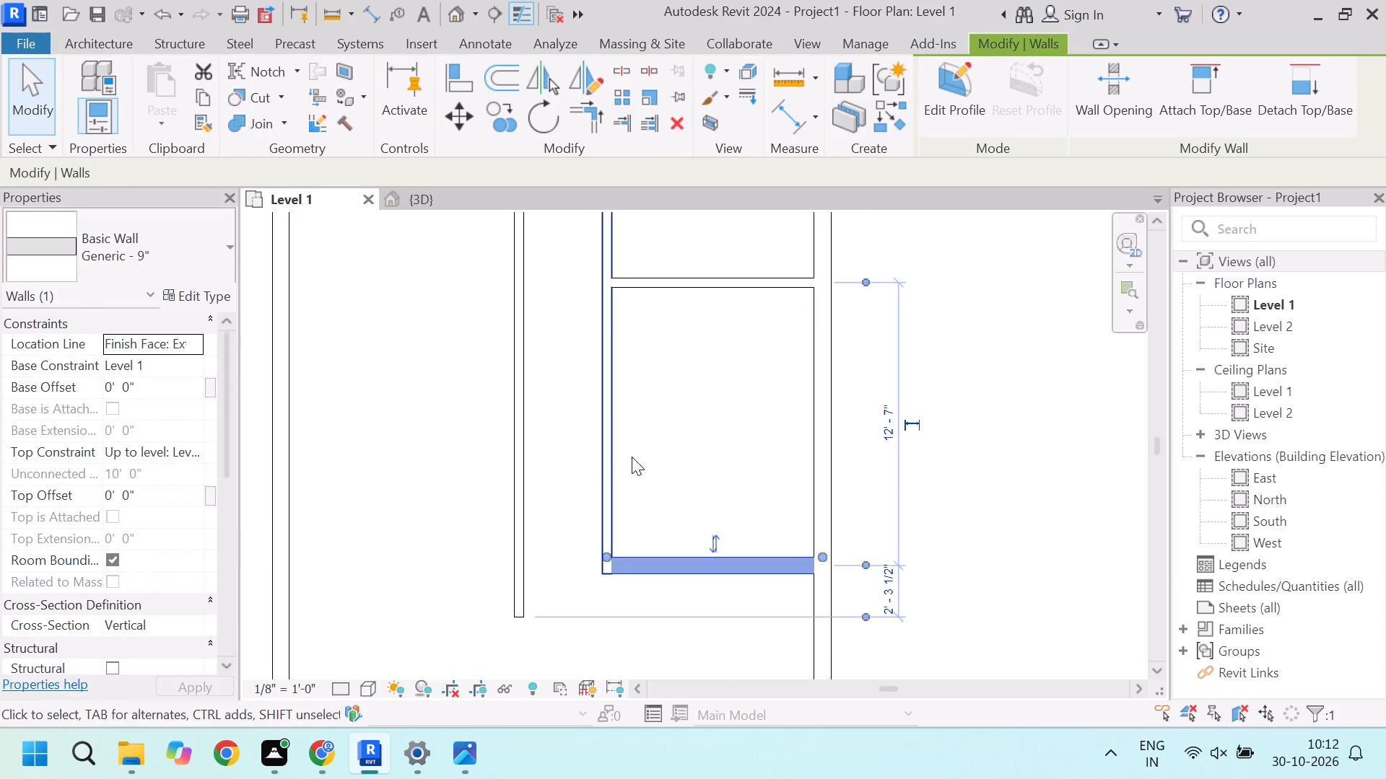
click(682, 452)
Extend the 9" cross wall's west end to the inner face of the west outer wall.
scroll(764, 507, down, 3)
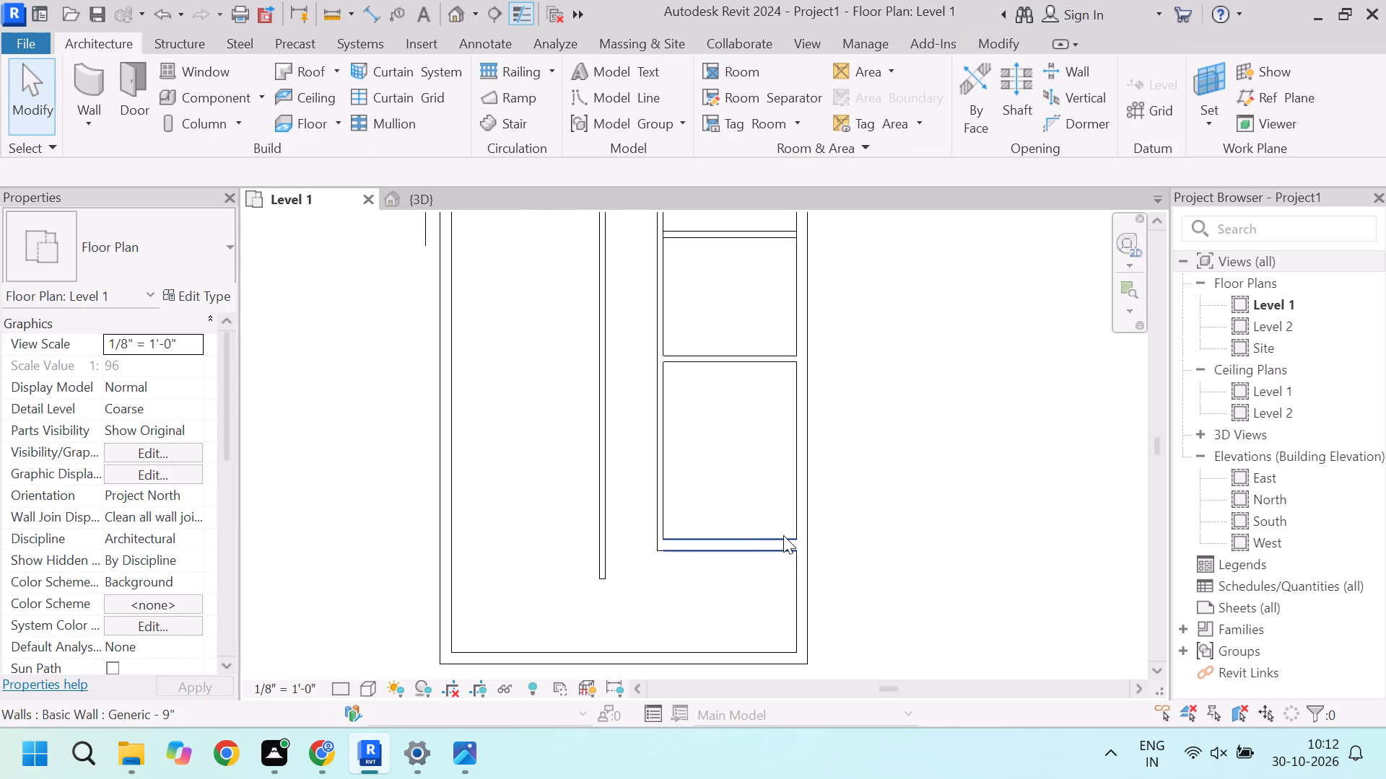
scroll(767, 537, down, 1)
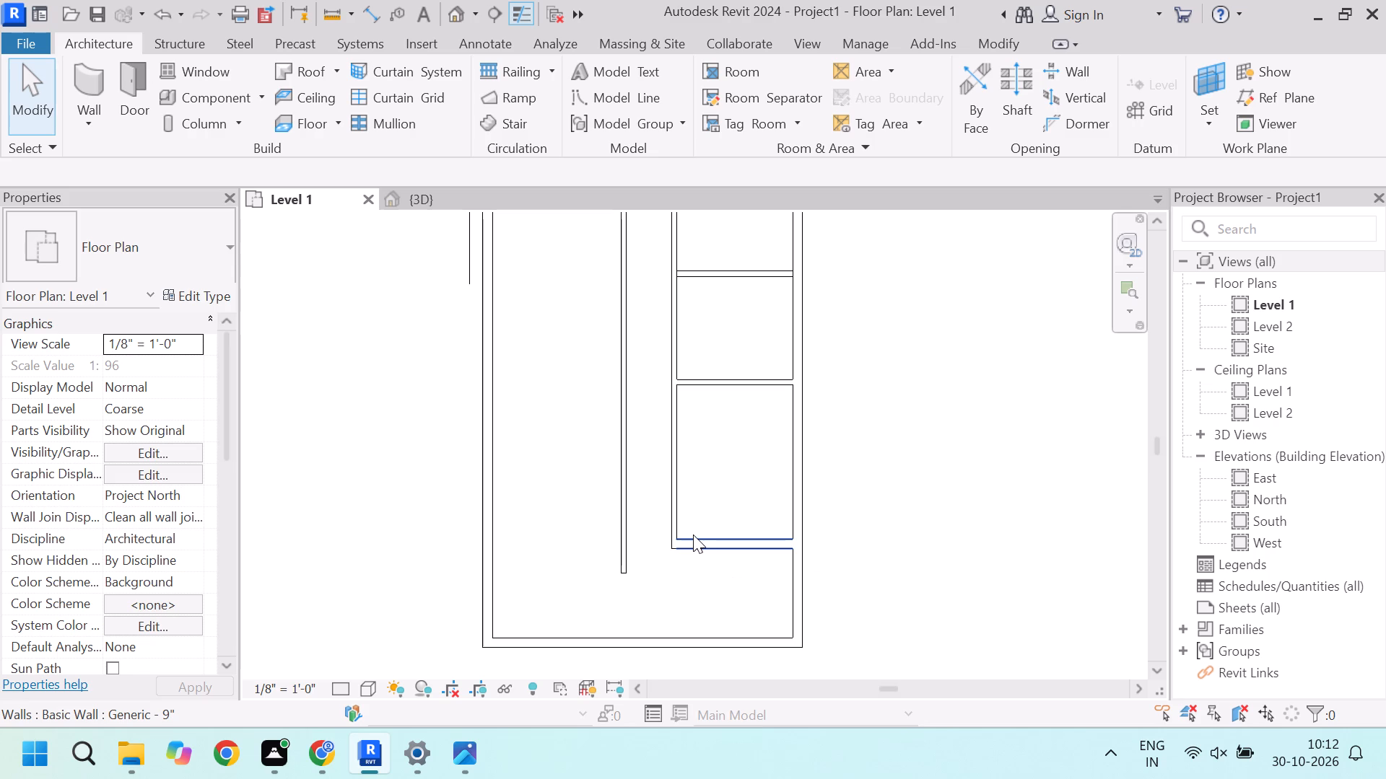
click(709, 542)
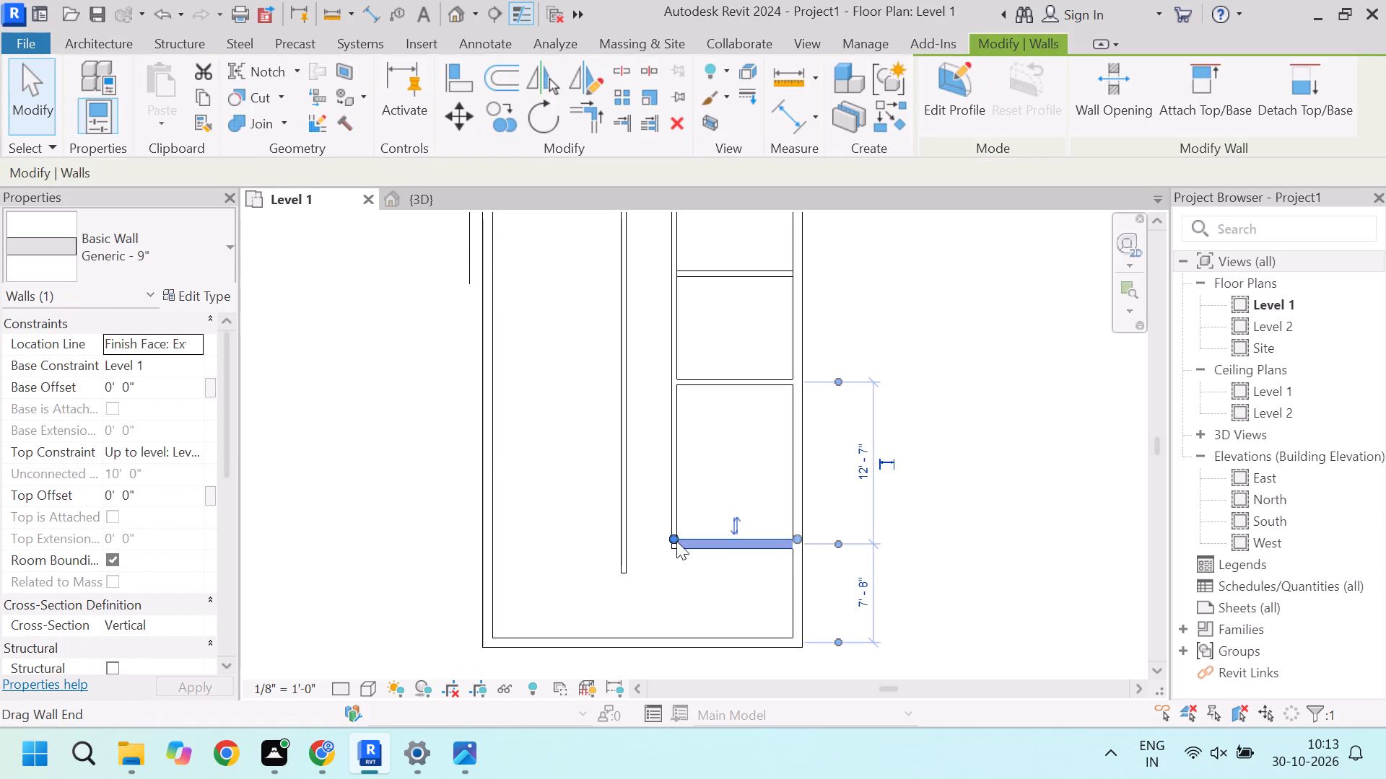
drag(670, 537, 502, 537)
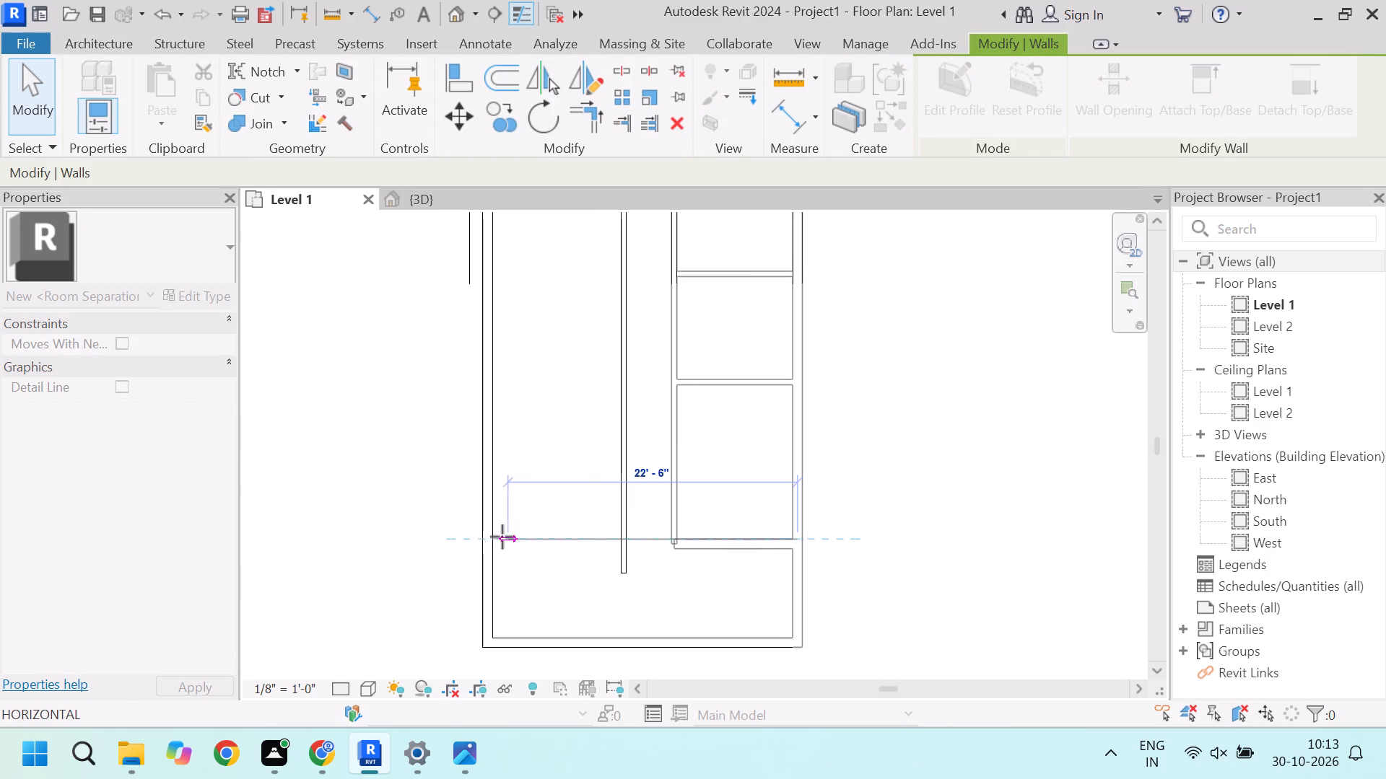
drag(502, 537, 501, 537)
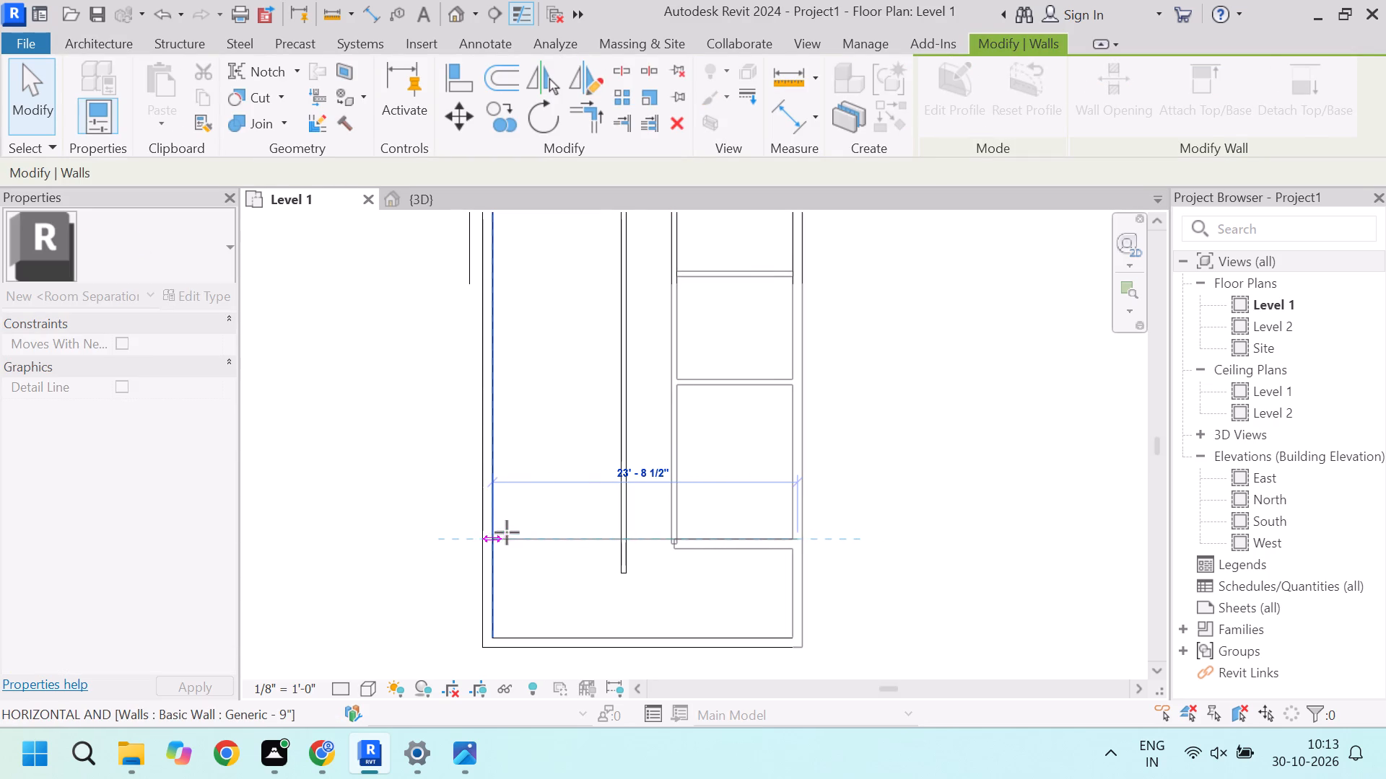
click(562, 432)
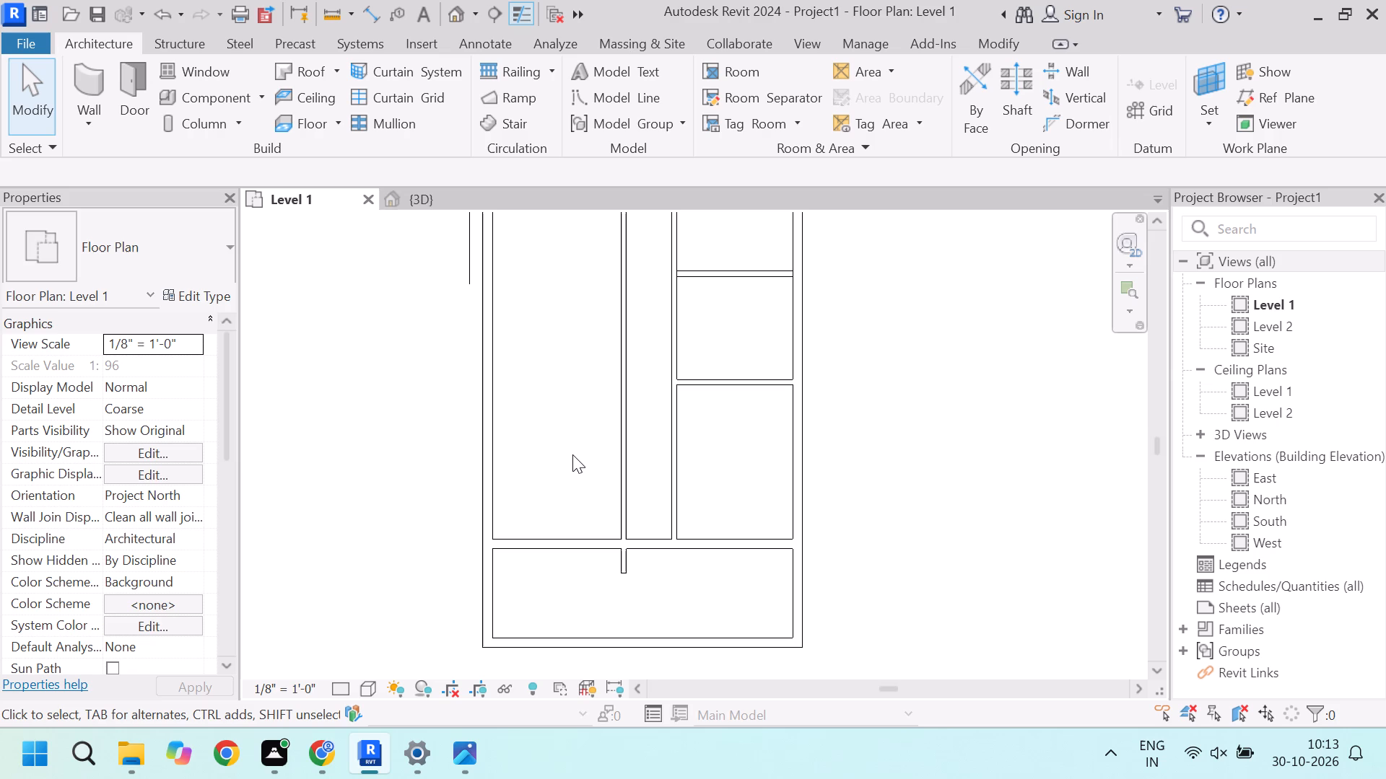
Shorten the long central 5" partition so its south end stops at the 9" cross wall.
scroll(573, 454, down, 3)
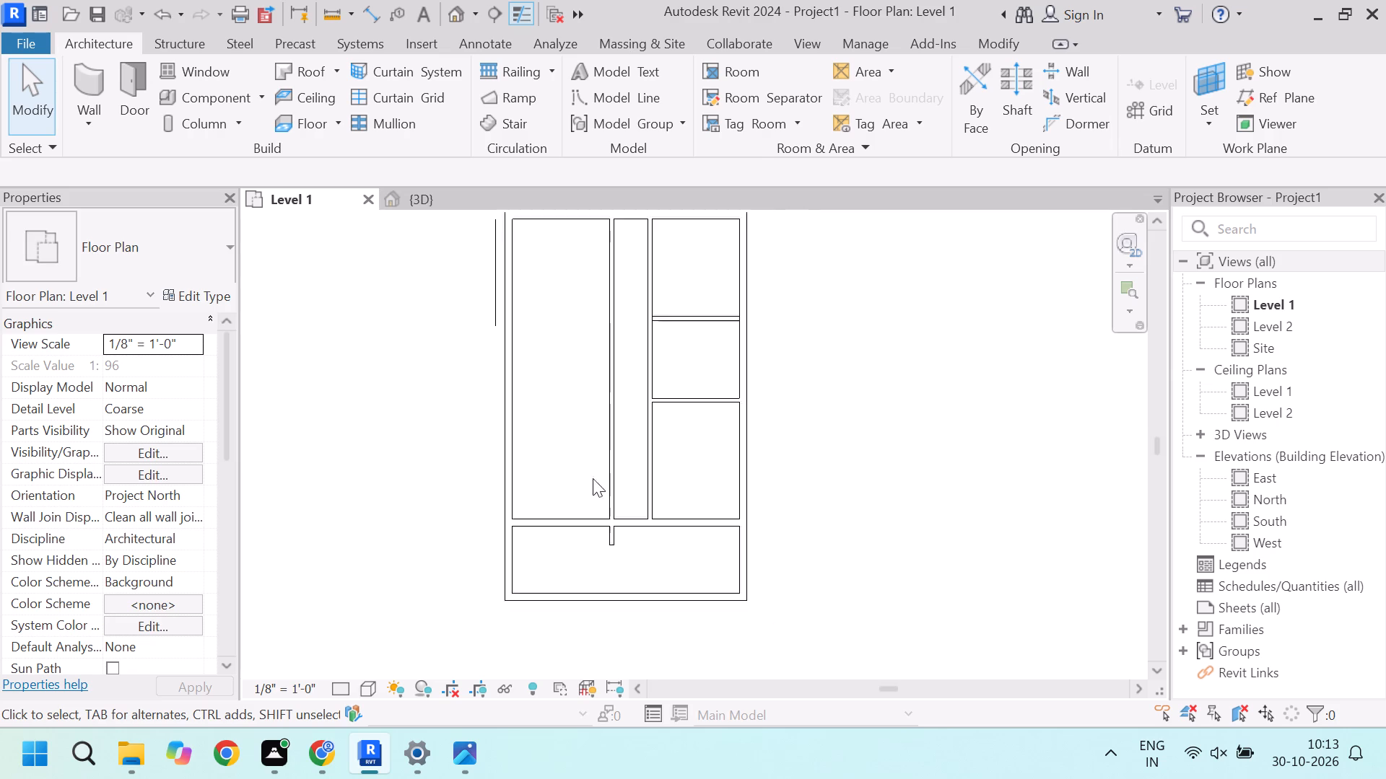
scroll(603, 536, up, 5)
click(613, 529)
drag(613, 538, 617, 490)
click(626, 452)
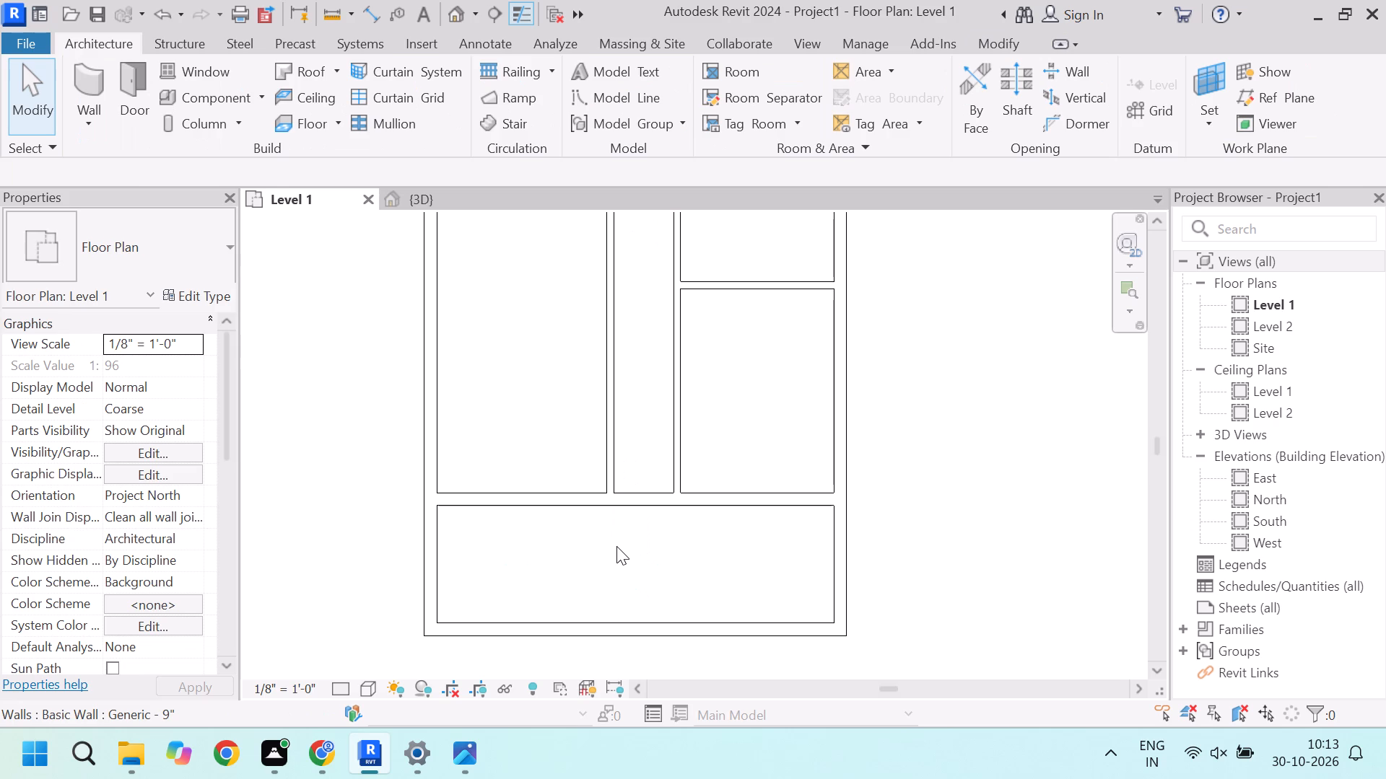
Measure the northwest room's clear width with an aligned dimension between the west outer wall and the first partition, without placing it.
scroll(616, 545, down, 5)
scroll(603, 422, up, 3)
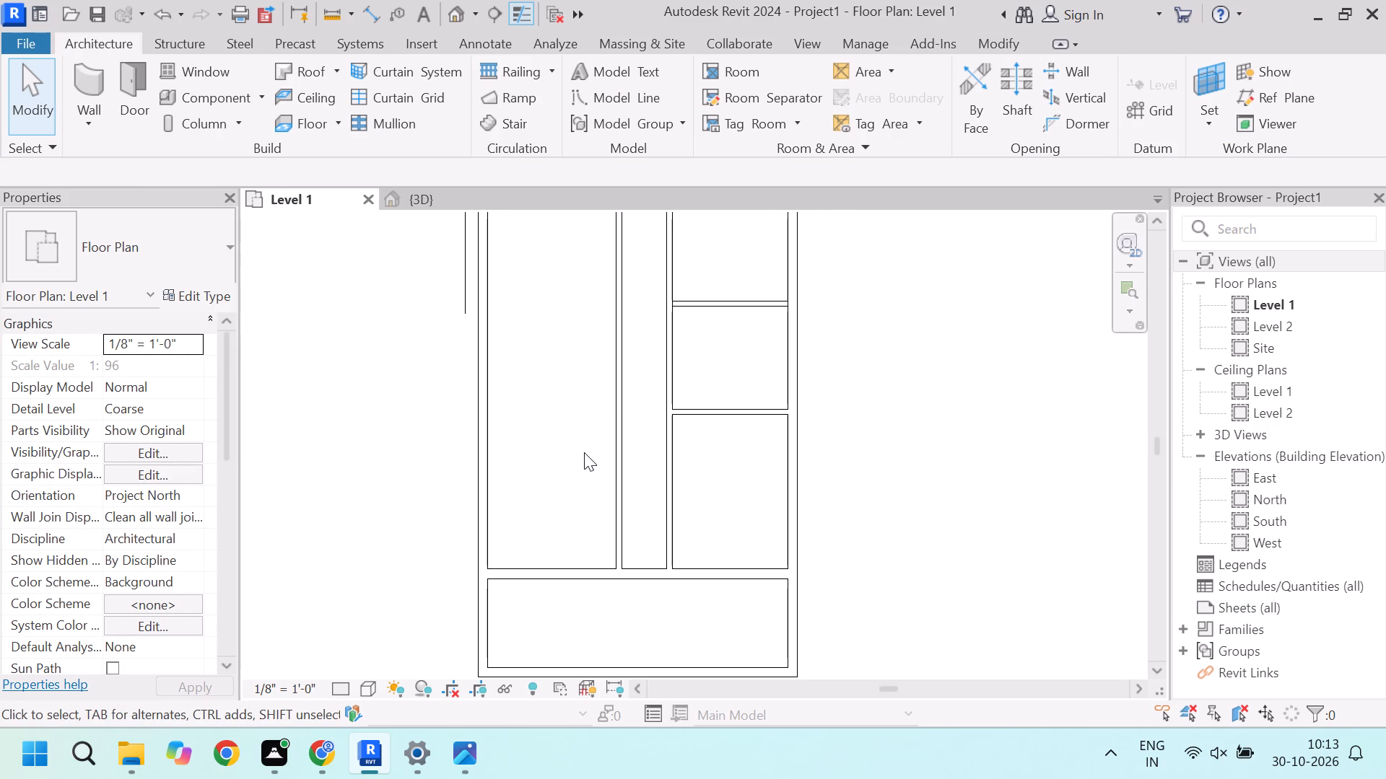
scroll(579, 463, down, 3)
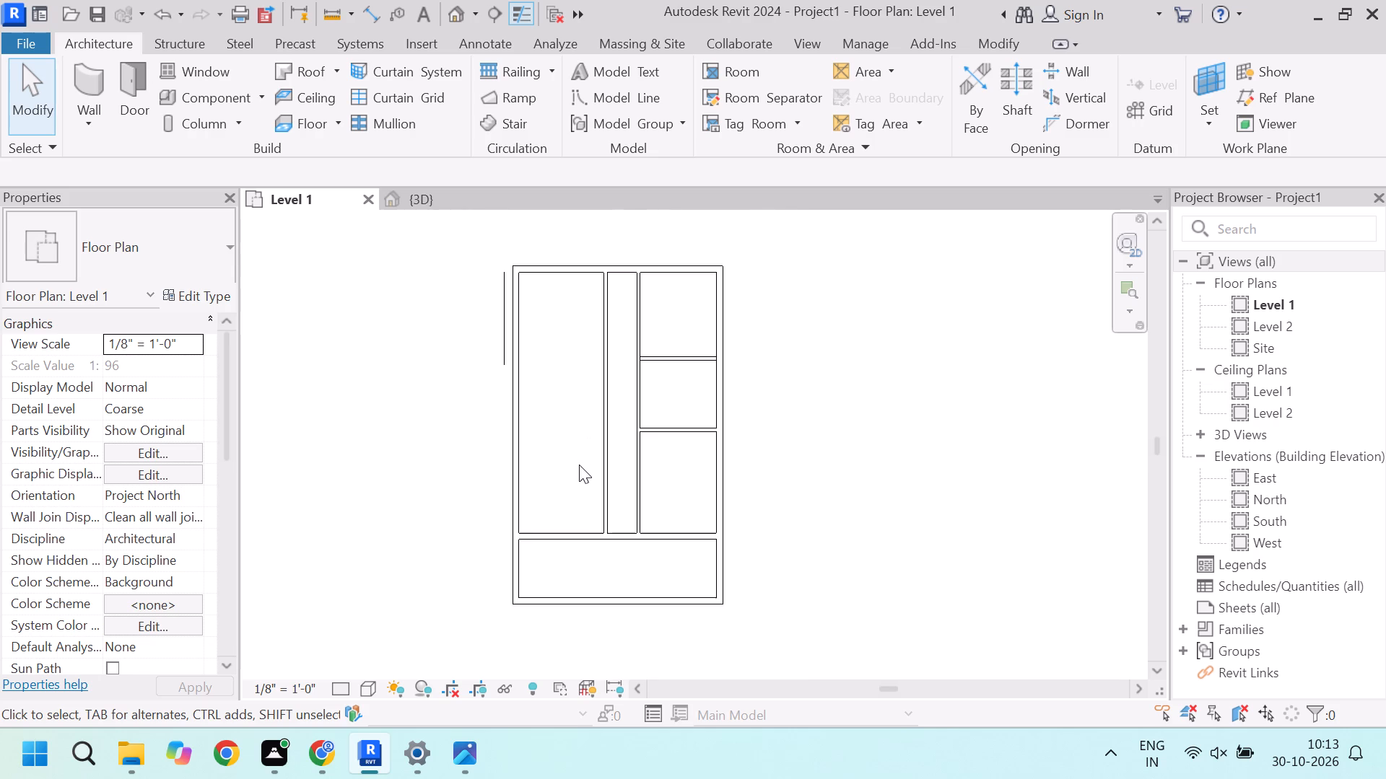
scroll(574, 466, down, 4)
scroll(538, 353, up, 9)
scroll(571, 396, down, 2)
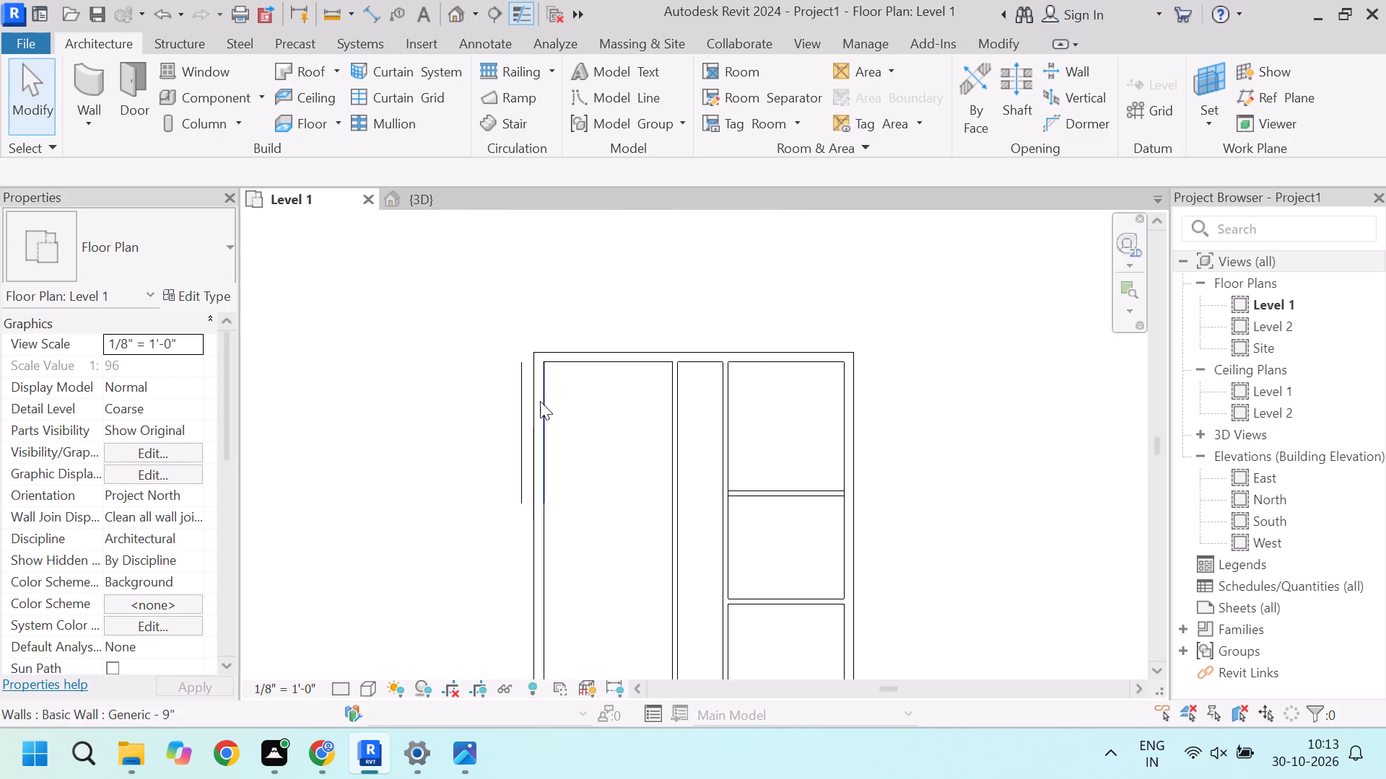
scroll(541, 401, up, 3)
key(d)
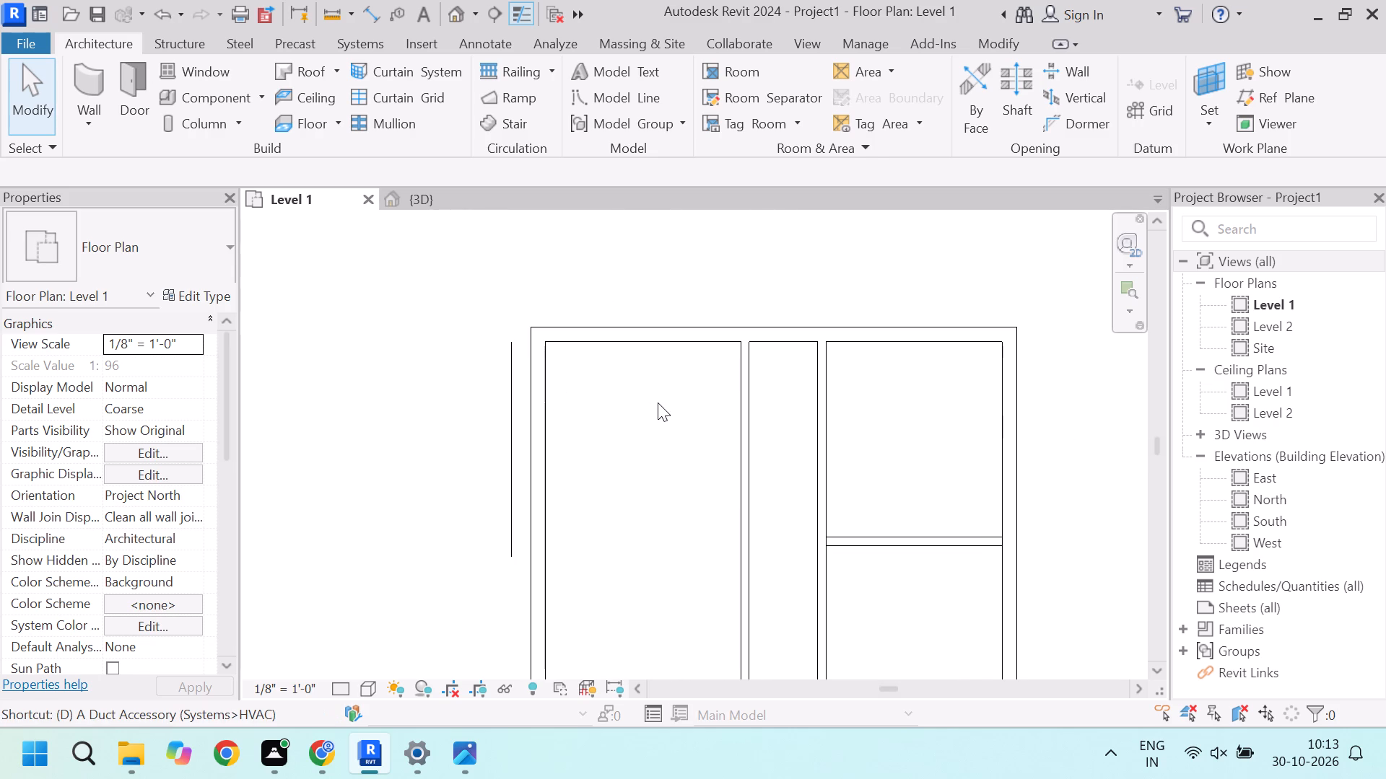
key(i)
click(540, 384)
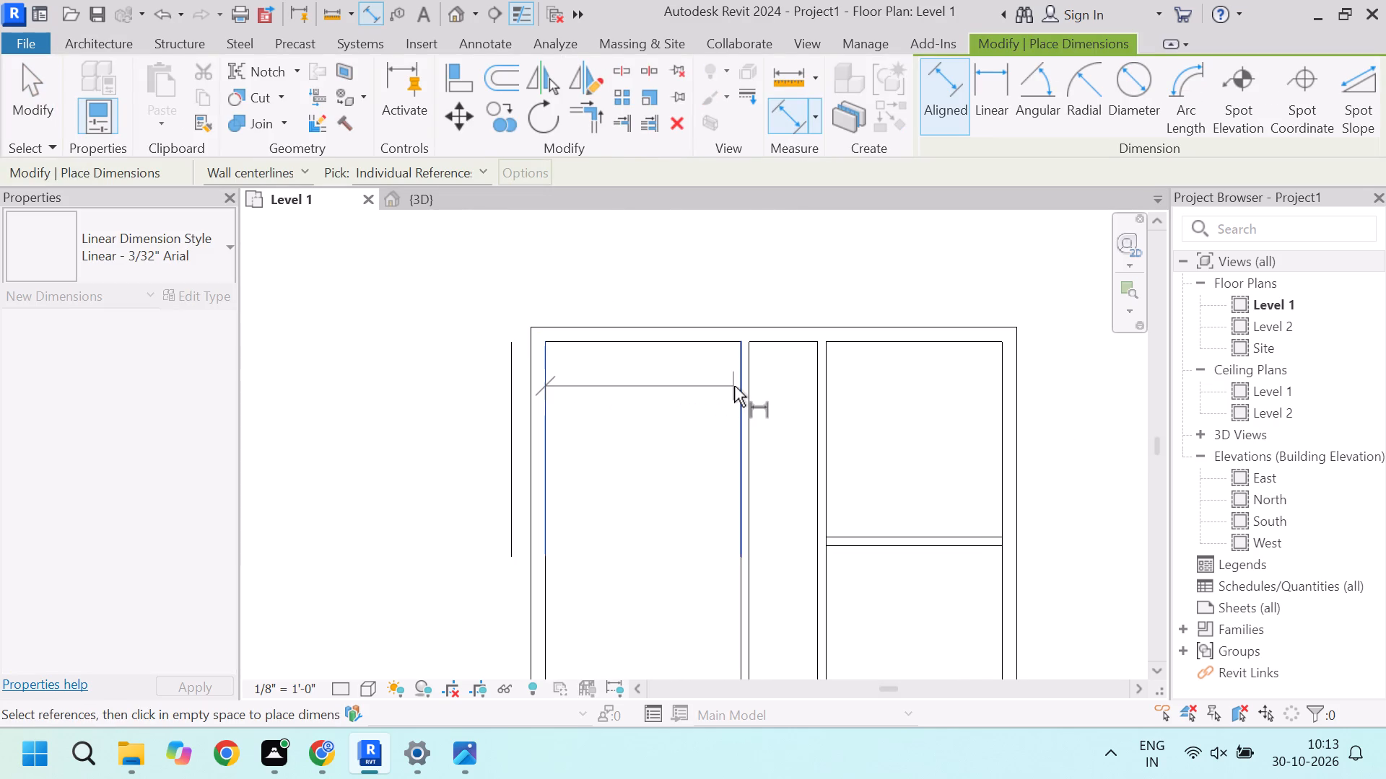
click(734, 386)
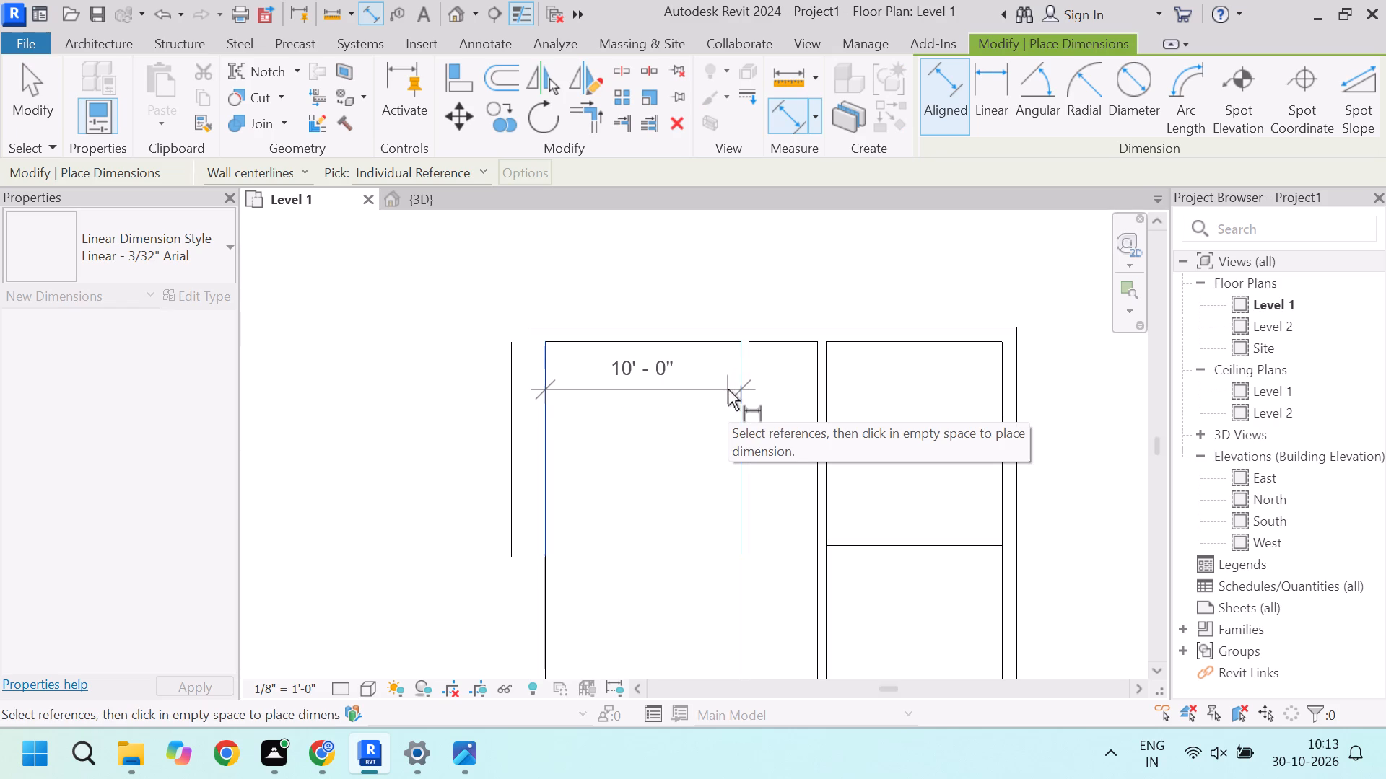
key(Escape)
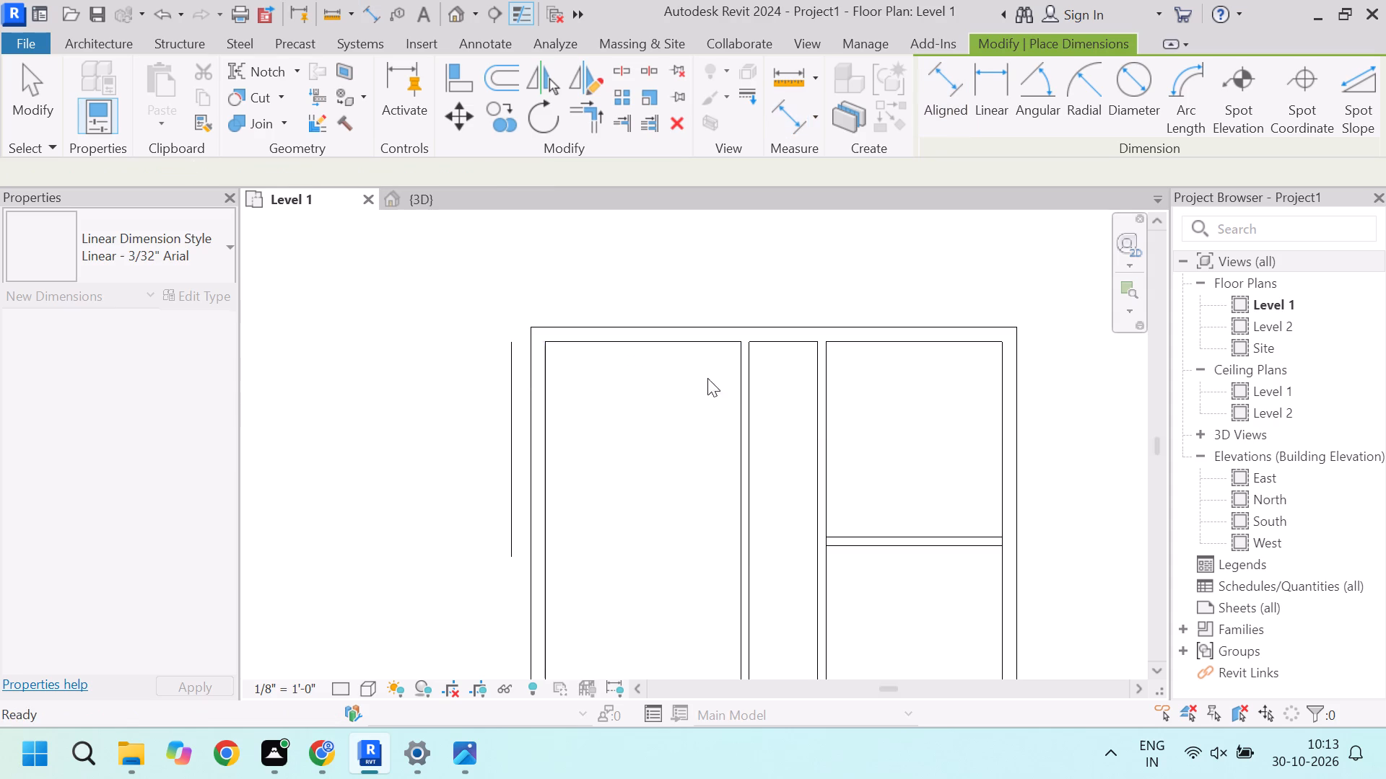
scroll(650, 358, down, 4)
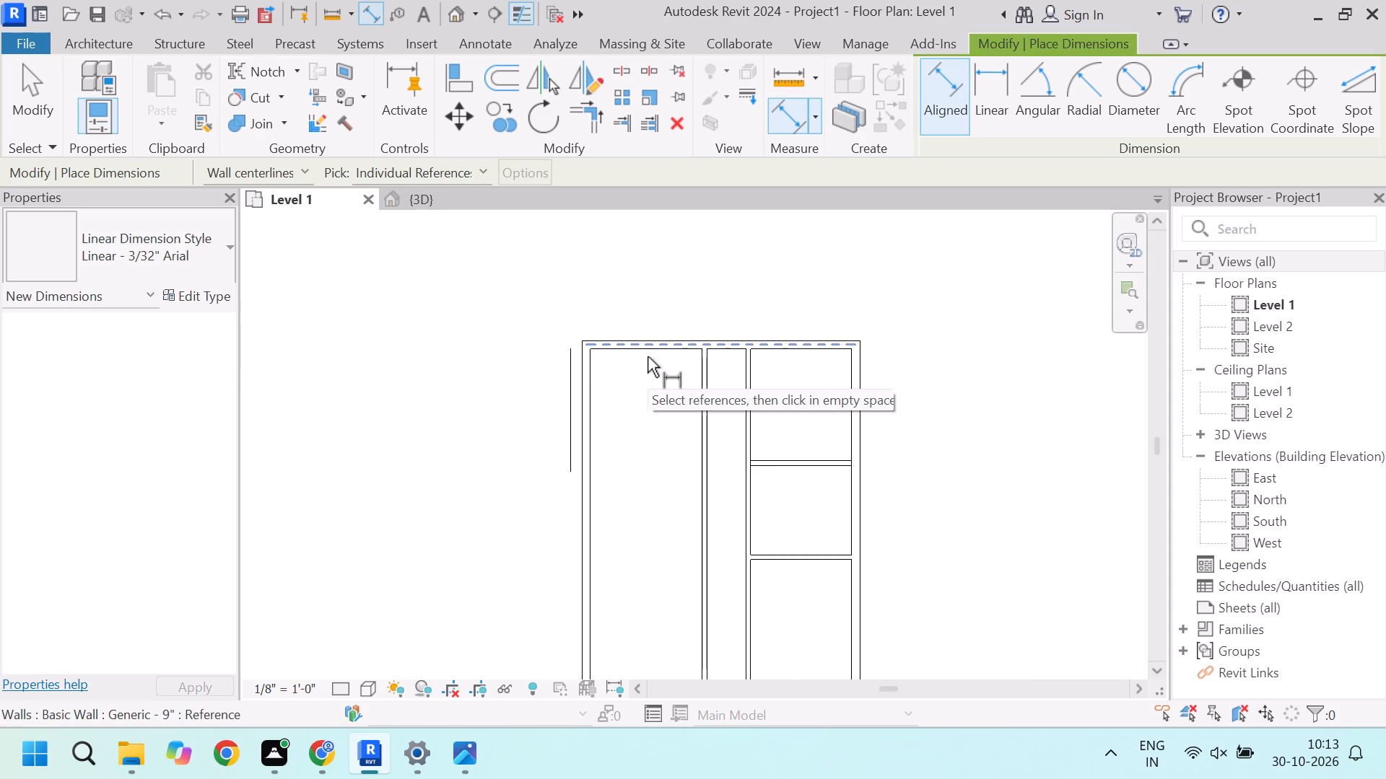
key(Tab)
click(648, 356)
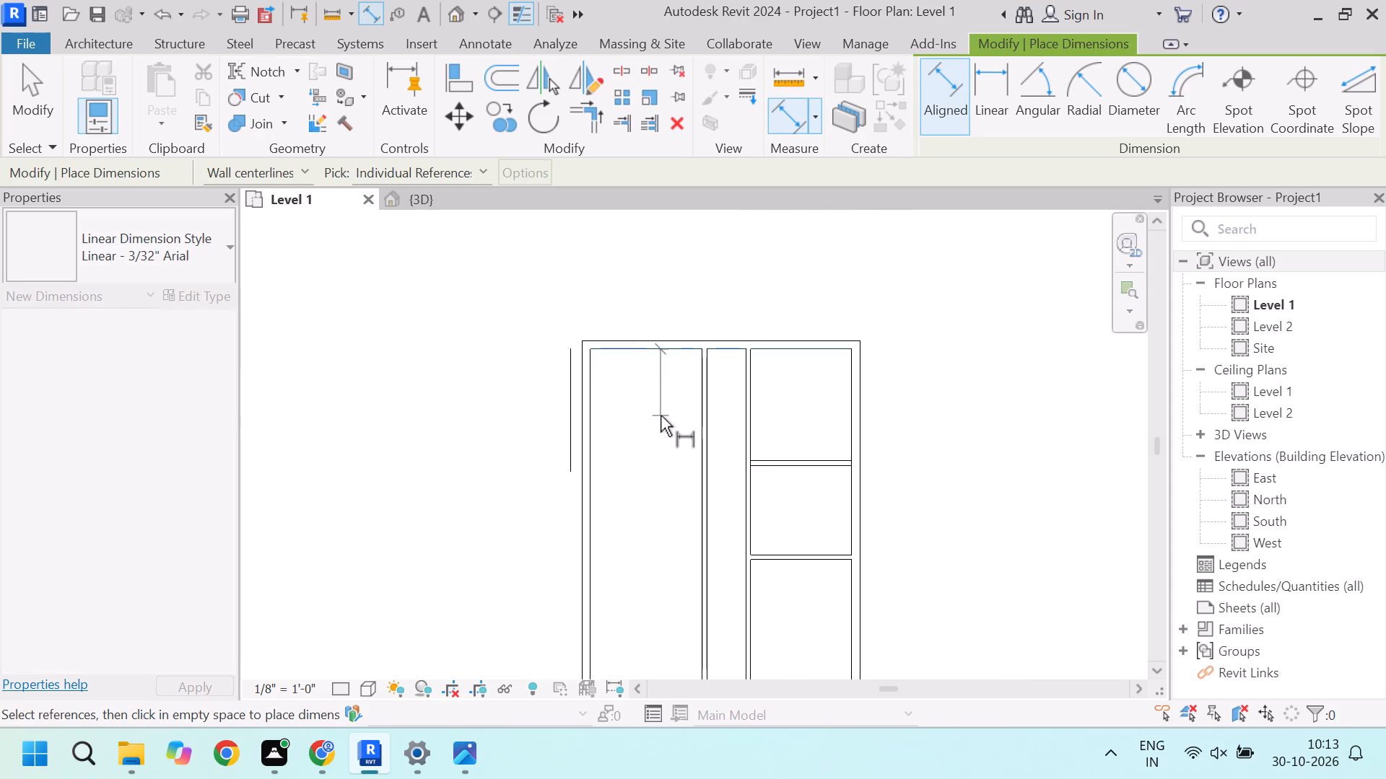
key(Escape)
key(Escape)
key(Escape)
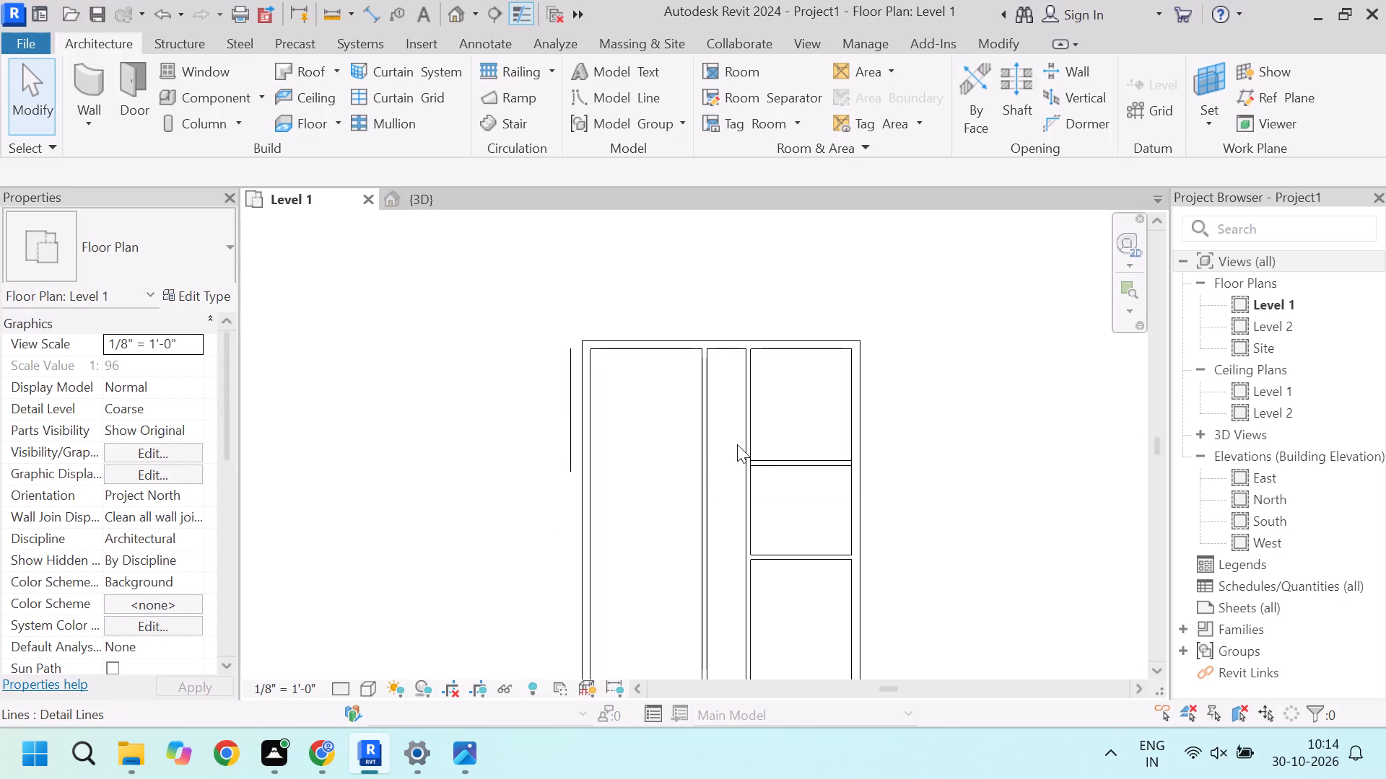
Copy the vertical detail line outside the west outer wall 30' to the east.
scroll(704, 450, down, 2)
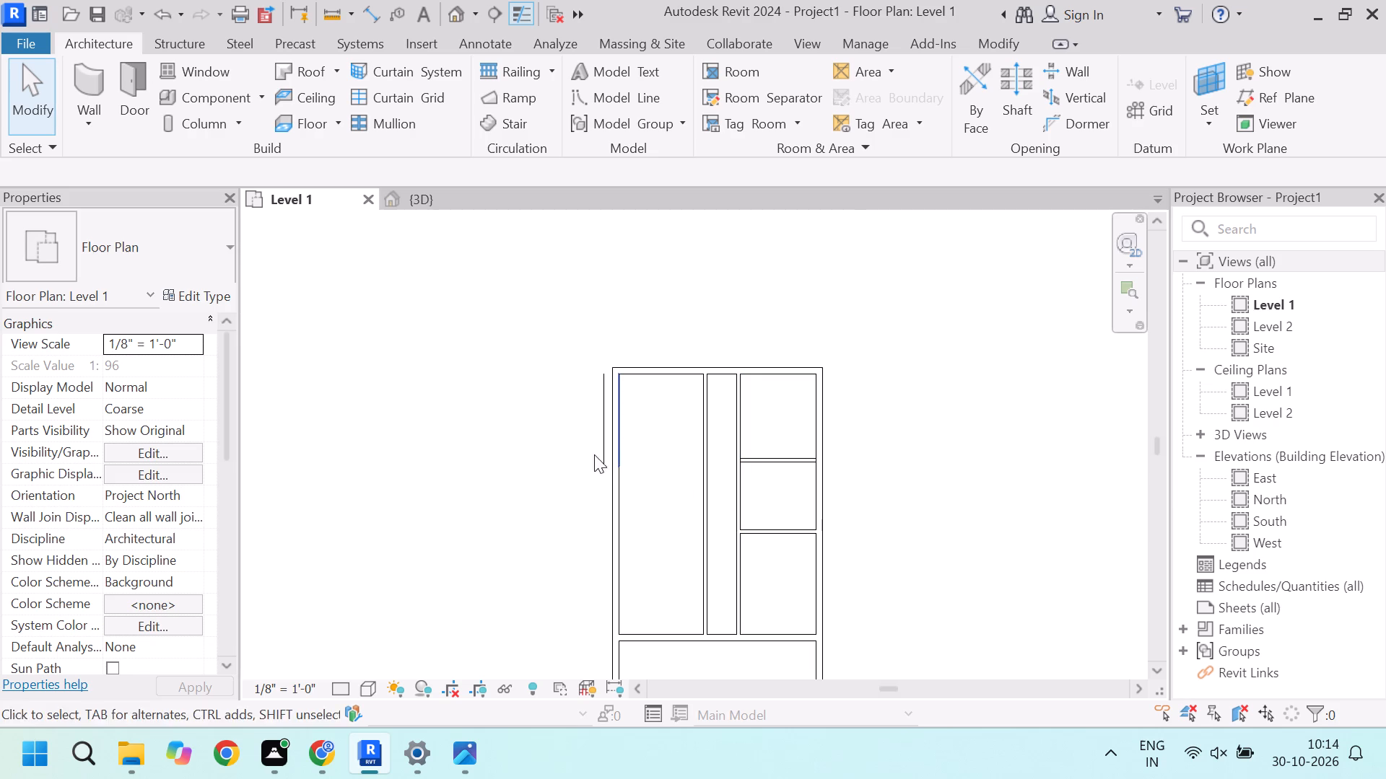
scroll(653, 428, up, 4)
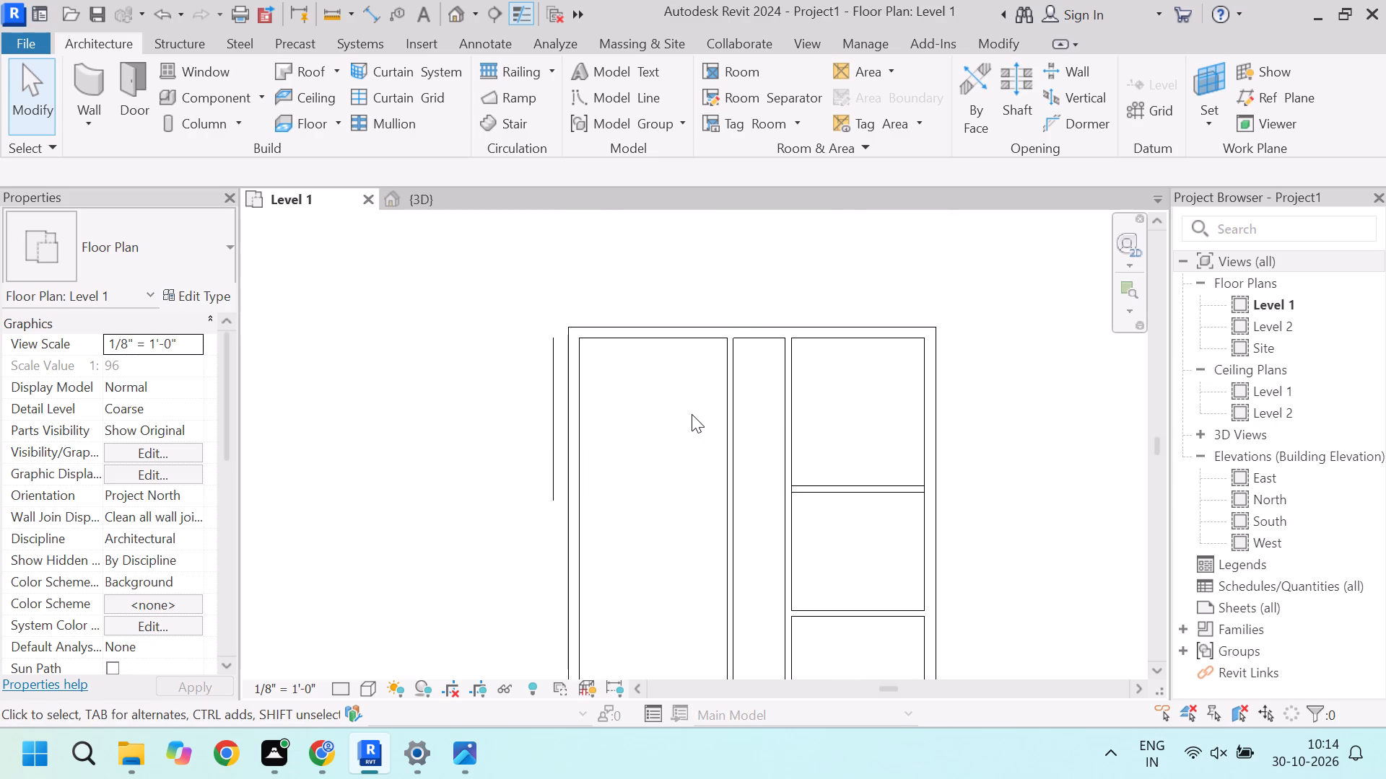
scroll(692, 414, up, 1)
scroll(688, 401, down, 3)
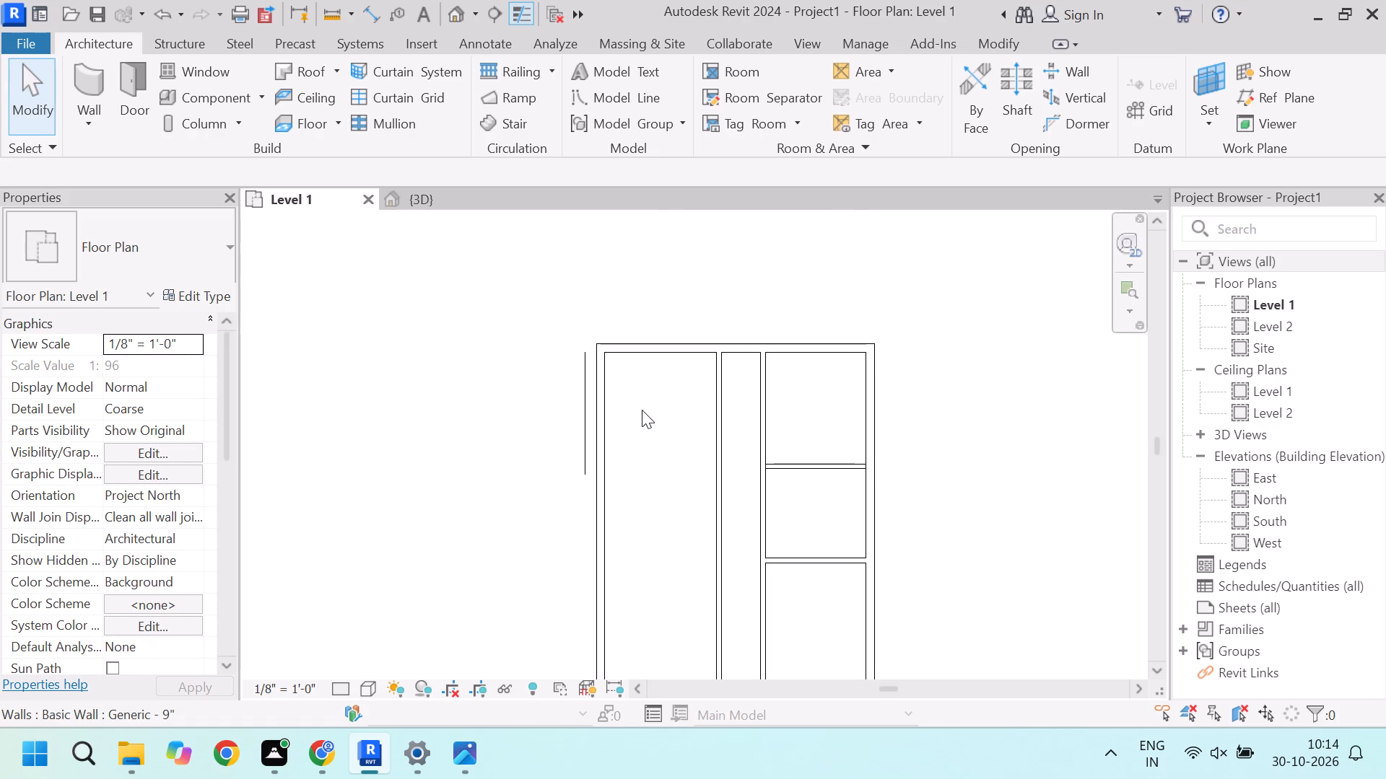
scroll(645, 413, up, 3)
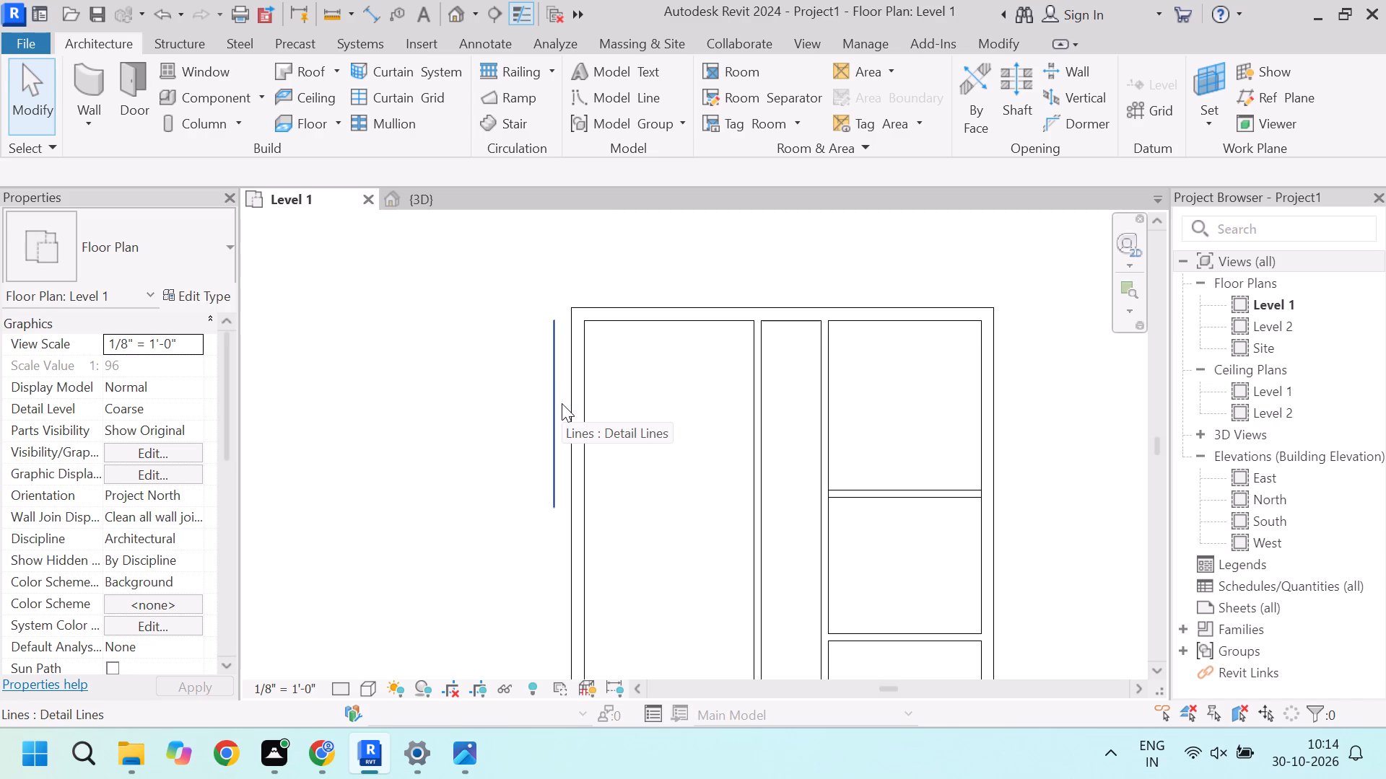
key(c)
key(o)
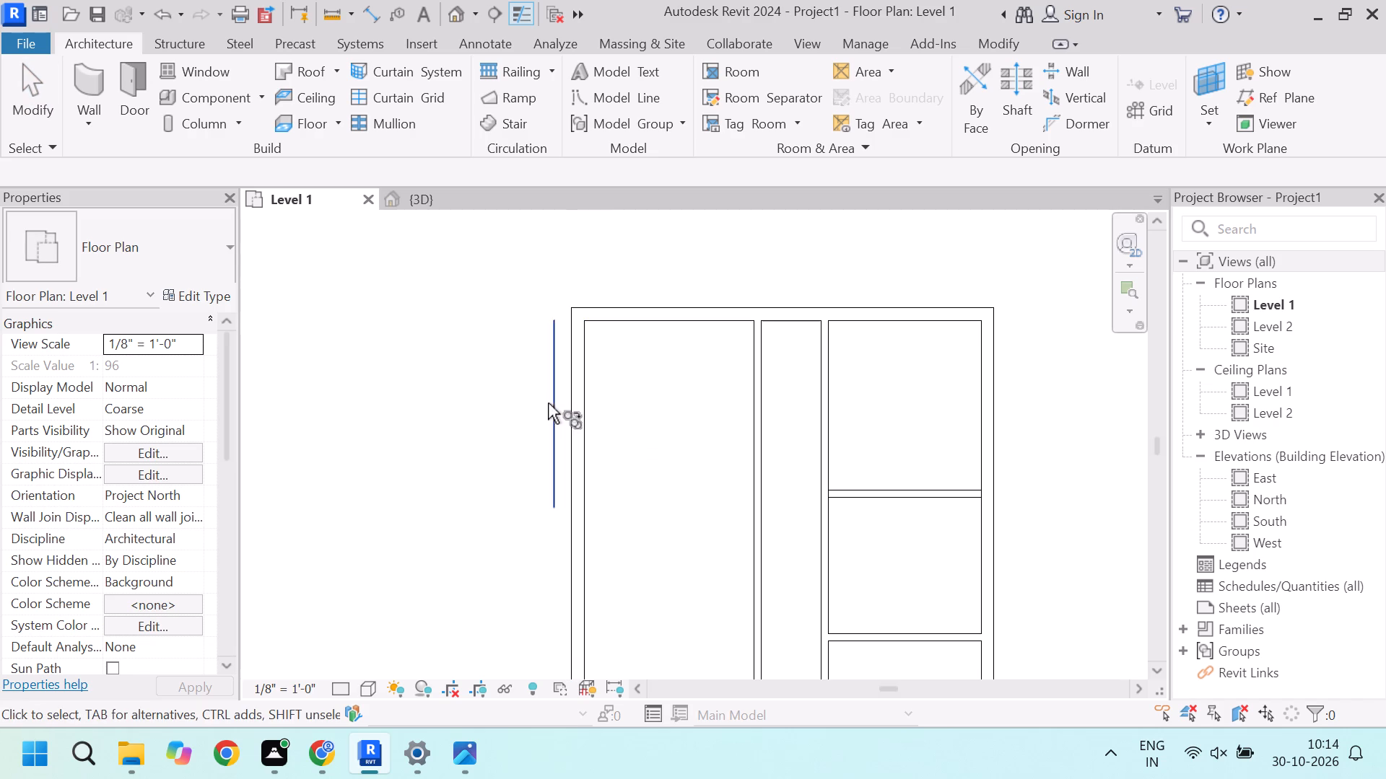
click(551, 403)
key(Return)
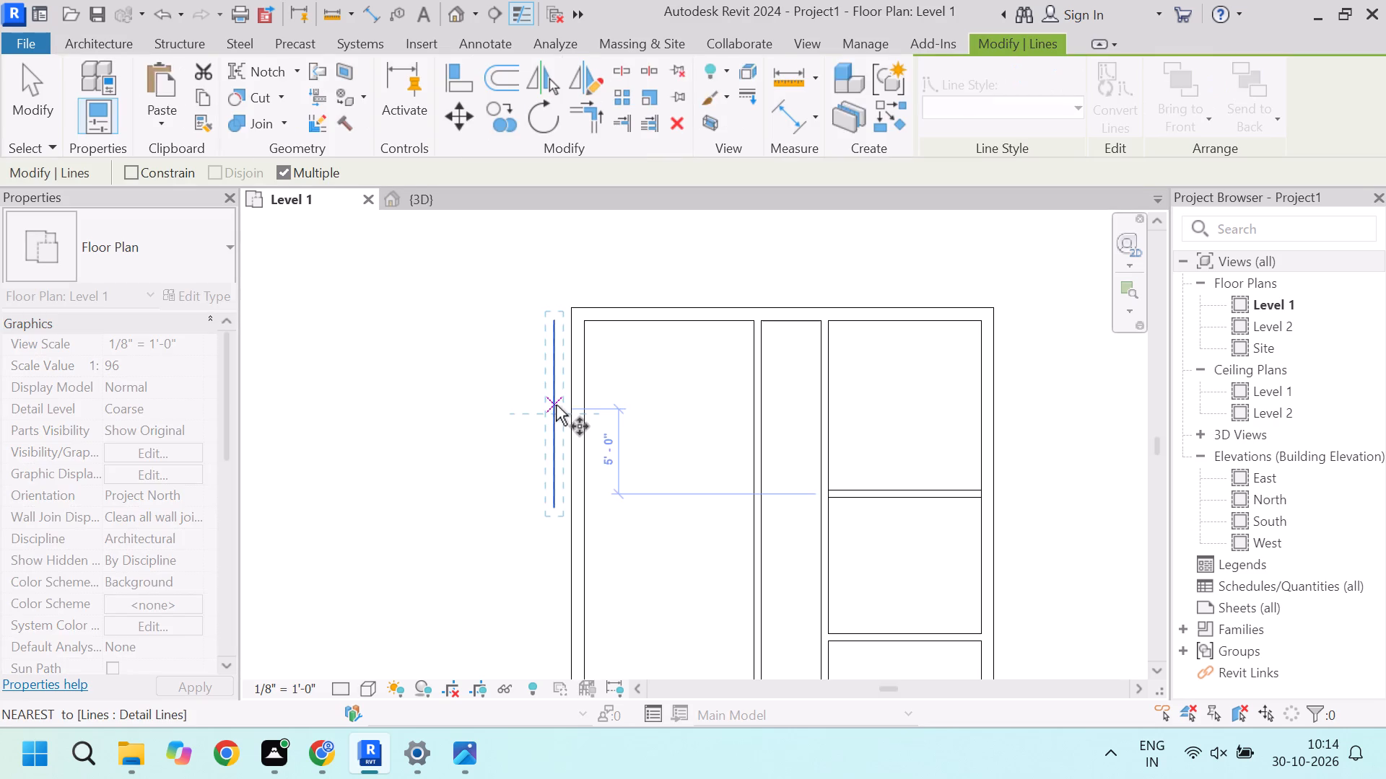
click(552, 413)
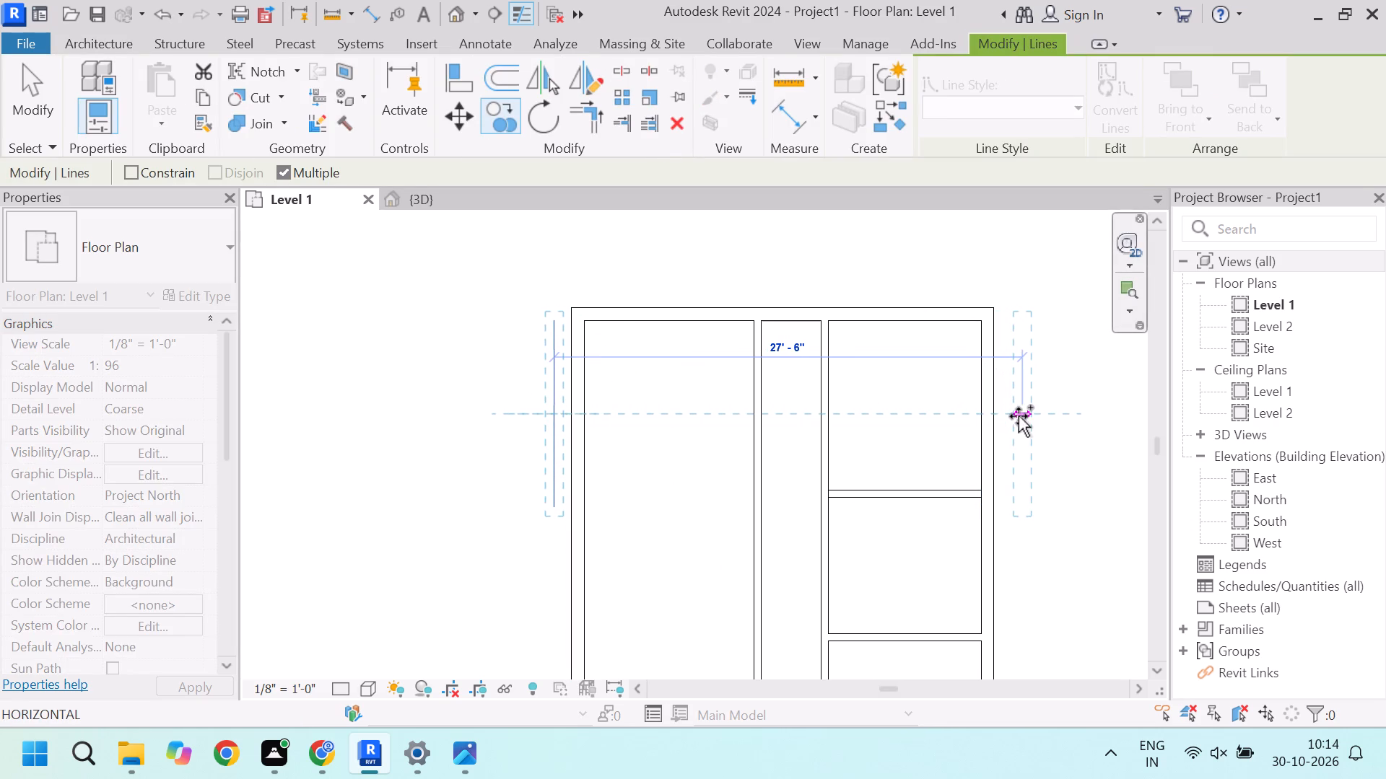
key(3)
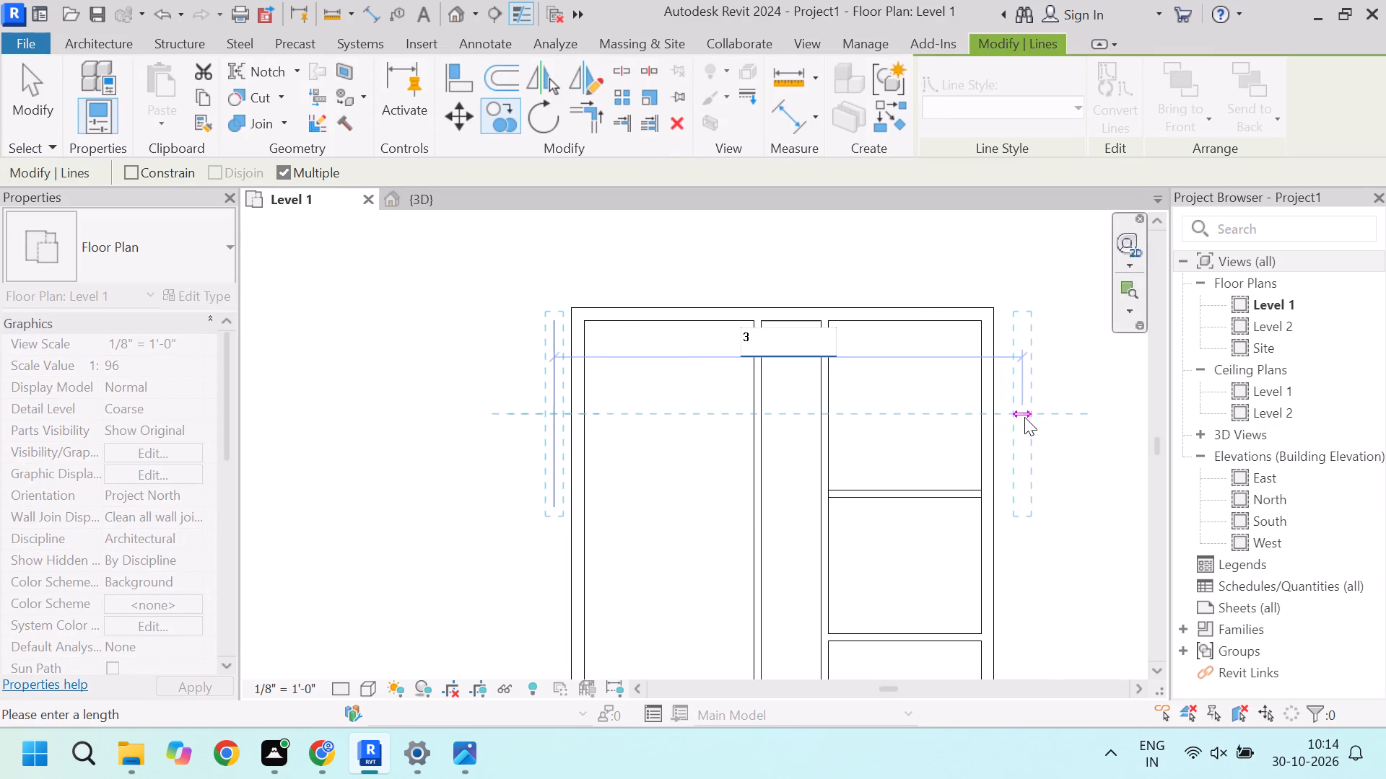
key(0)
key(Return)
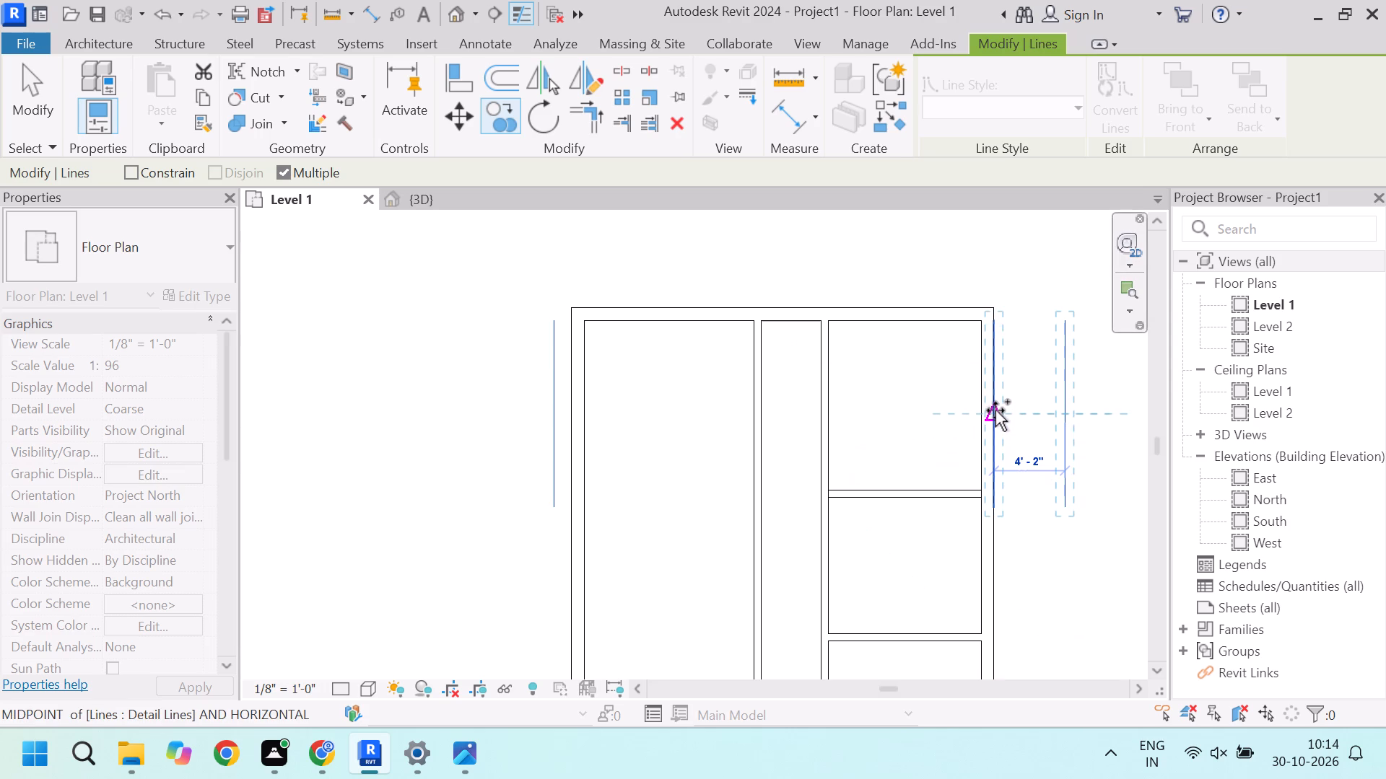
key(Escape)
key(Escape)
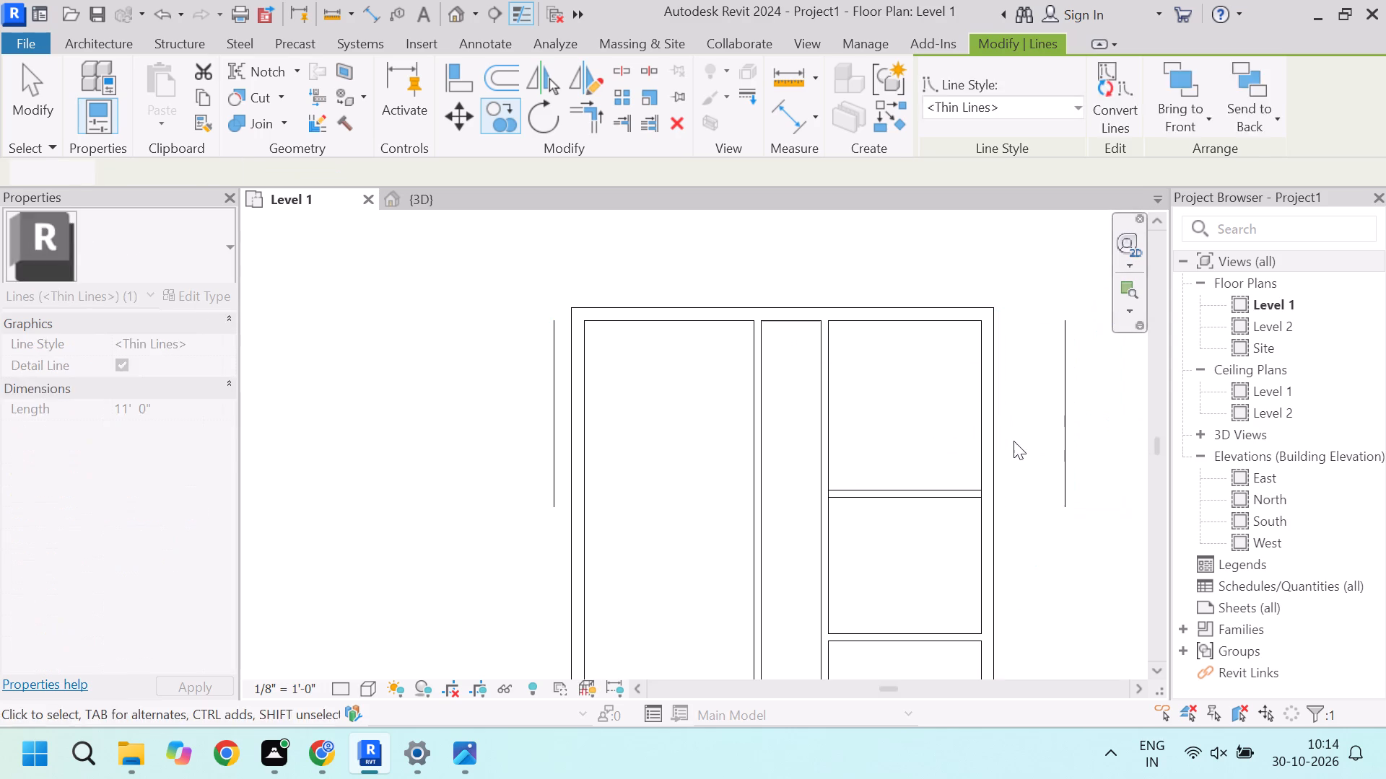
Delete the detail line overlapping the east face of the partition on the corridor's east side.
scroll(996, 424, down, 4)
scroll(1016, 400, up, 2)
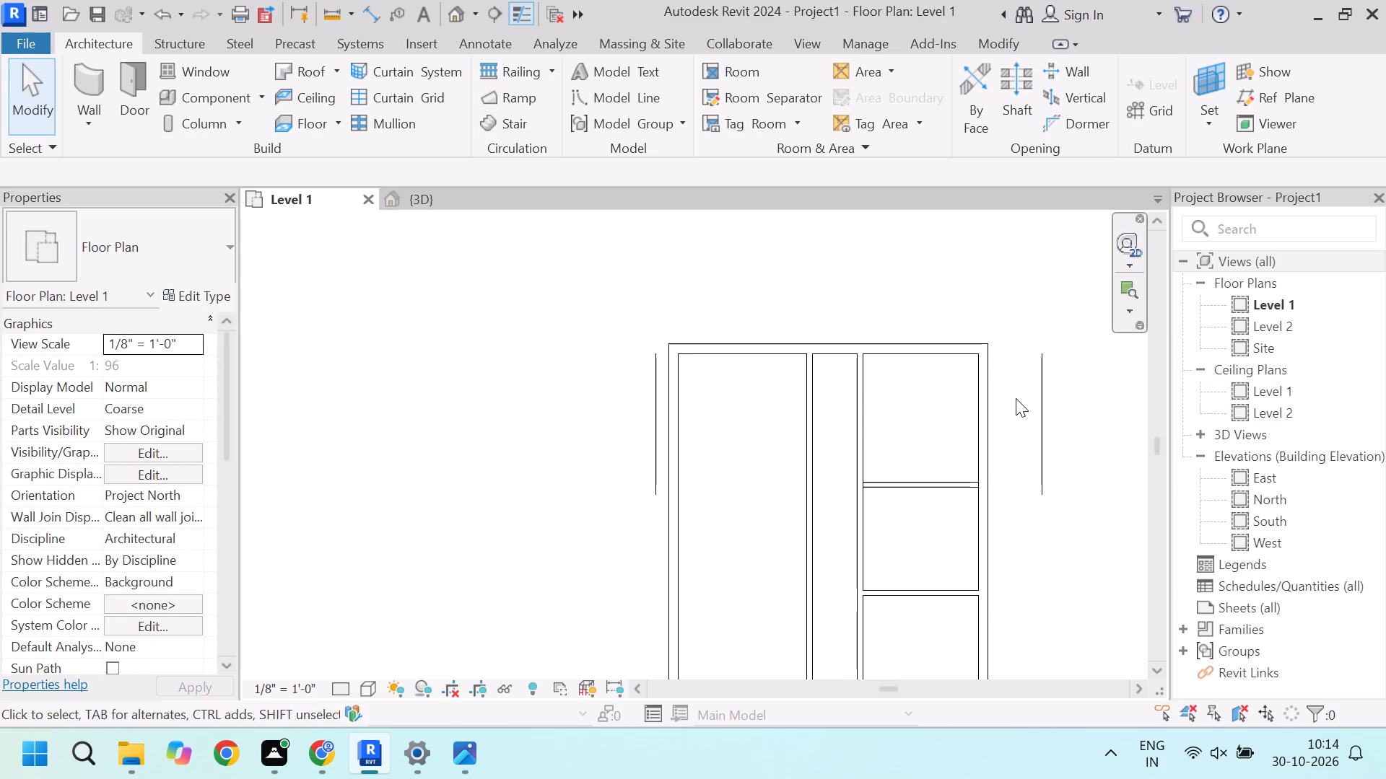
scroll(1050, 416, up, 2)
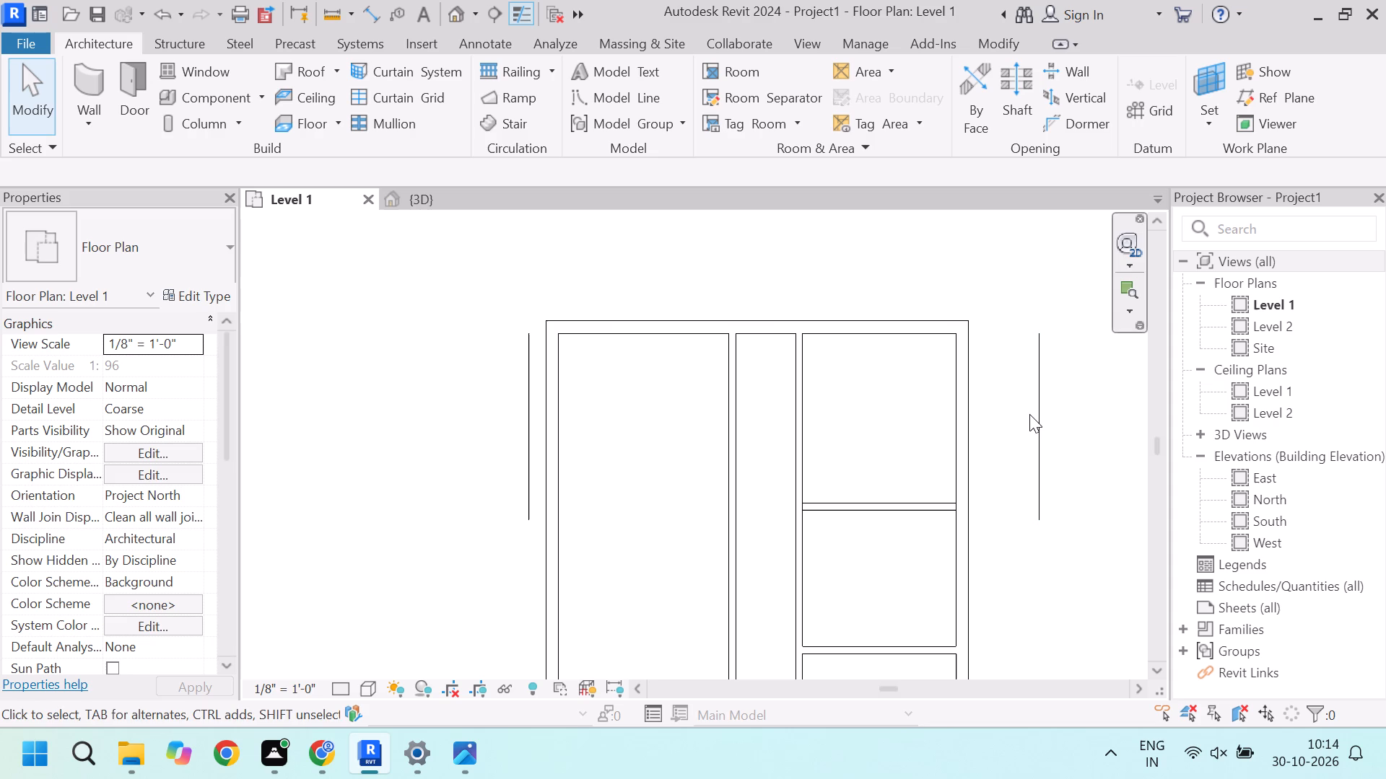
scroll(1038, 423, down, 1)
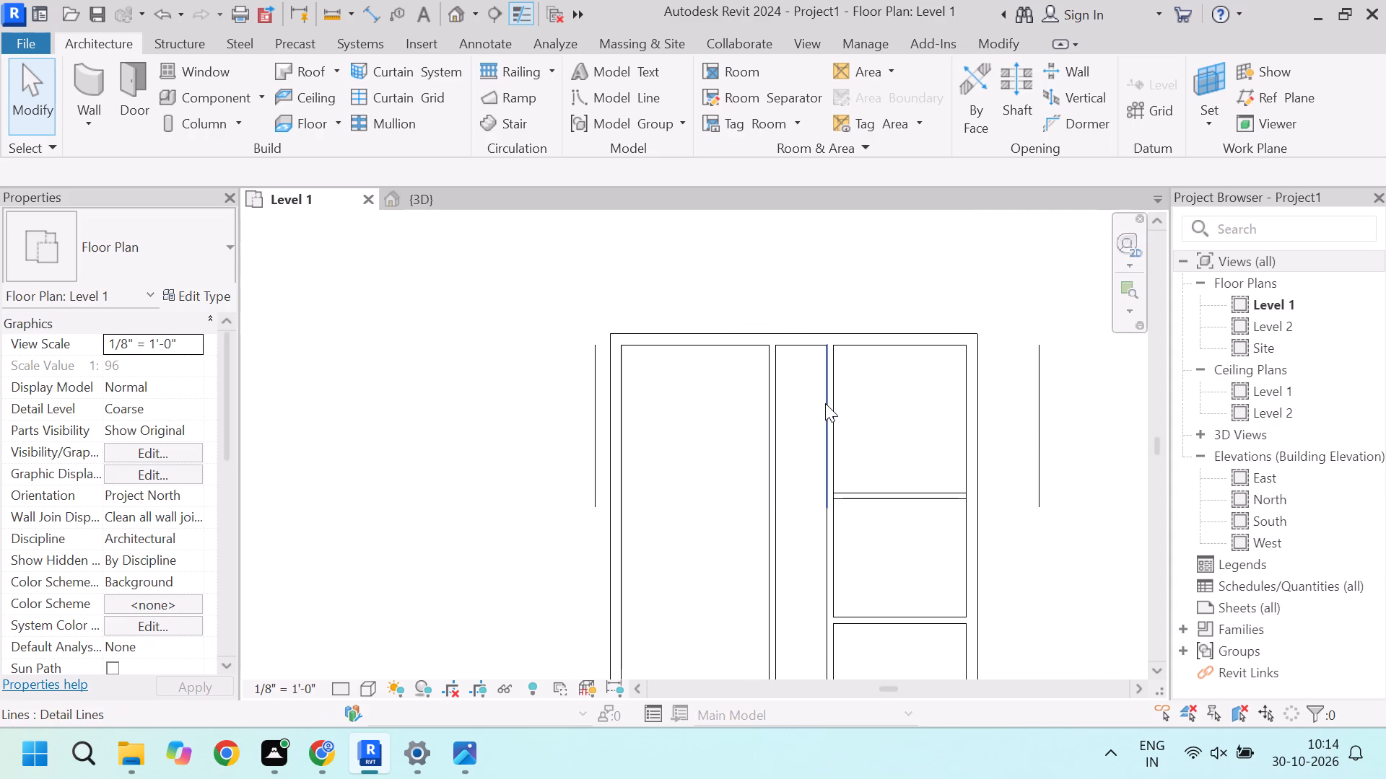
scroll(833, 401, up, 7)
click(835, 387)
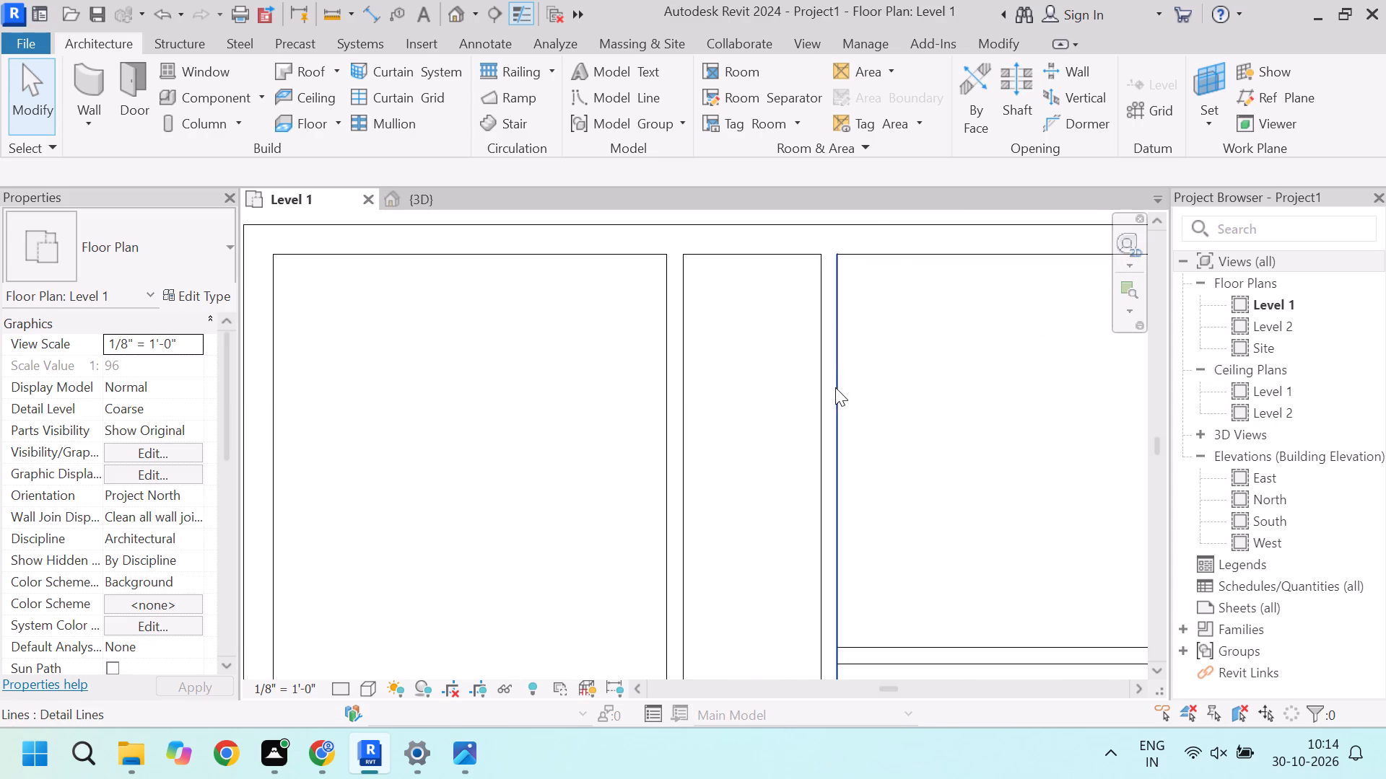
key(Delete)
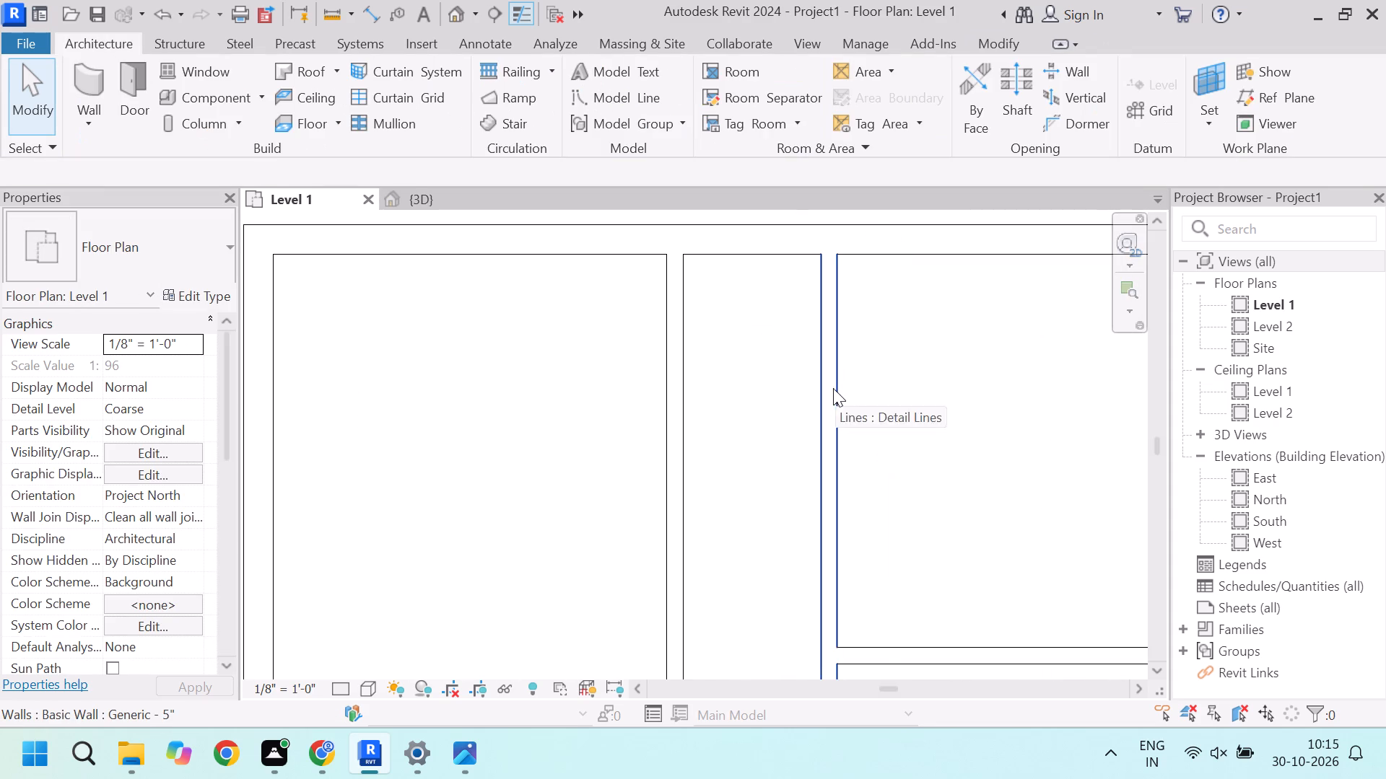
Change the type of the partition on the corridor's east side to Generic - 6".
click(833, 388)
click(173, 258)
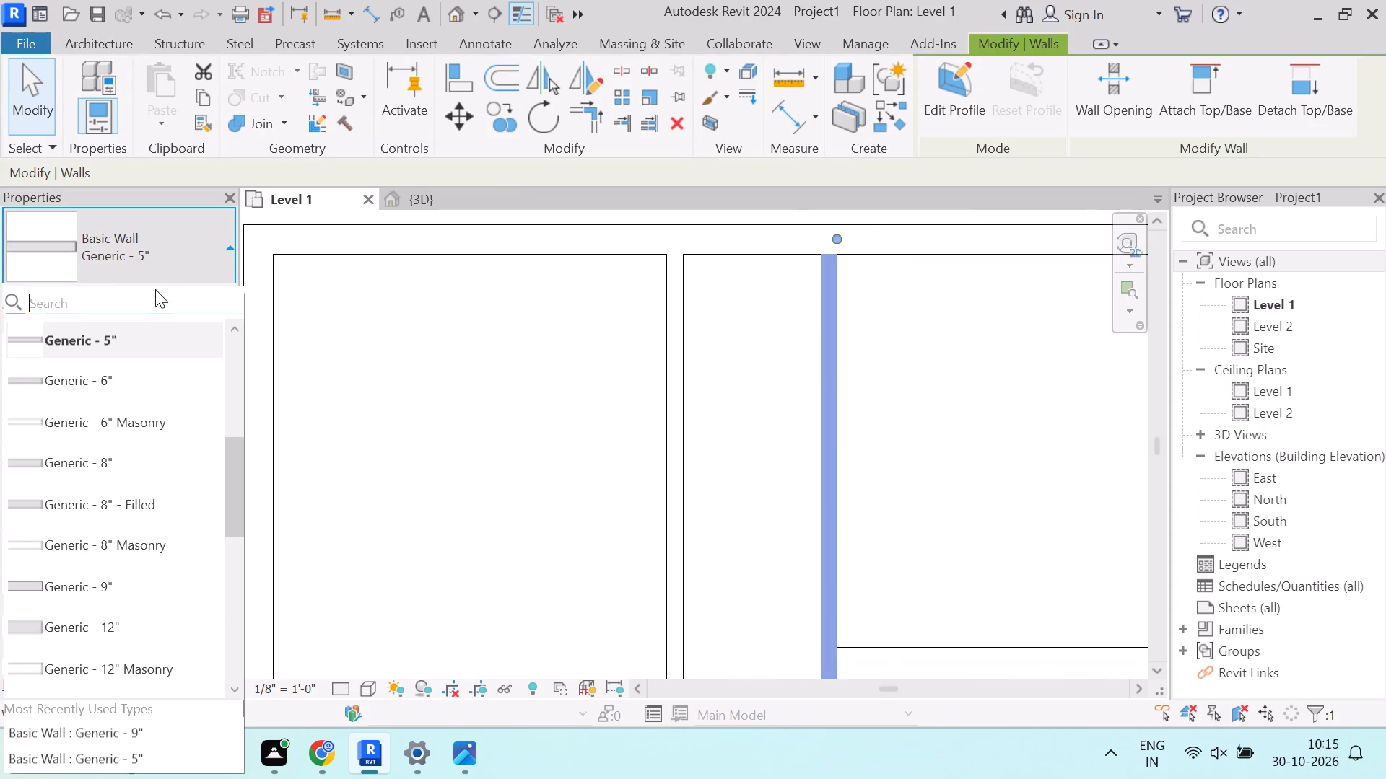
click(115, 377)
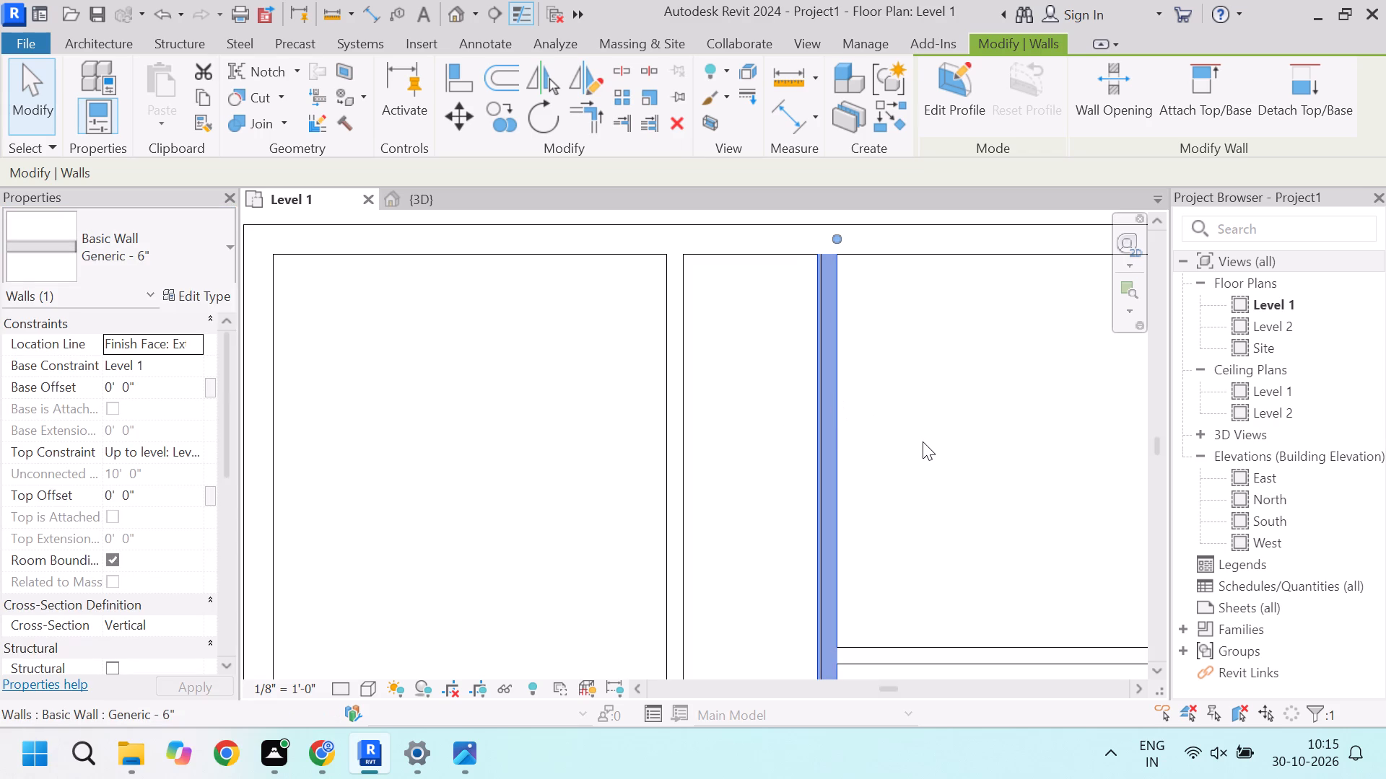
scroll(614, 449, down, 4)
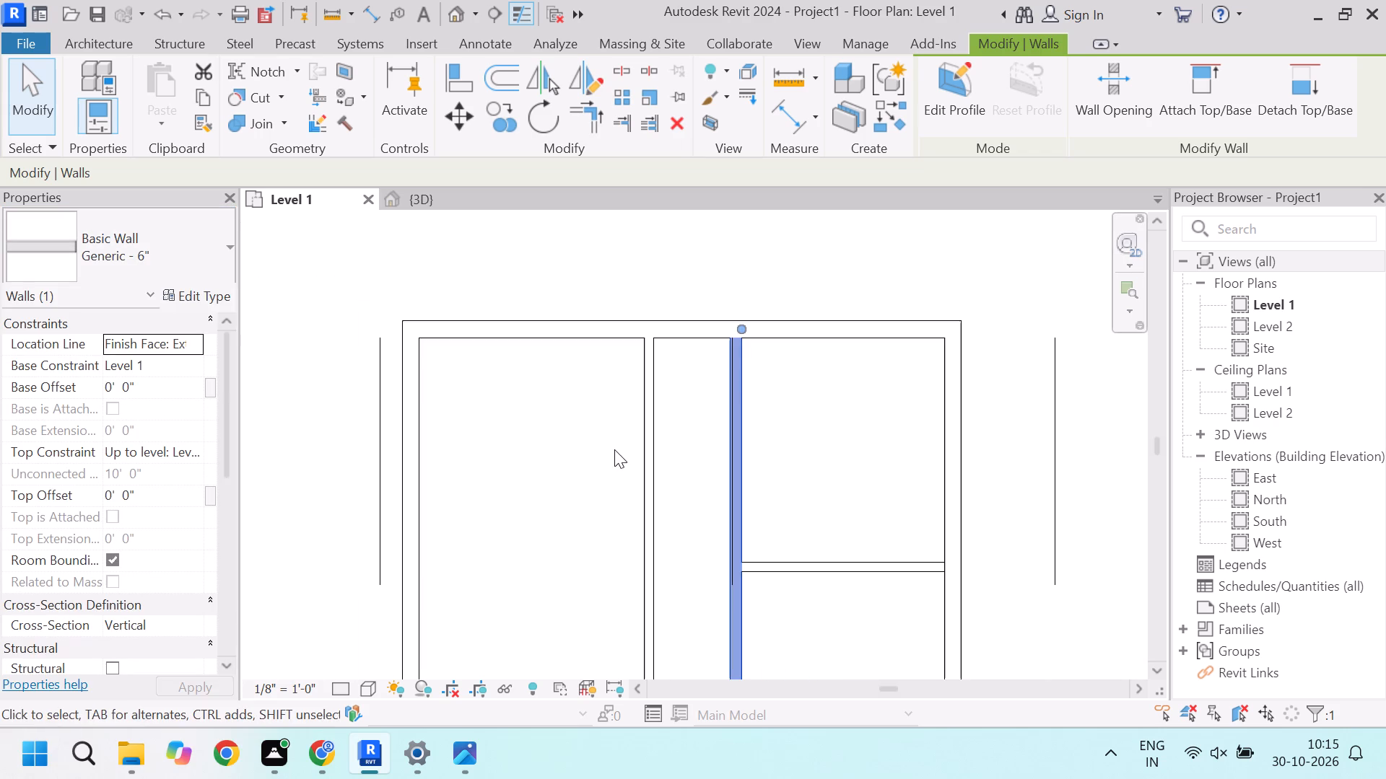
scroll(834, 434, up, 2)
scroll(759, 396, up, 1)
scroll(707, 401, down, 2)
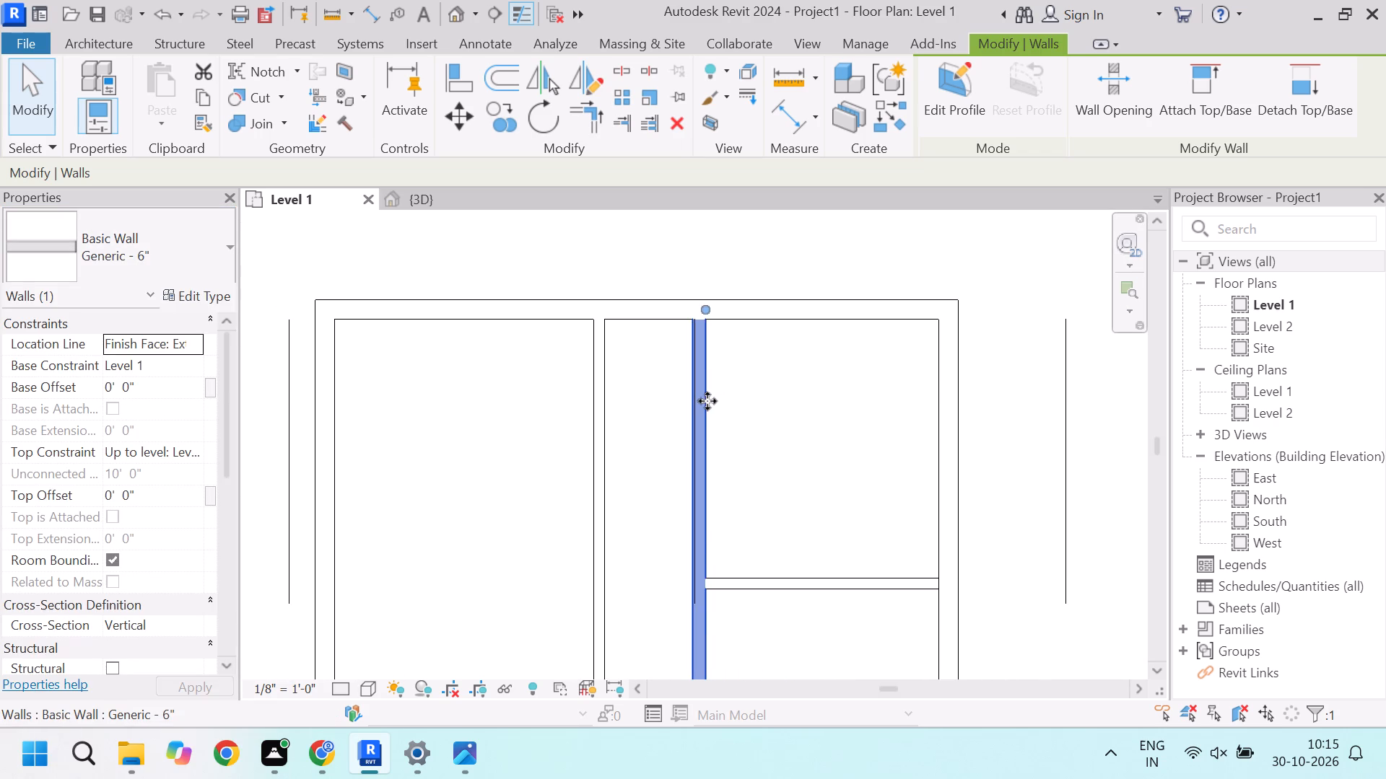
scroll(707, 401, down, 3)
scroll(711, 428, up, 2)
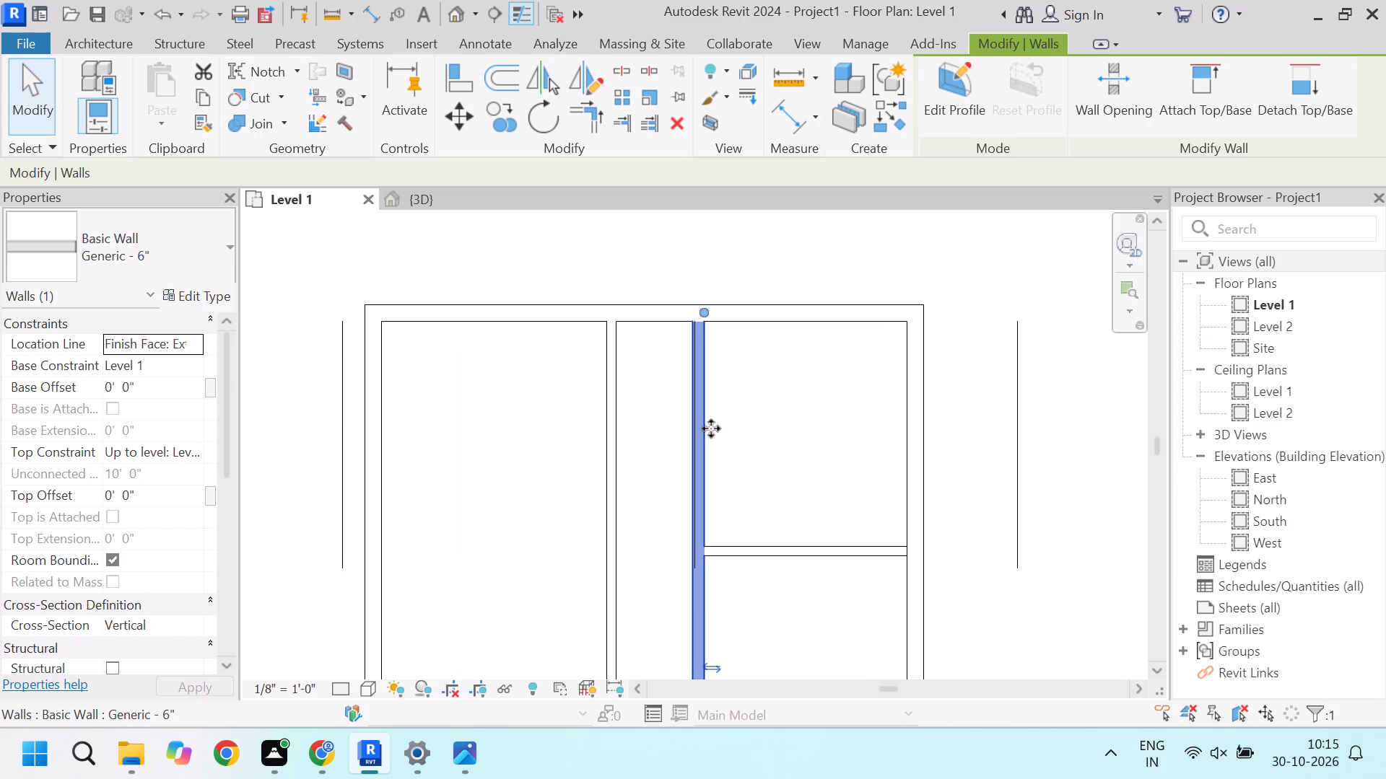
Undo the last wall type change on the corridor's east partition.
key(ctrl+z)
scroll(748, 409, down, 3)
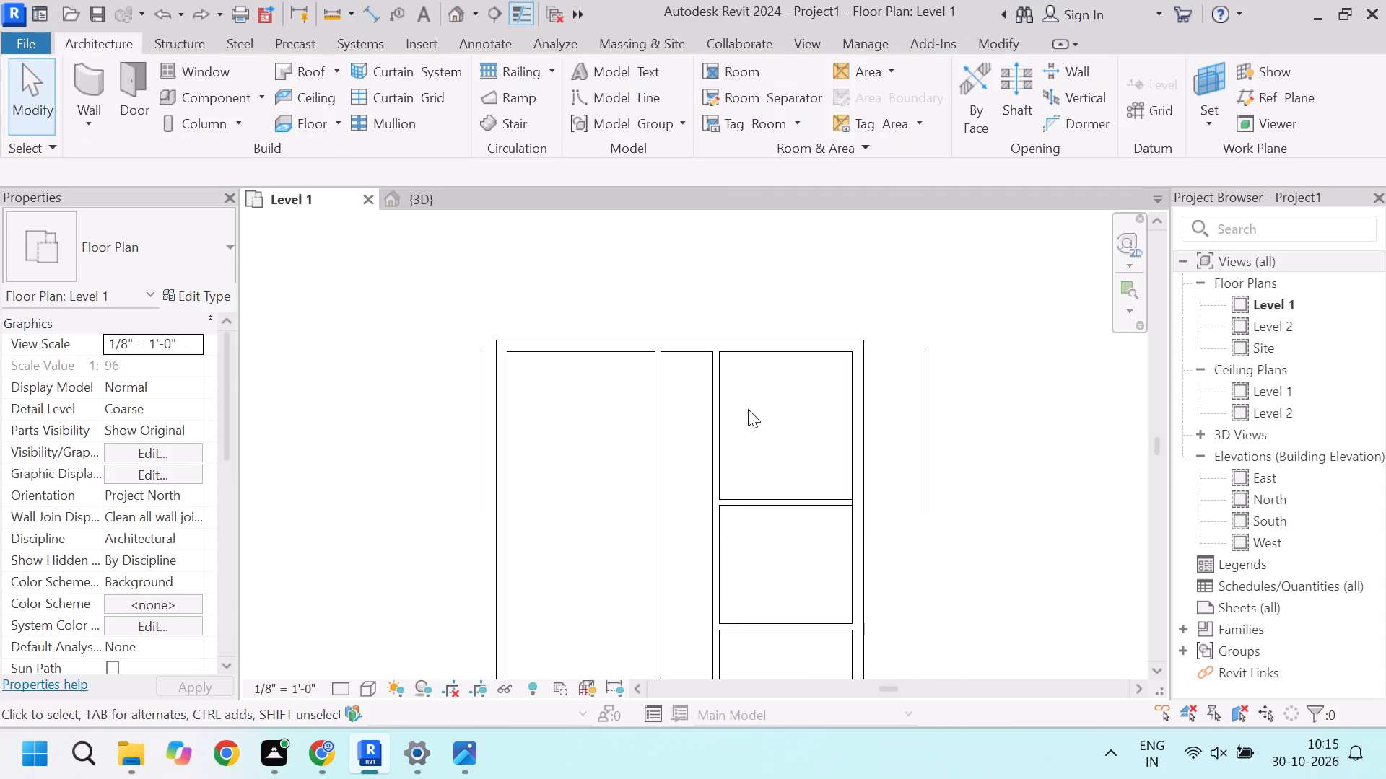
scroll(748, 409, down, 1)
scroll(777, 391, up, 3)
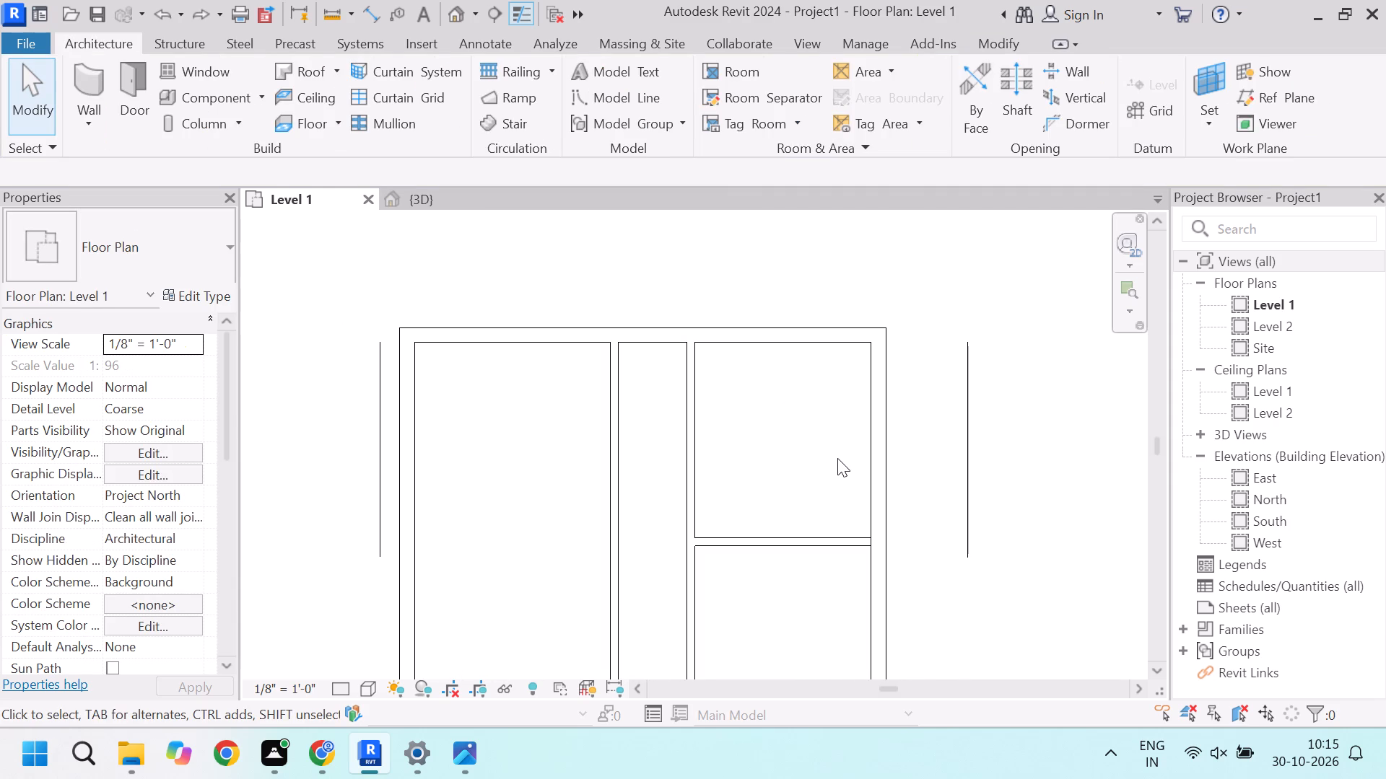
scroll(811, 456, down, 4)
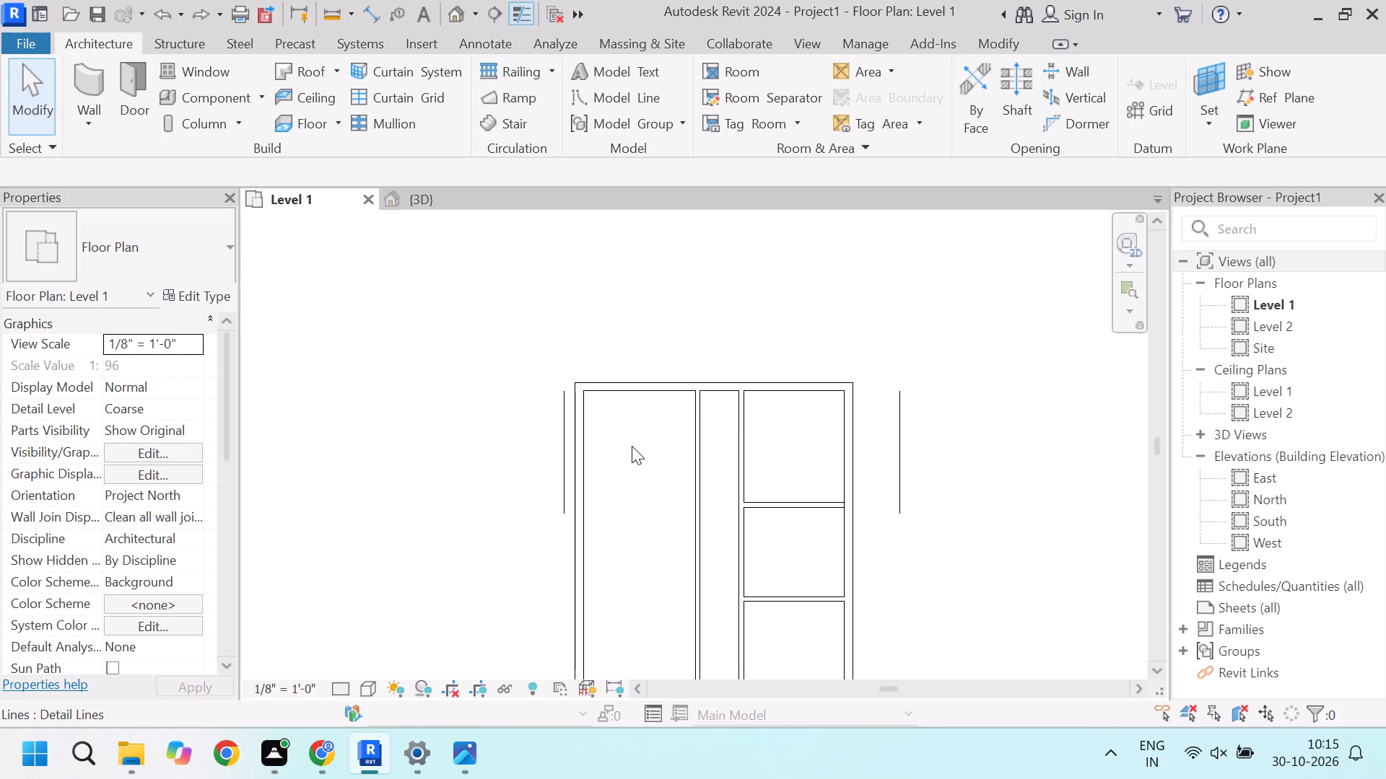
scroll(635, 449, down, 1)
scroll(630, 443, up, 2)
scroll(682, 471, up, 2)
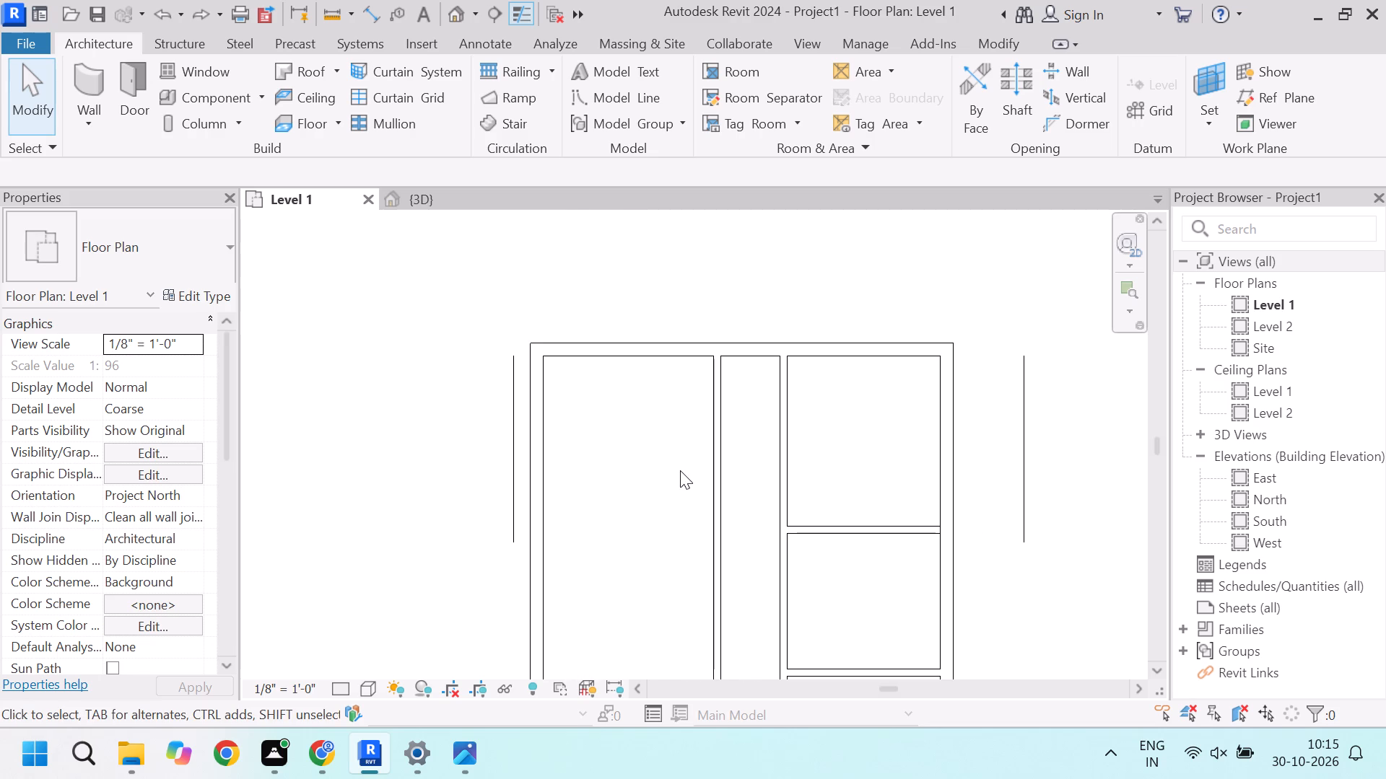
Draw Generic - 5" walls from the north end of the corridor's west partition 11' south, then west to the west outer wall's inner face.
text(wa)
click(722, 360)
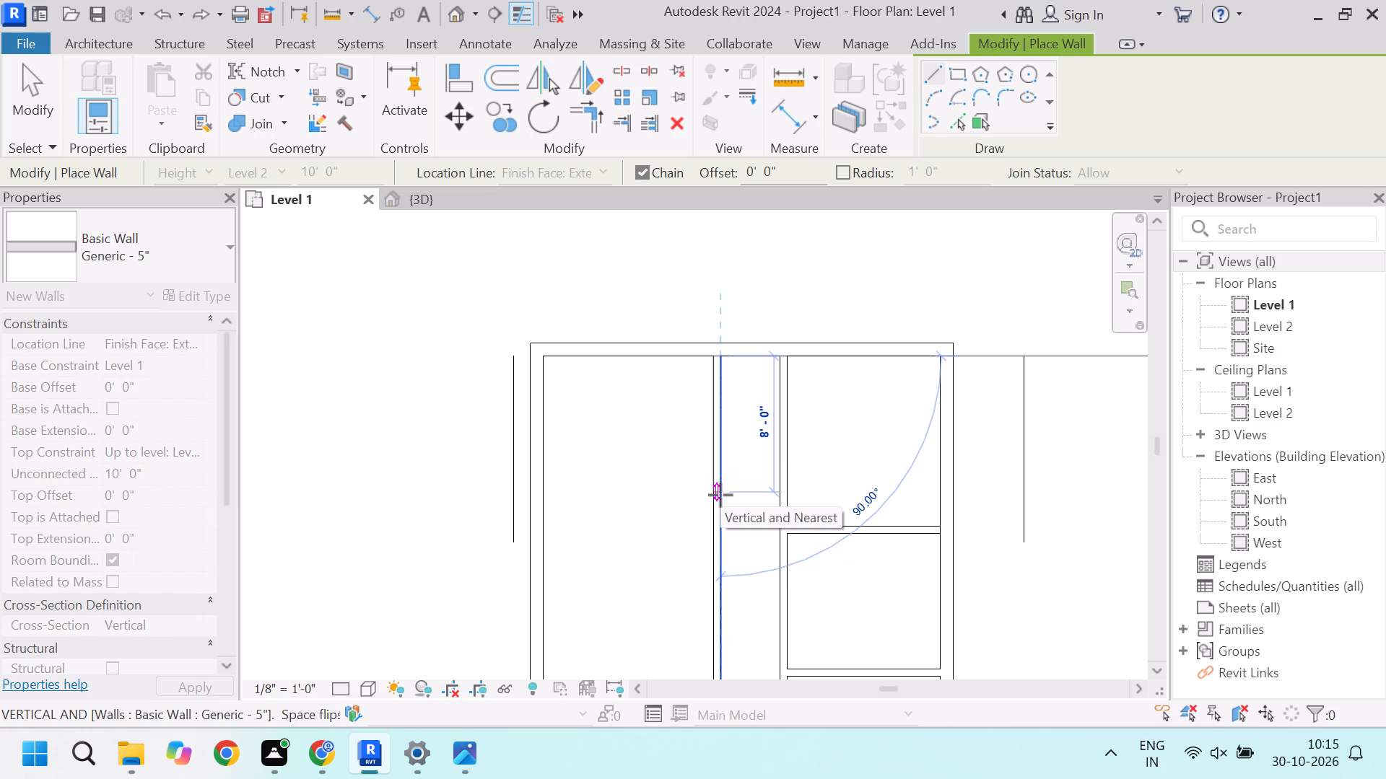
text(11)
key(Return)
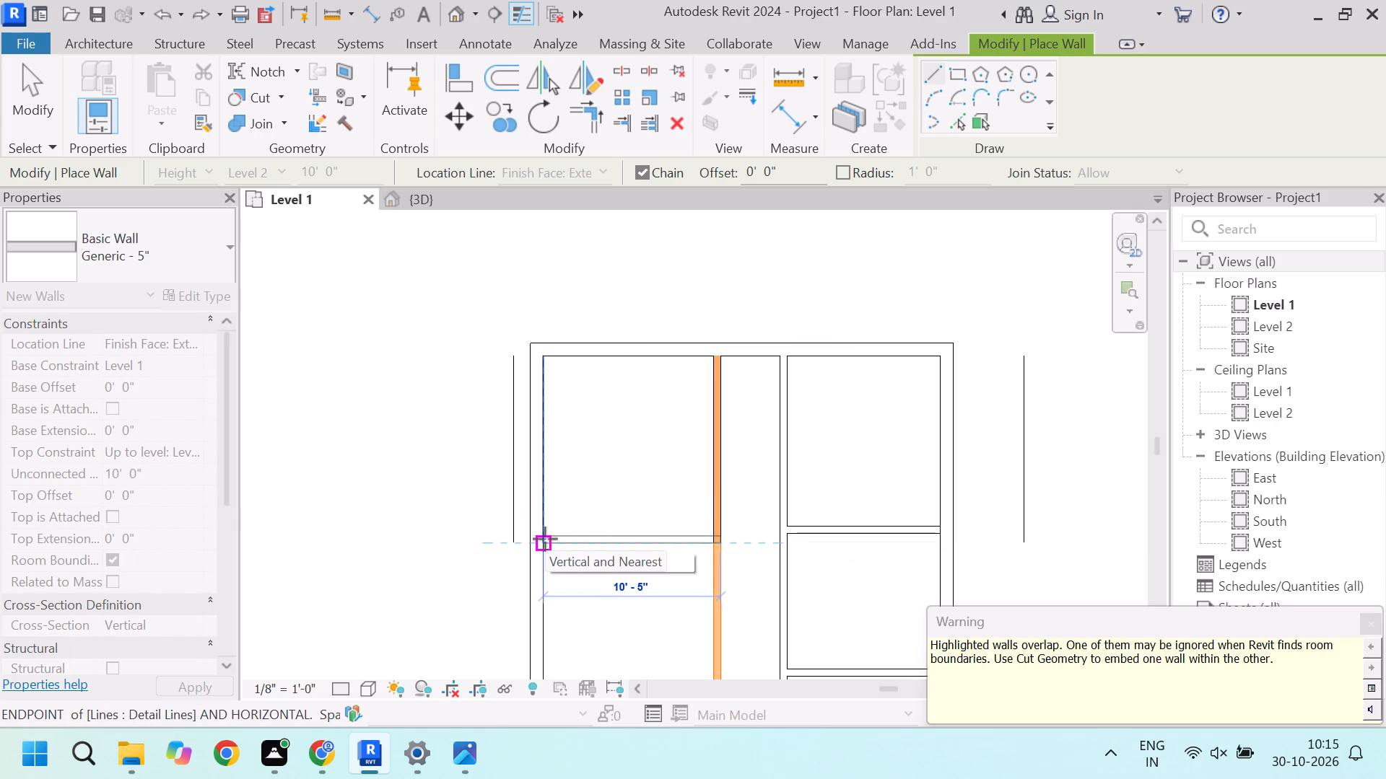
scroll(552, 540, up, 5)
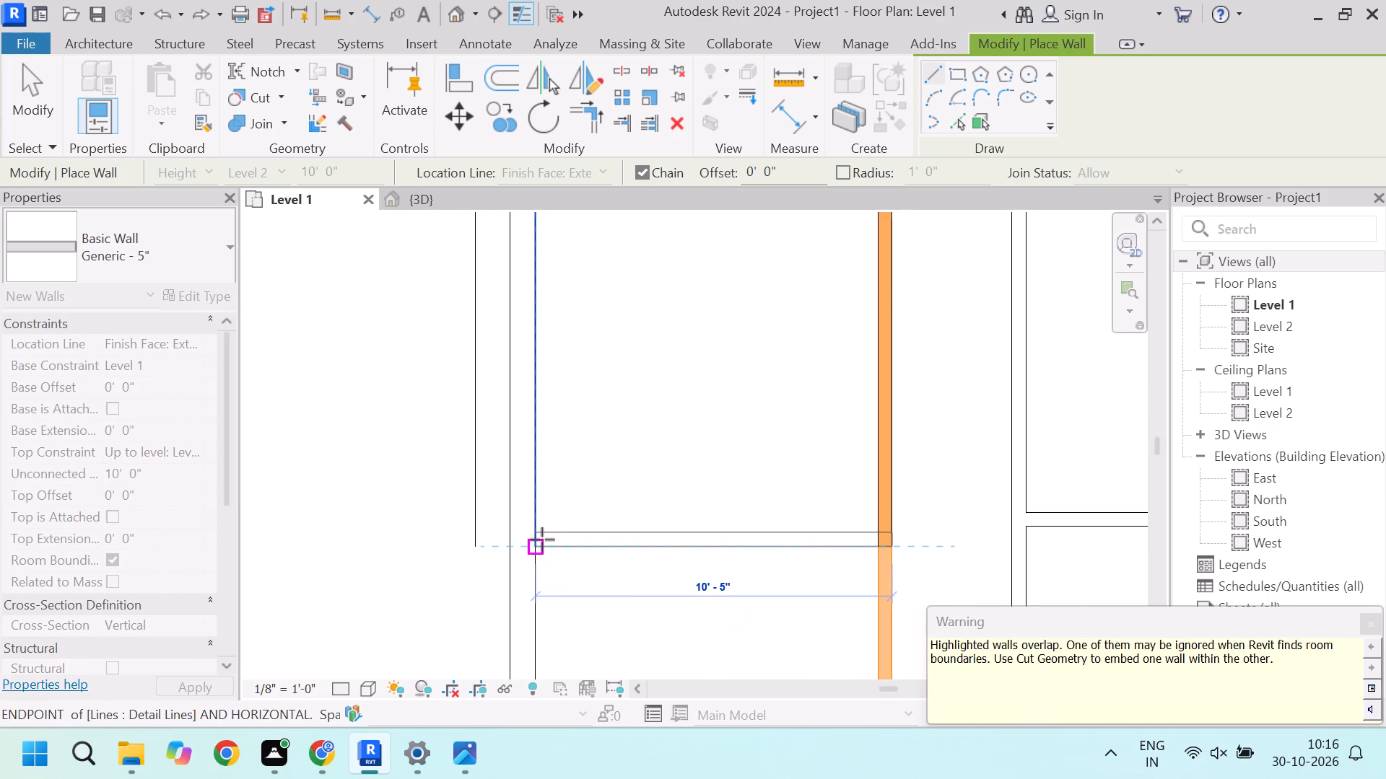
click(542, 540)
key(Escape)
key(Escape)
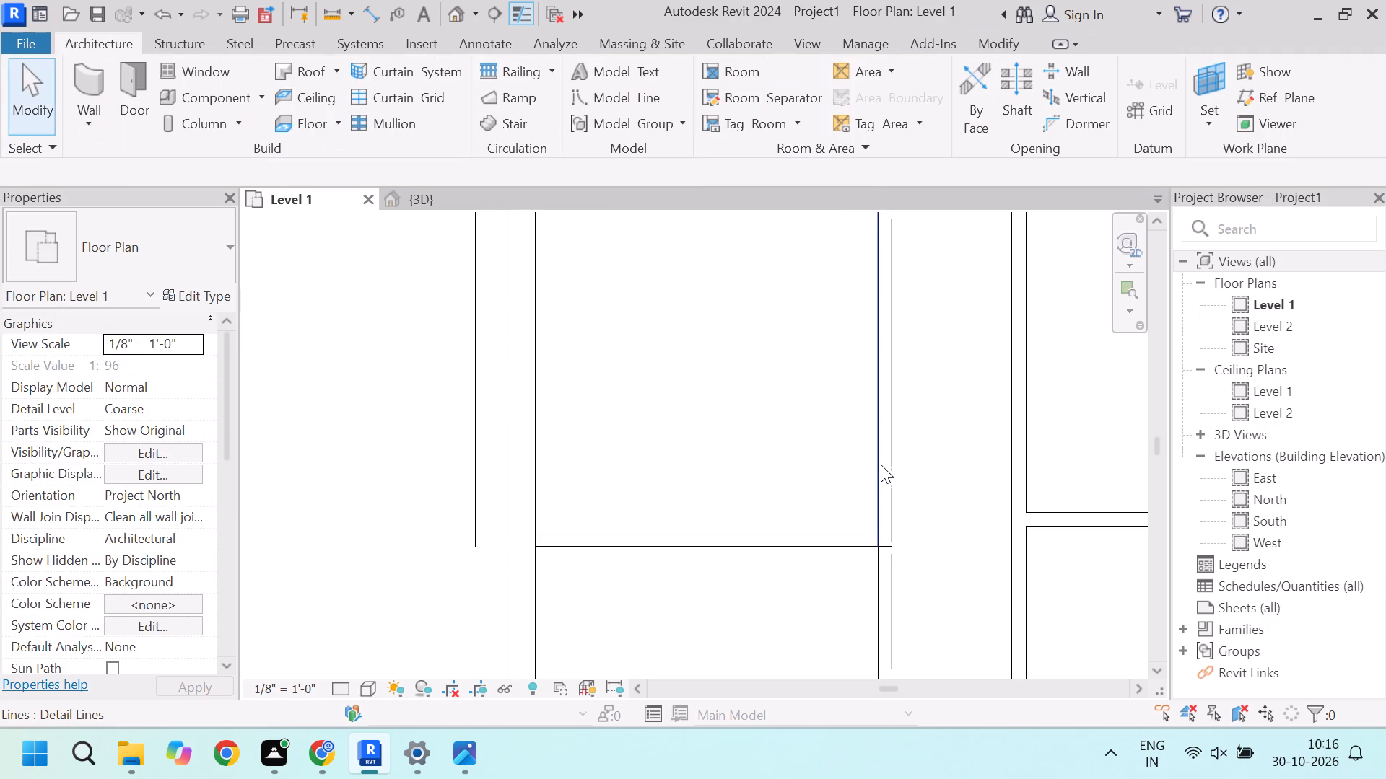
Delete the short 5" wall segment overlapping the partition on the corridor's west side.
click(890, 449)
scroll(886, 547, up, 7)
click(881, 538)
scroll(881, 540, down, 5)
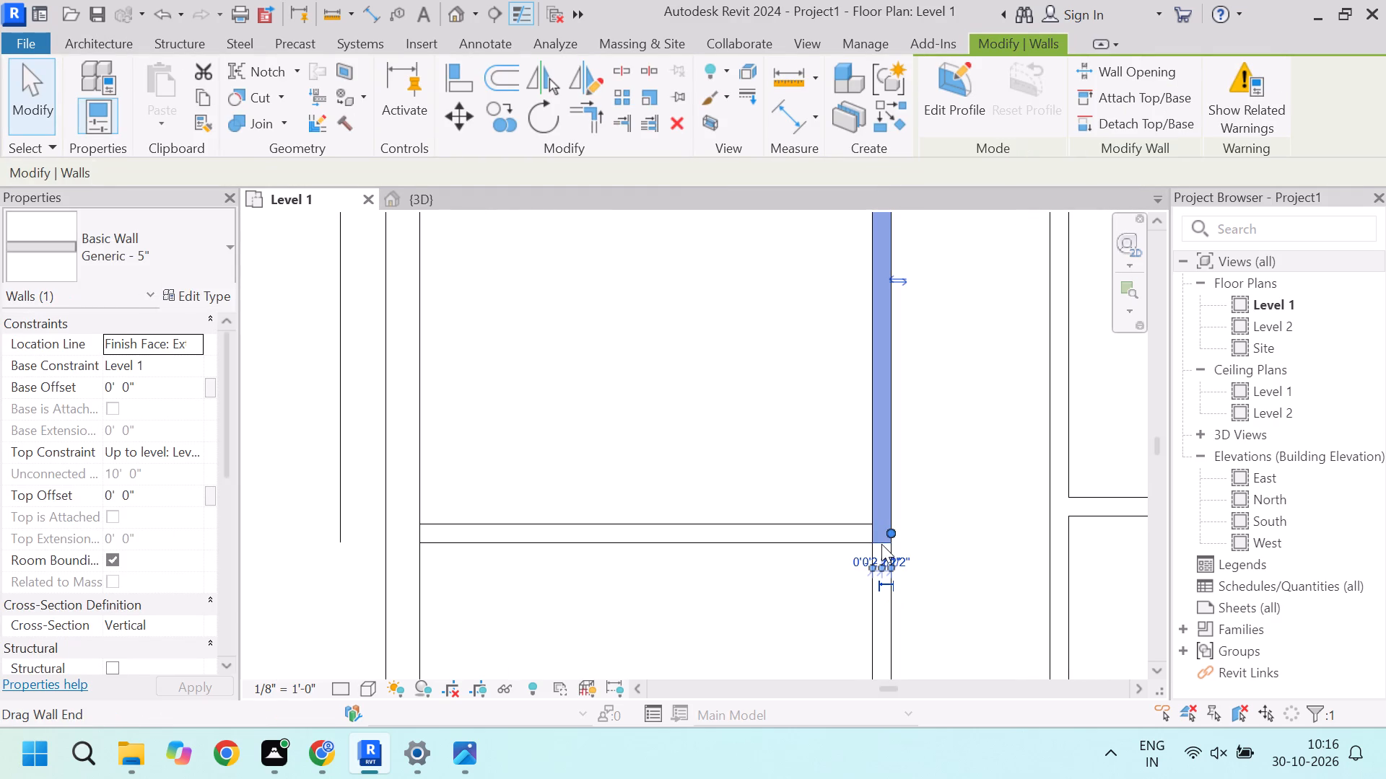
key(Delete)
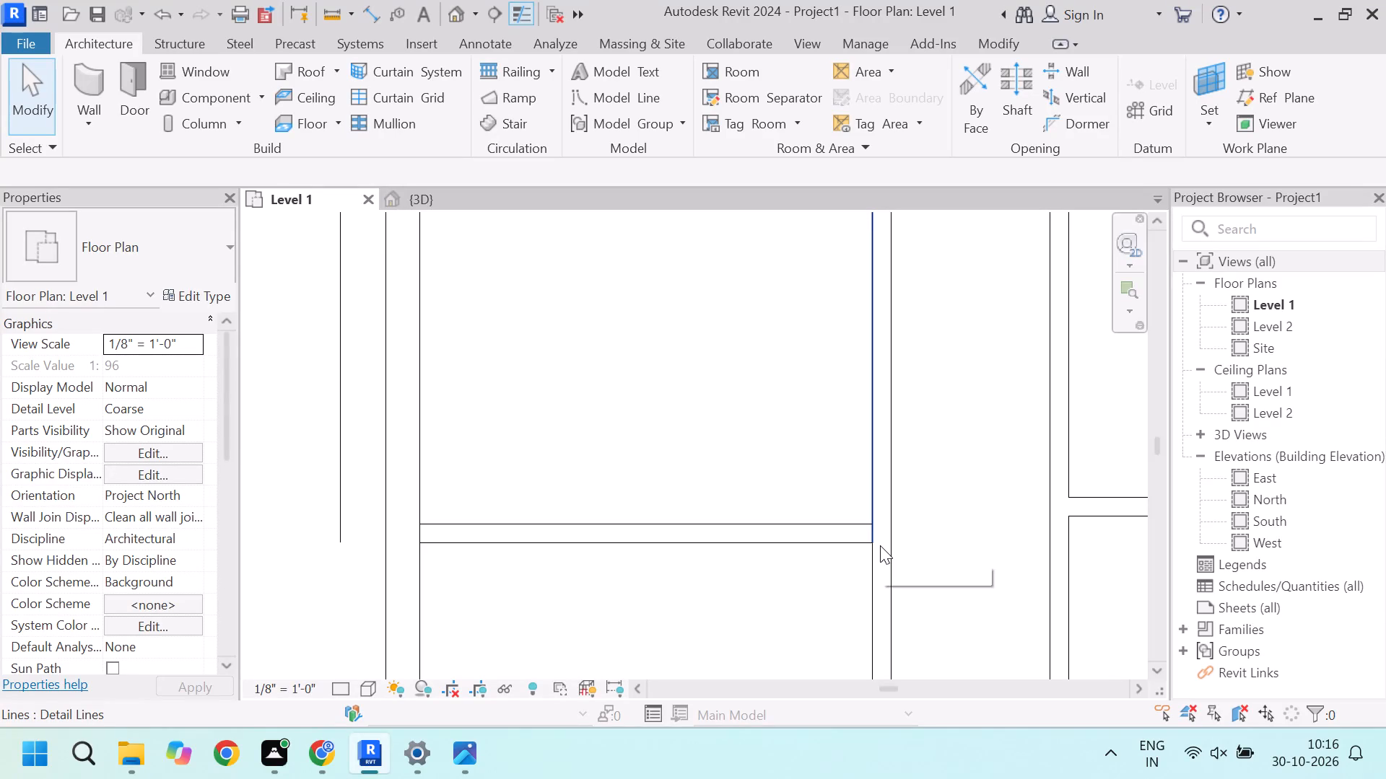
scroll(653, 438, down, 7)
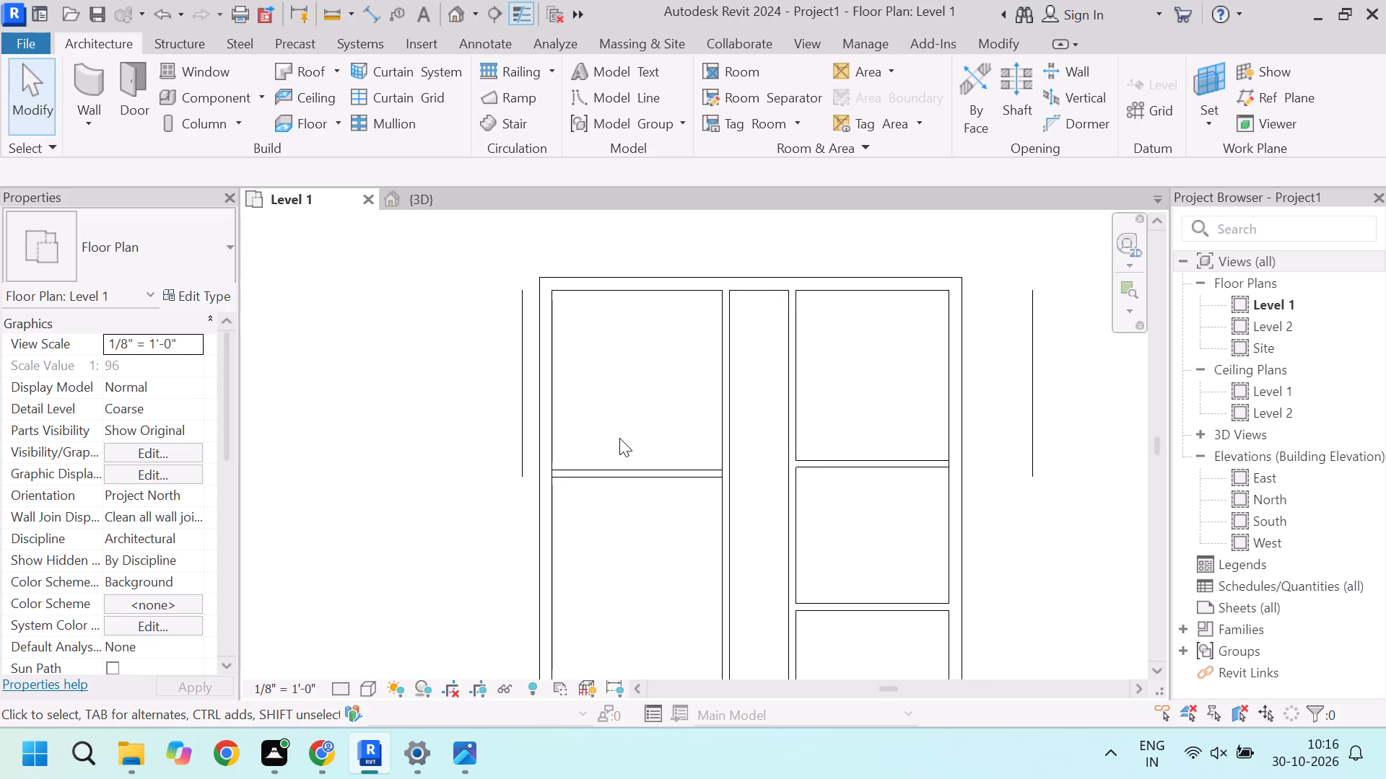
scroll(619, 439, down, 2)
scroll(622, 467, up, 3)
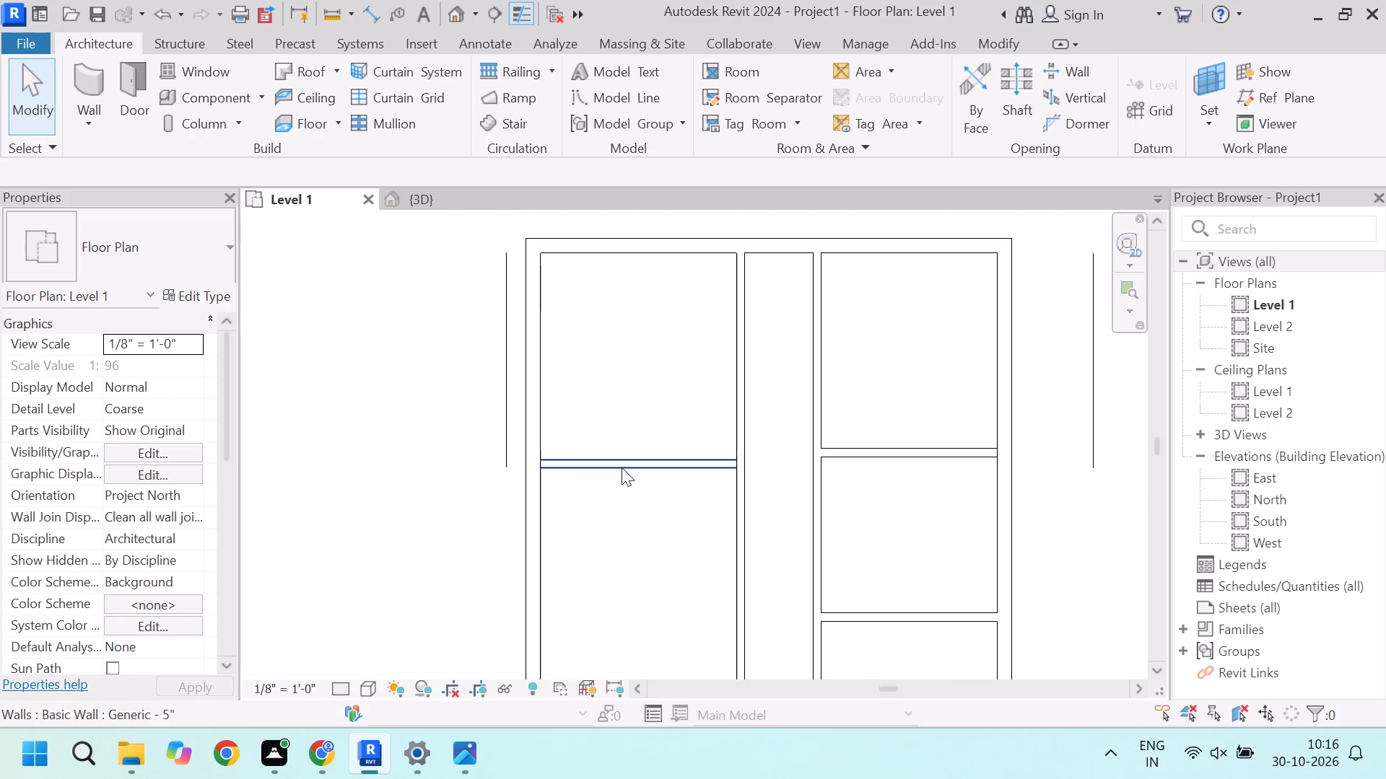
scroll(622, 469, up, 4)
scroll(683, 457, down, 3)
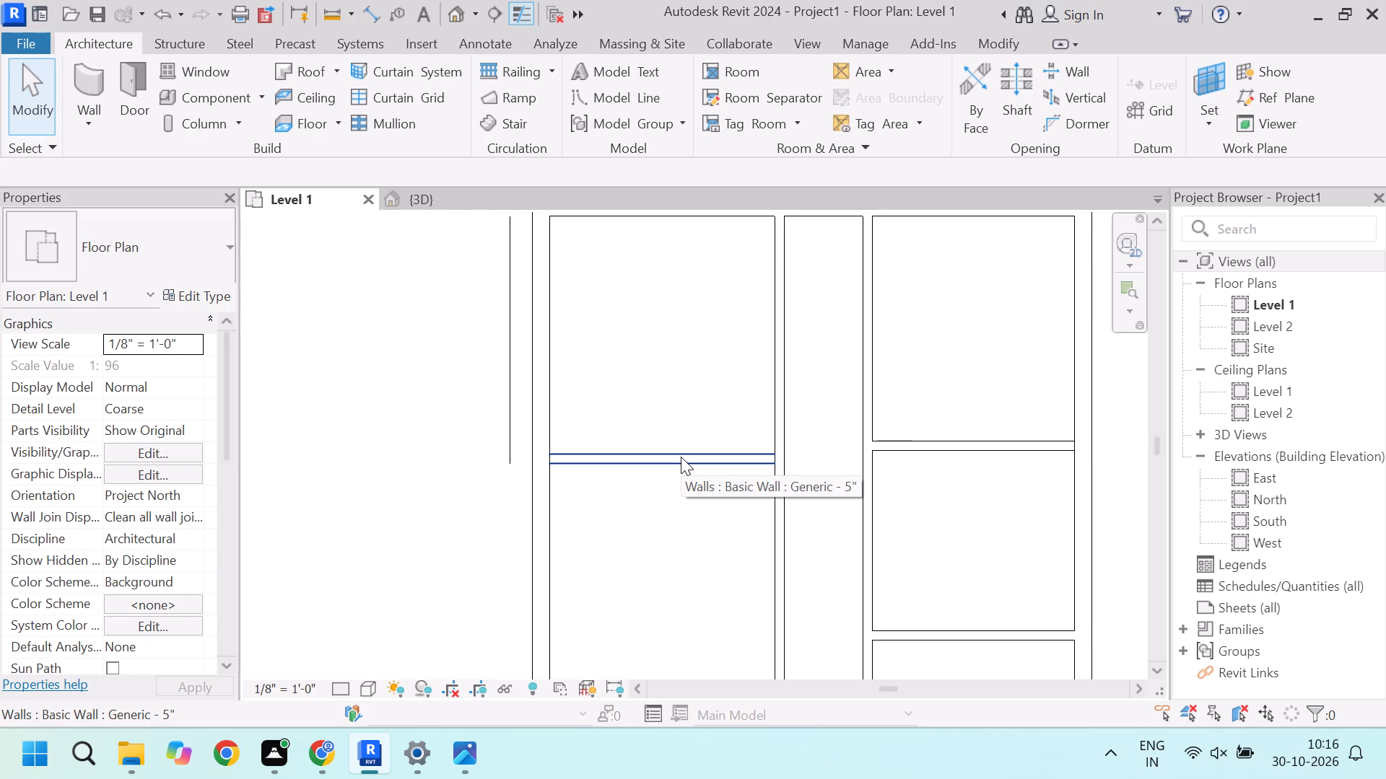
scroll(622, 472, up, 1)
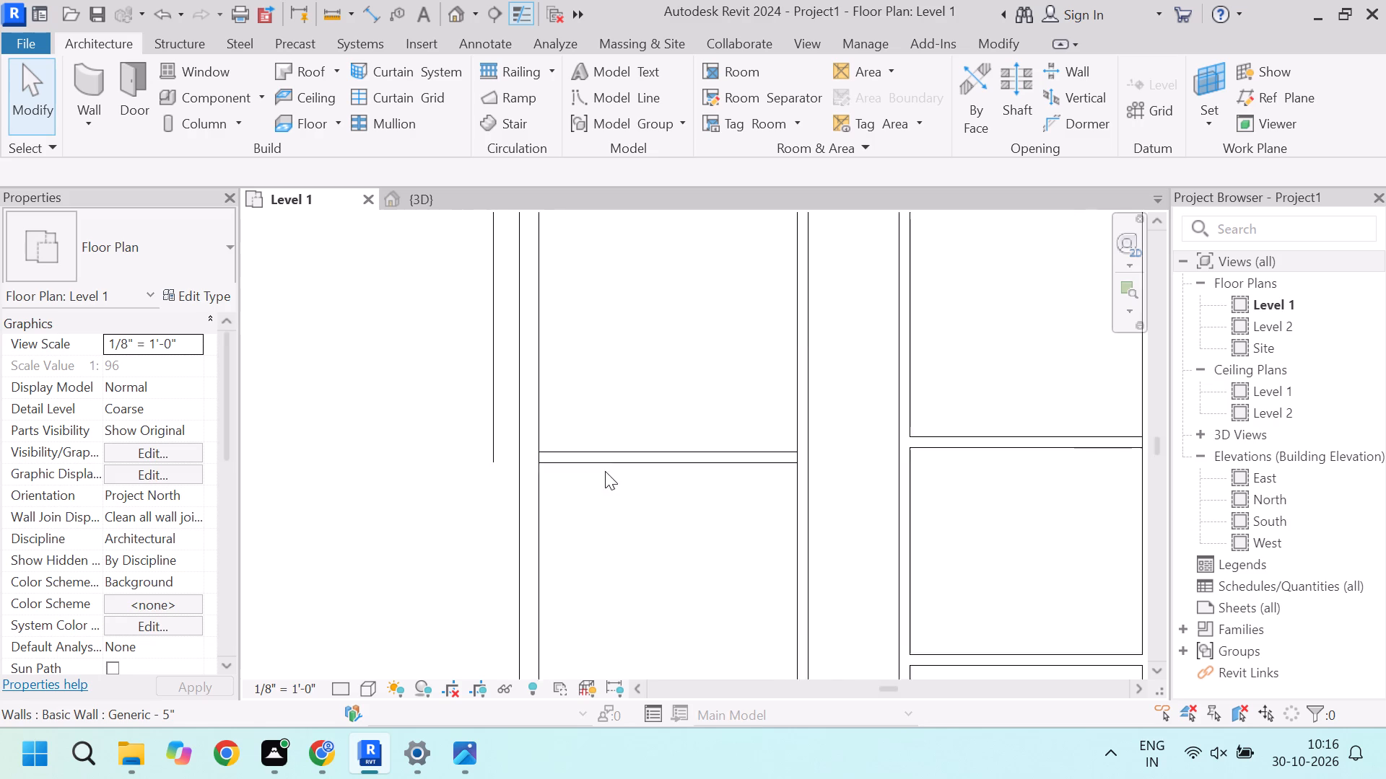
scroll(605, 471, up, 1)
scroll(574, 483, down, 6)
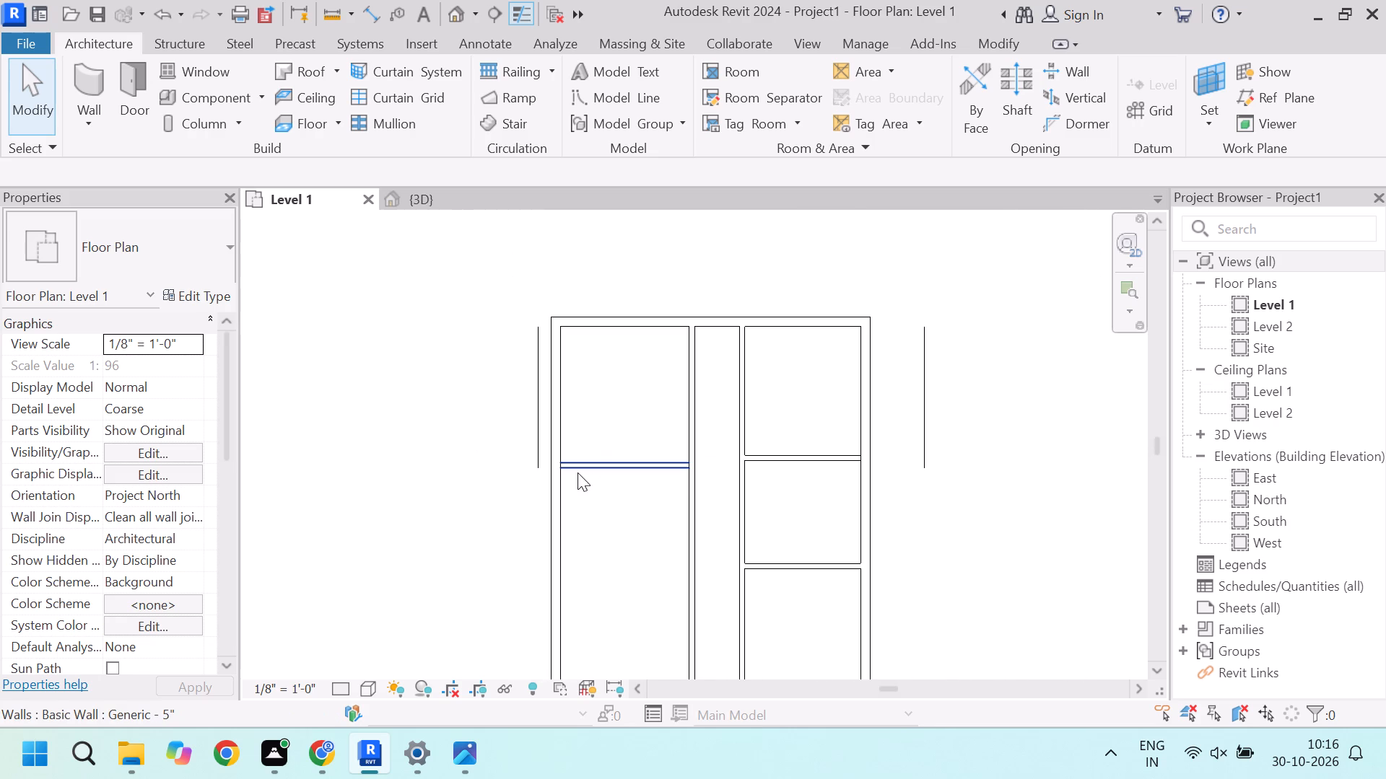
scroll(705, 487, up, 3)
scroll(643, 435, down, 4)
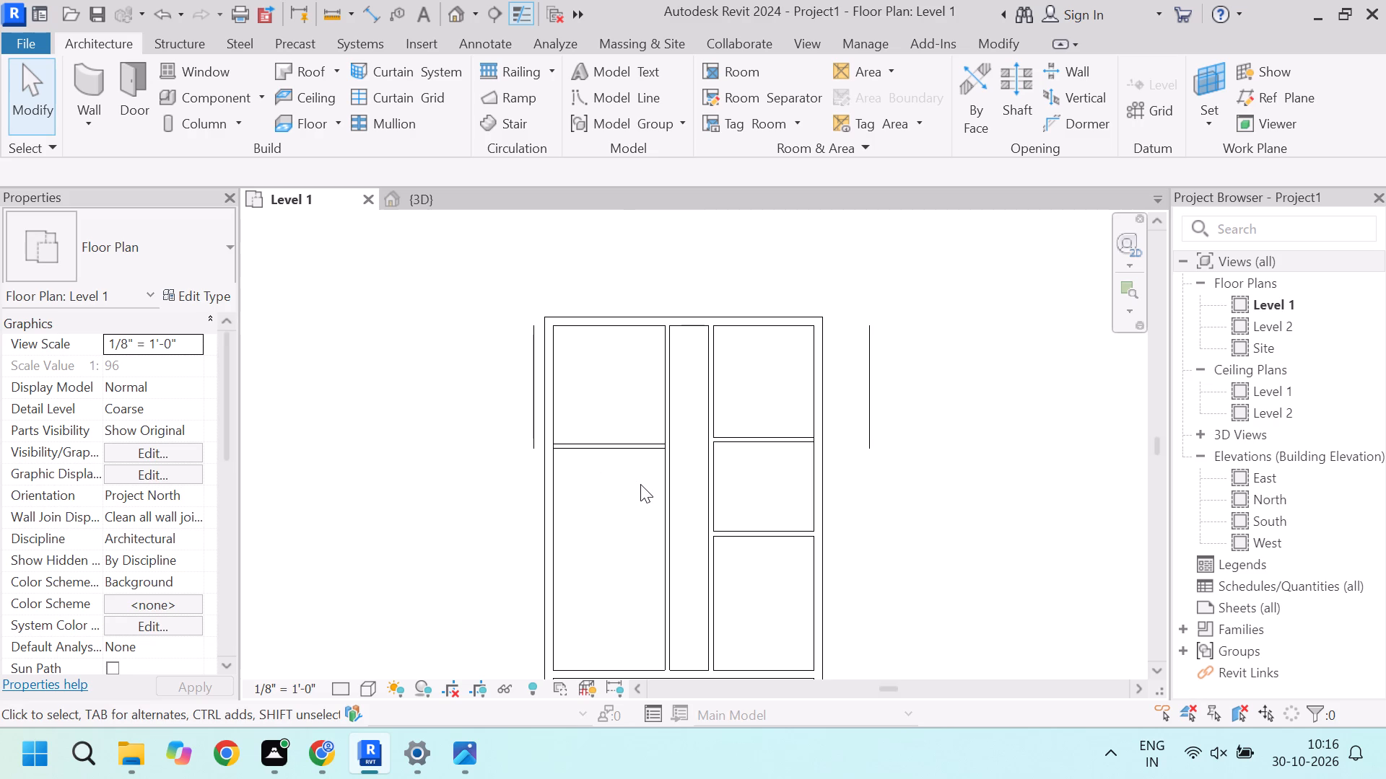
Draw a 10' detail line along the south face of the new cross partition between the west outer wall and corridor partition.
text(dl)
scroll(580, 467, up, 8)
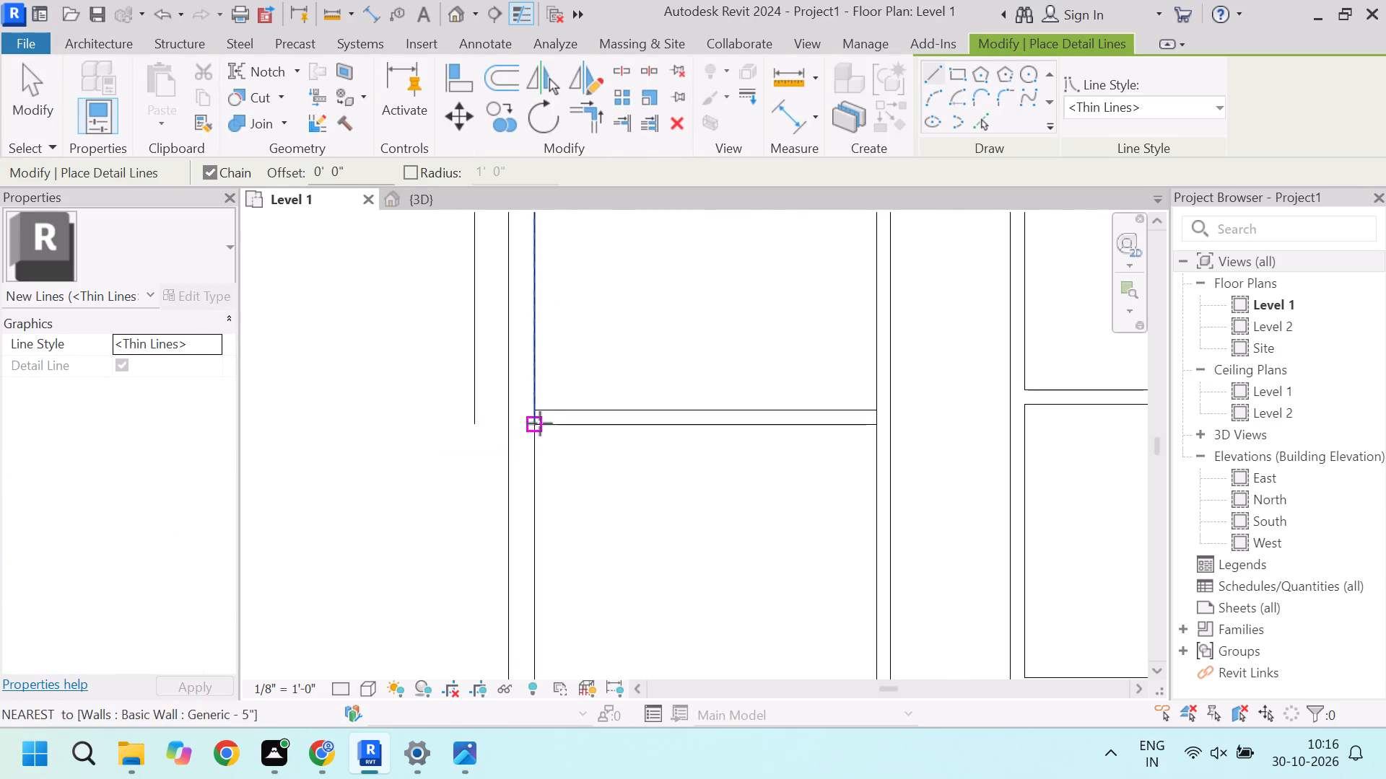
click(536, 423)
click(880, 422)
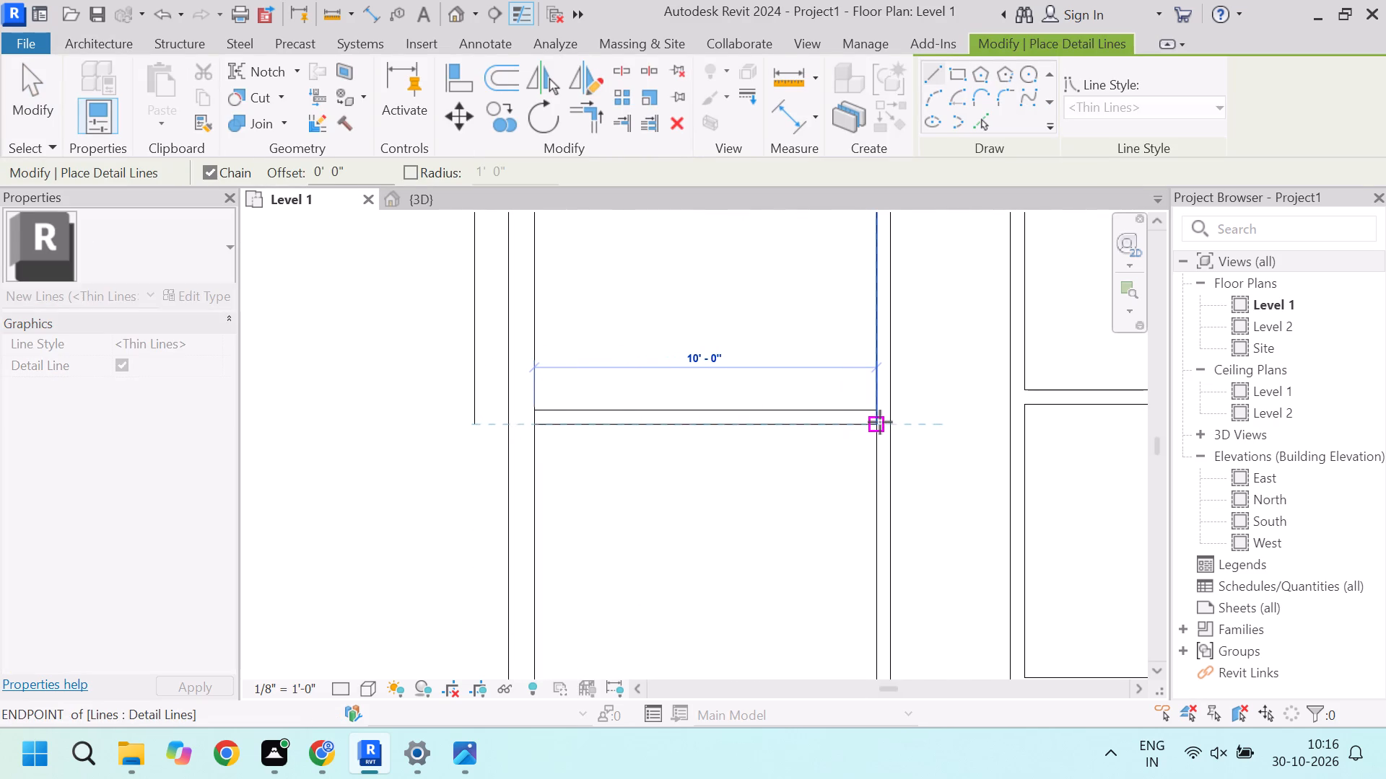
key(Escape)
key(Escape)
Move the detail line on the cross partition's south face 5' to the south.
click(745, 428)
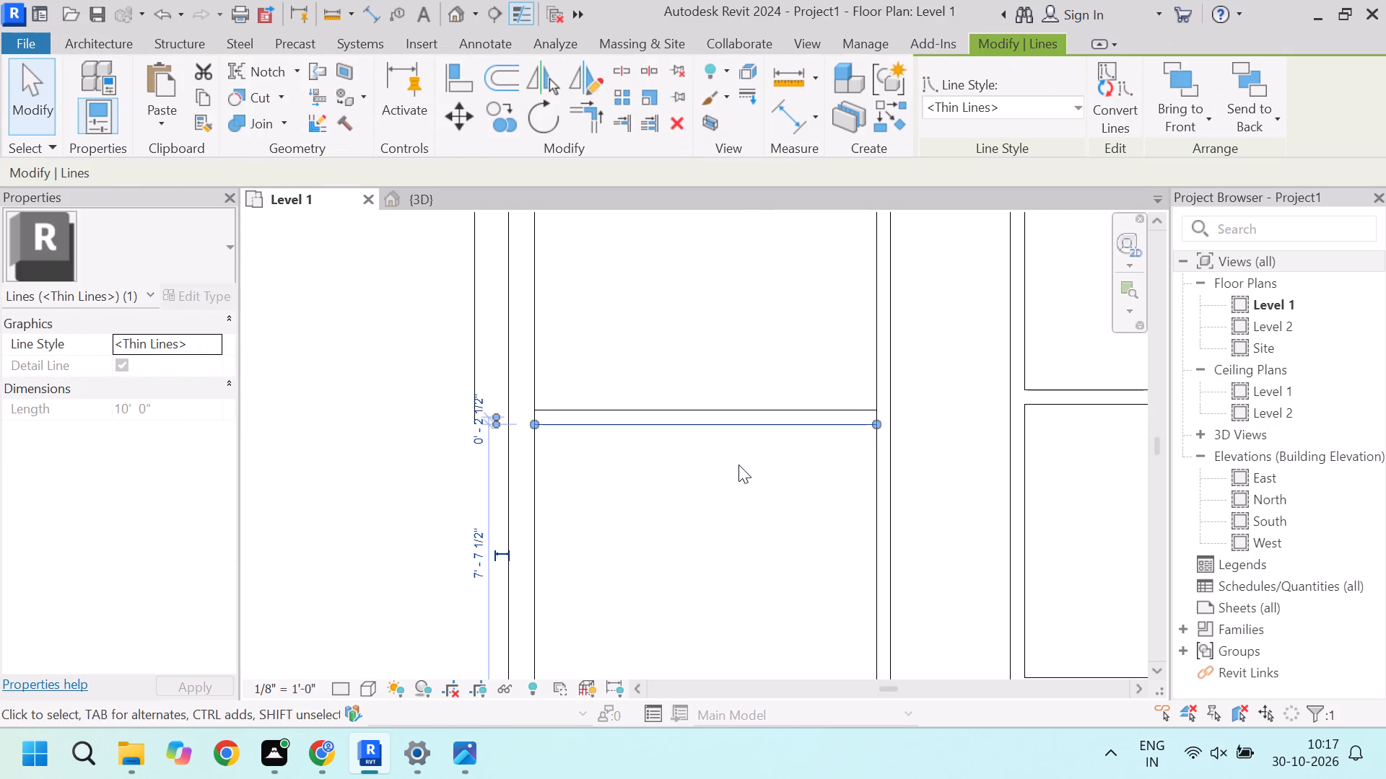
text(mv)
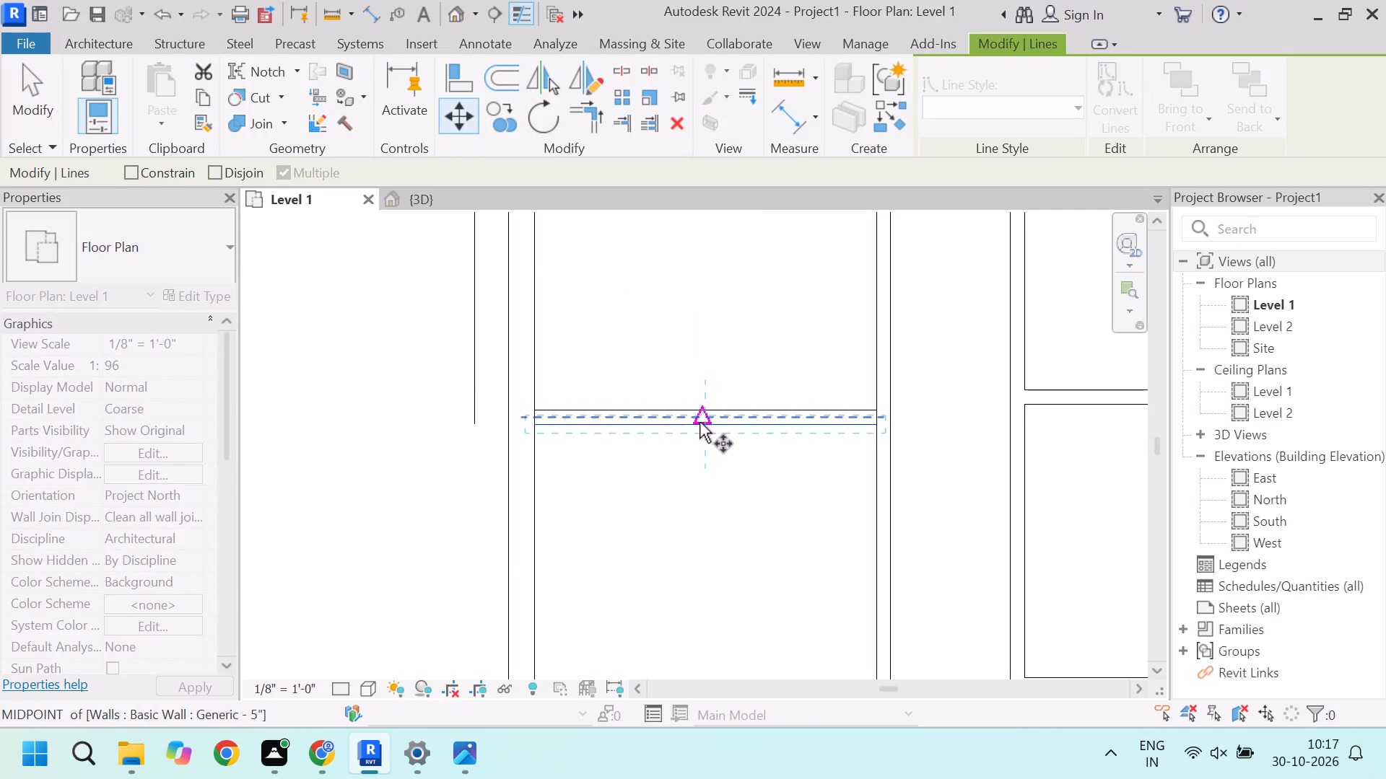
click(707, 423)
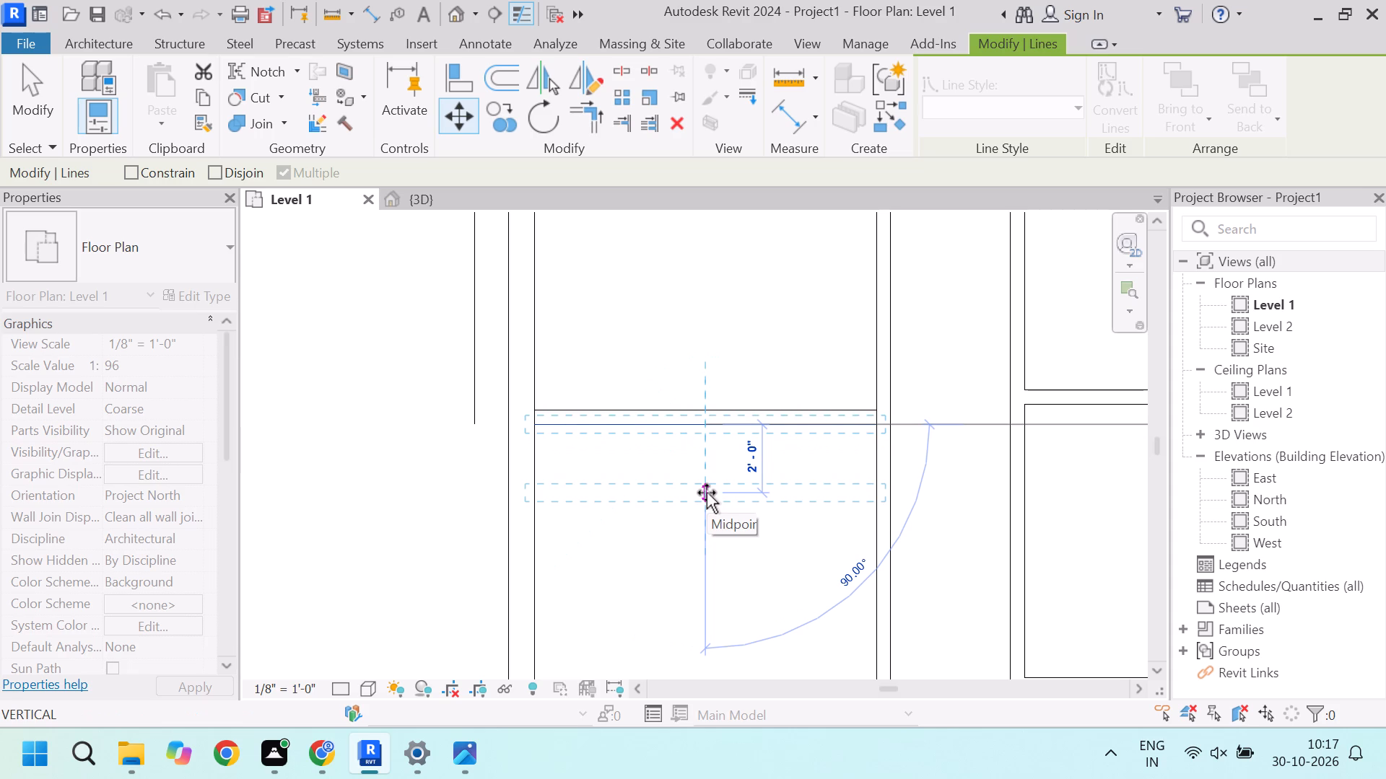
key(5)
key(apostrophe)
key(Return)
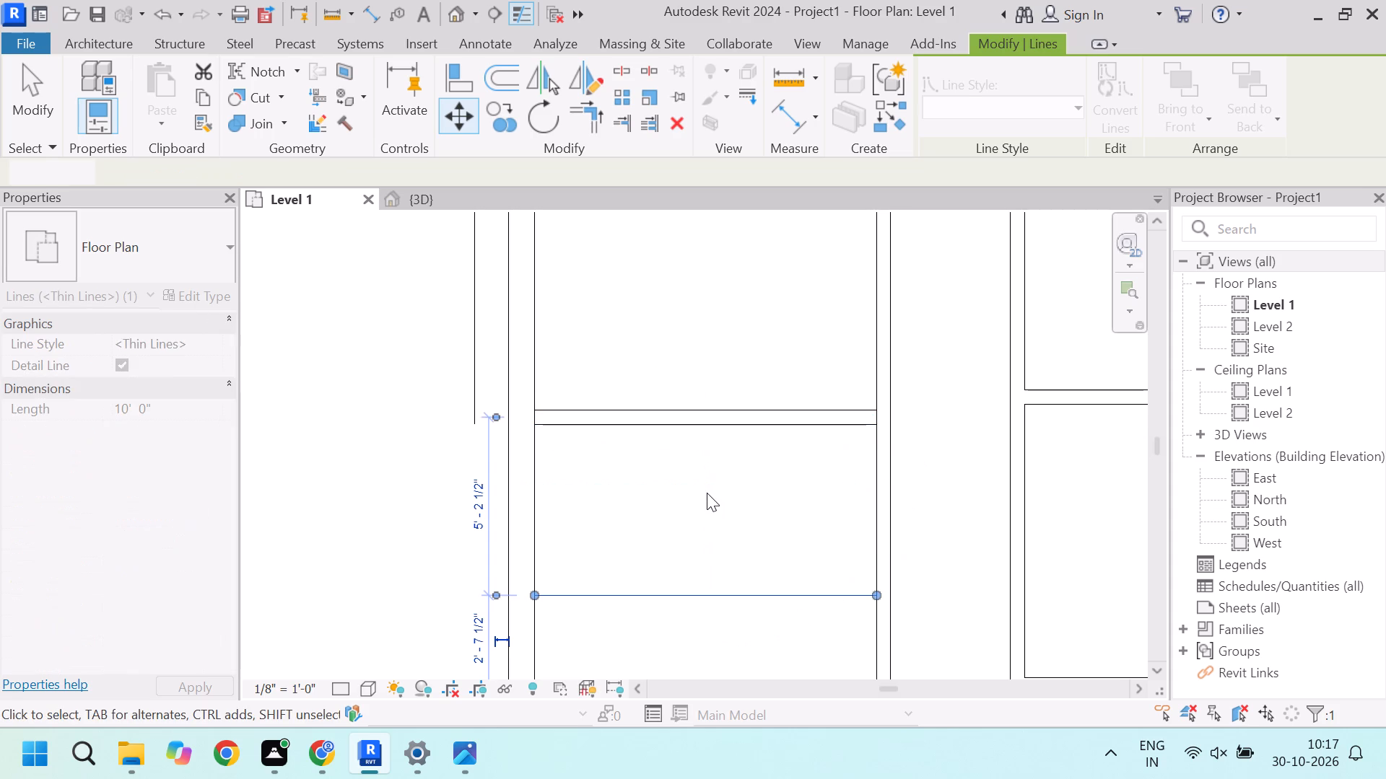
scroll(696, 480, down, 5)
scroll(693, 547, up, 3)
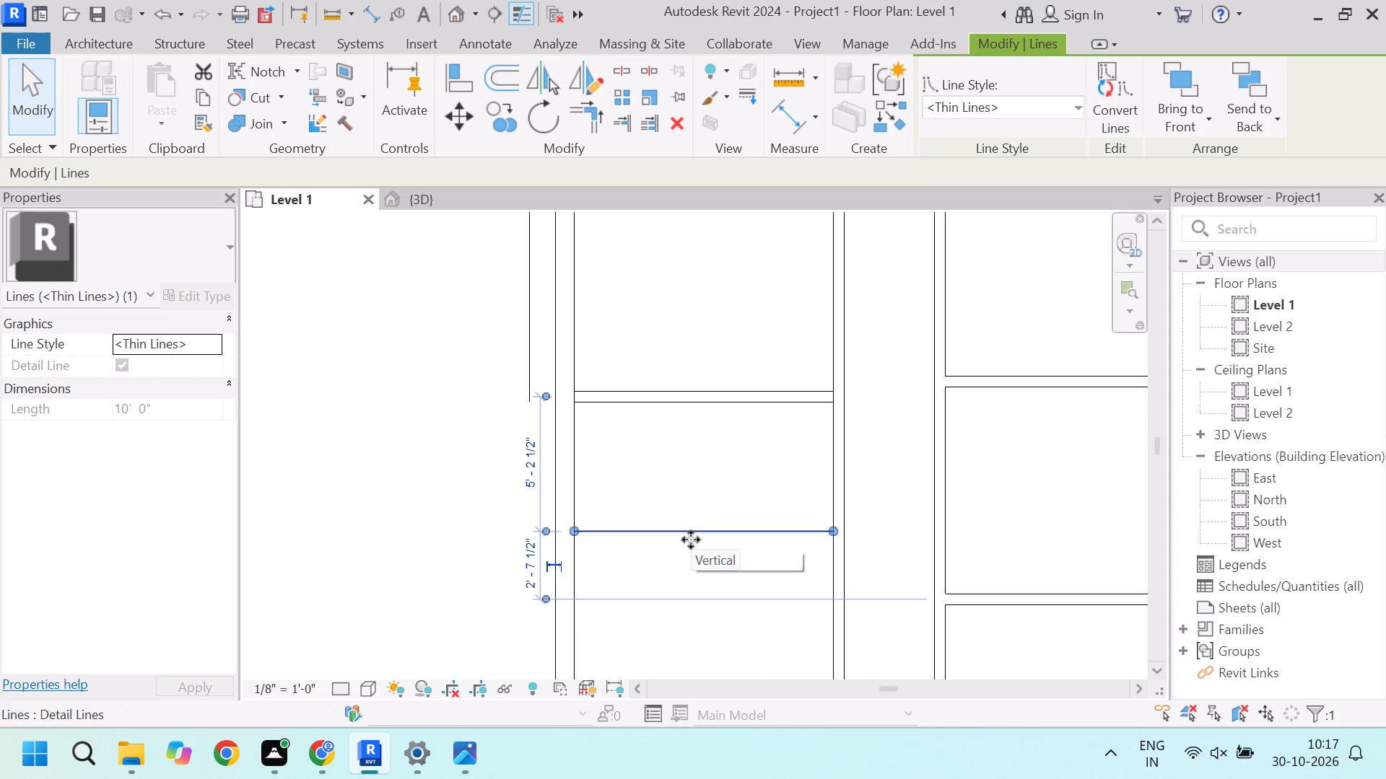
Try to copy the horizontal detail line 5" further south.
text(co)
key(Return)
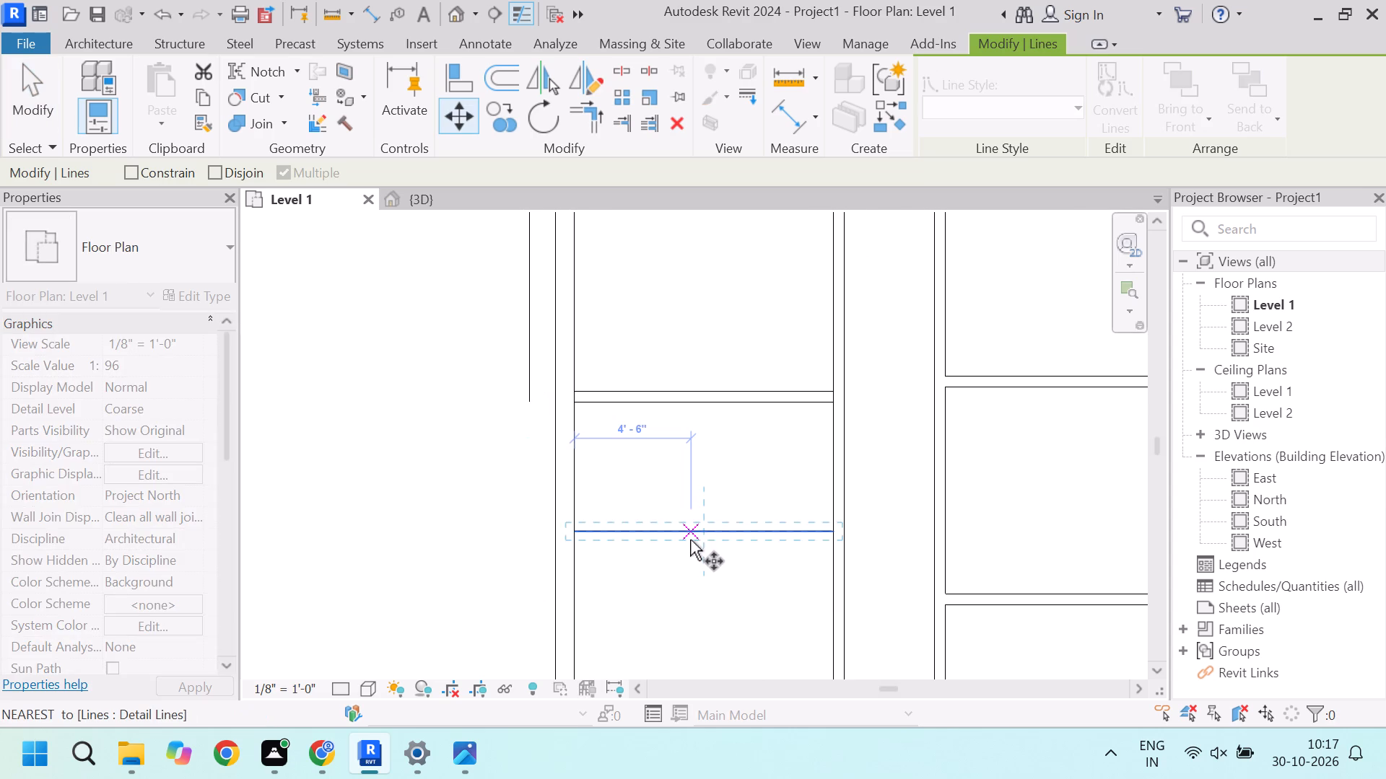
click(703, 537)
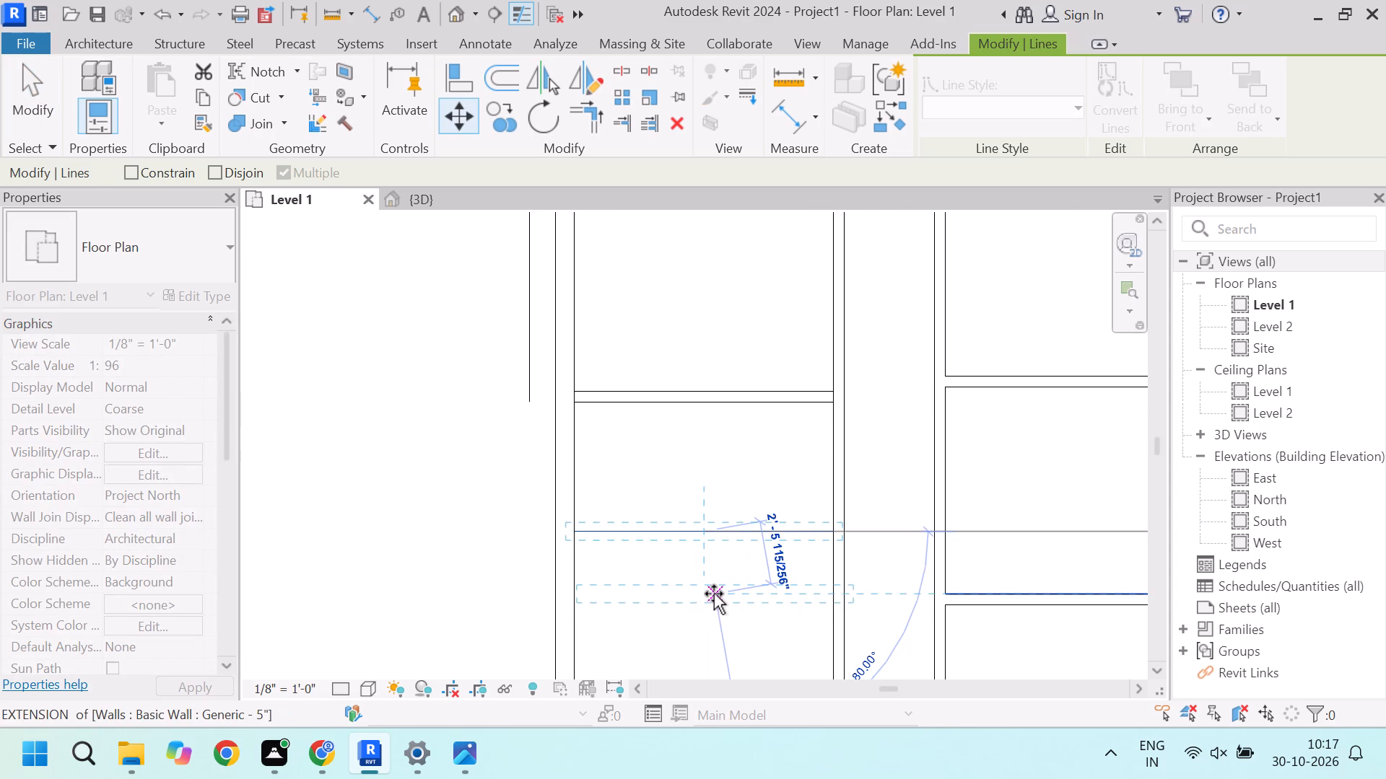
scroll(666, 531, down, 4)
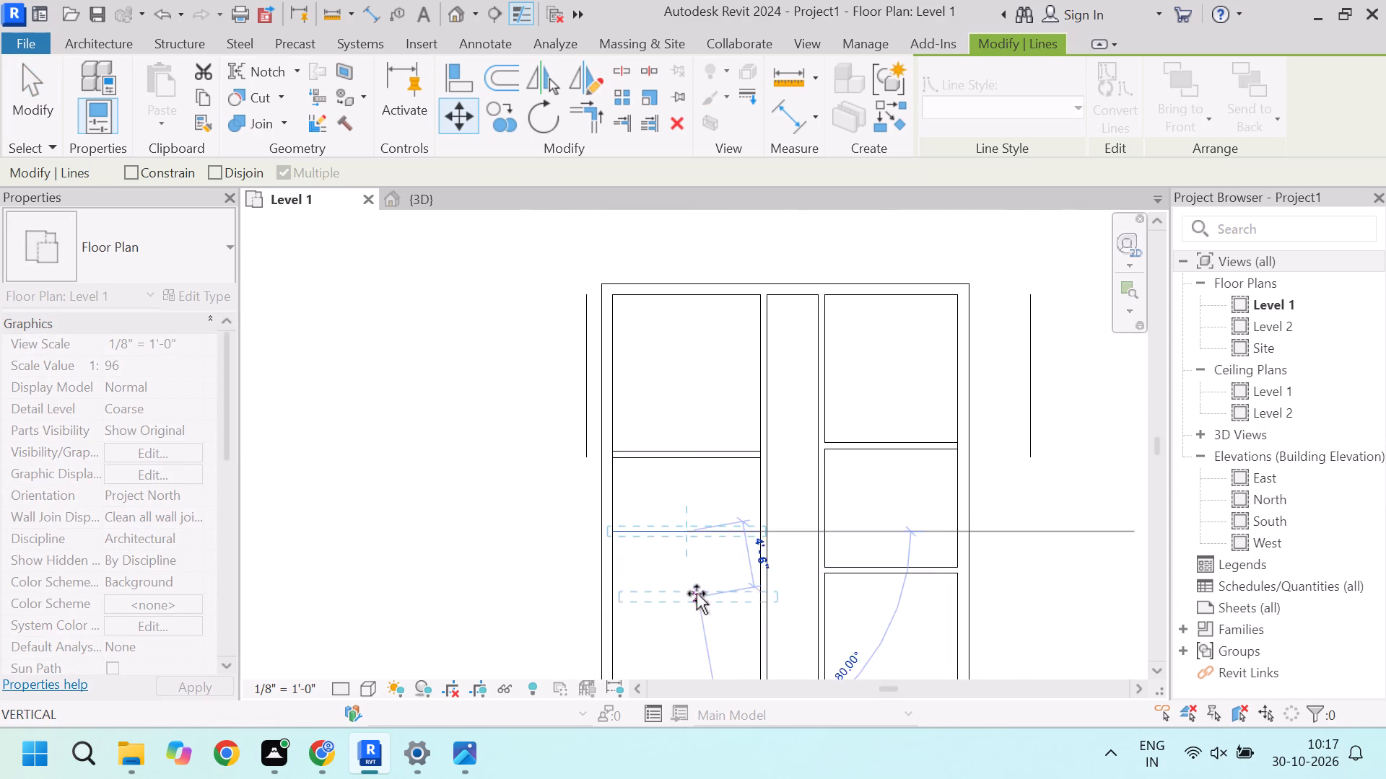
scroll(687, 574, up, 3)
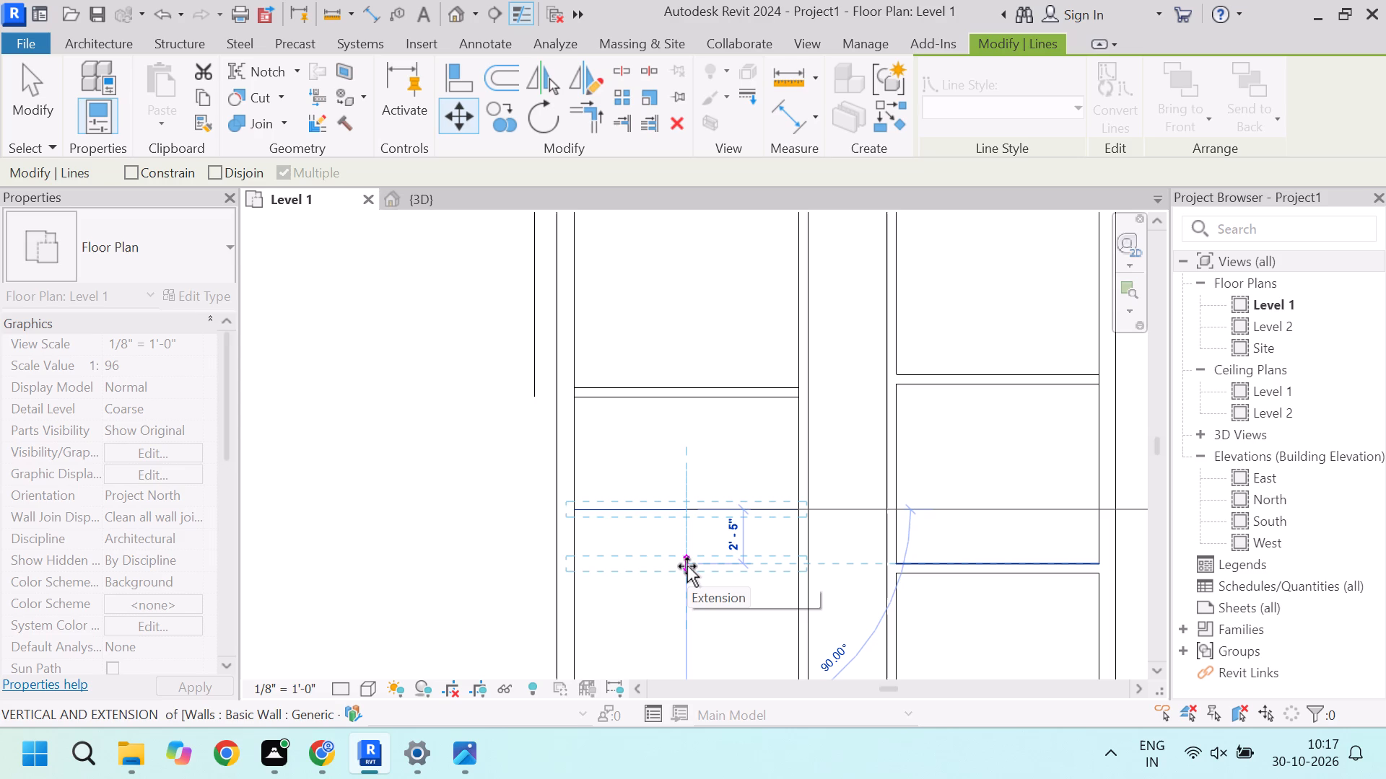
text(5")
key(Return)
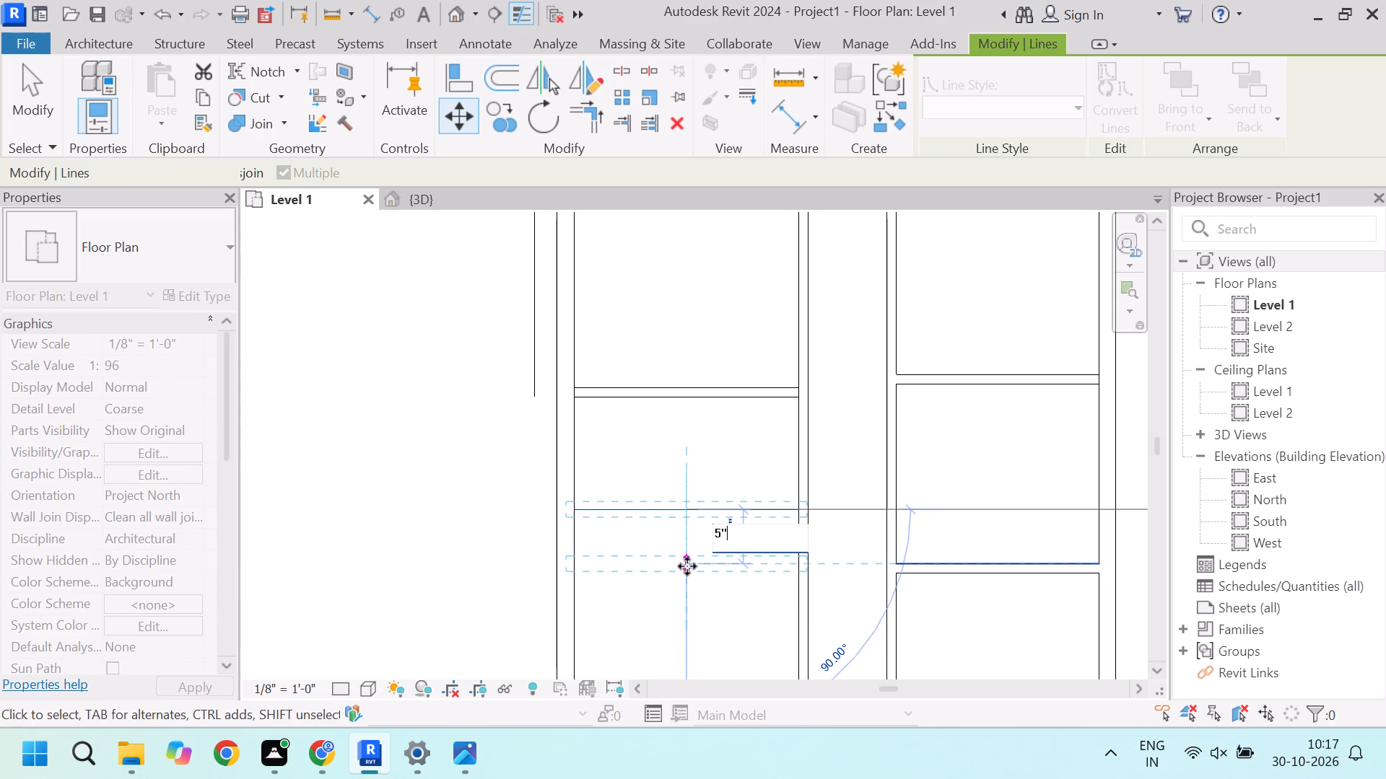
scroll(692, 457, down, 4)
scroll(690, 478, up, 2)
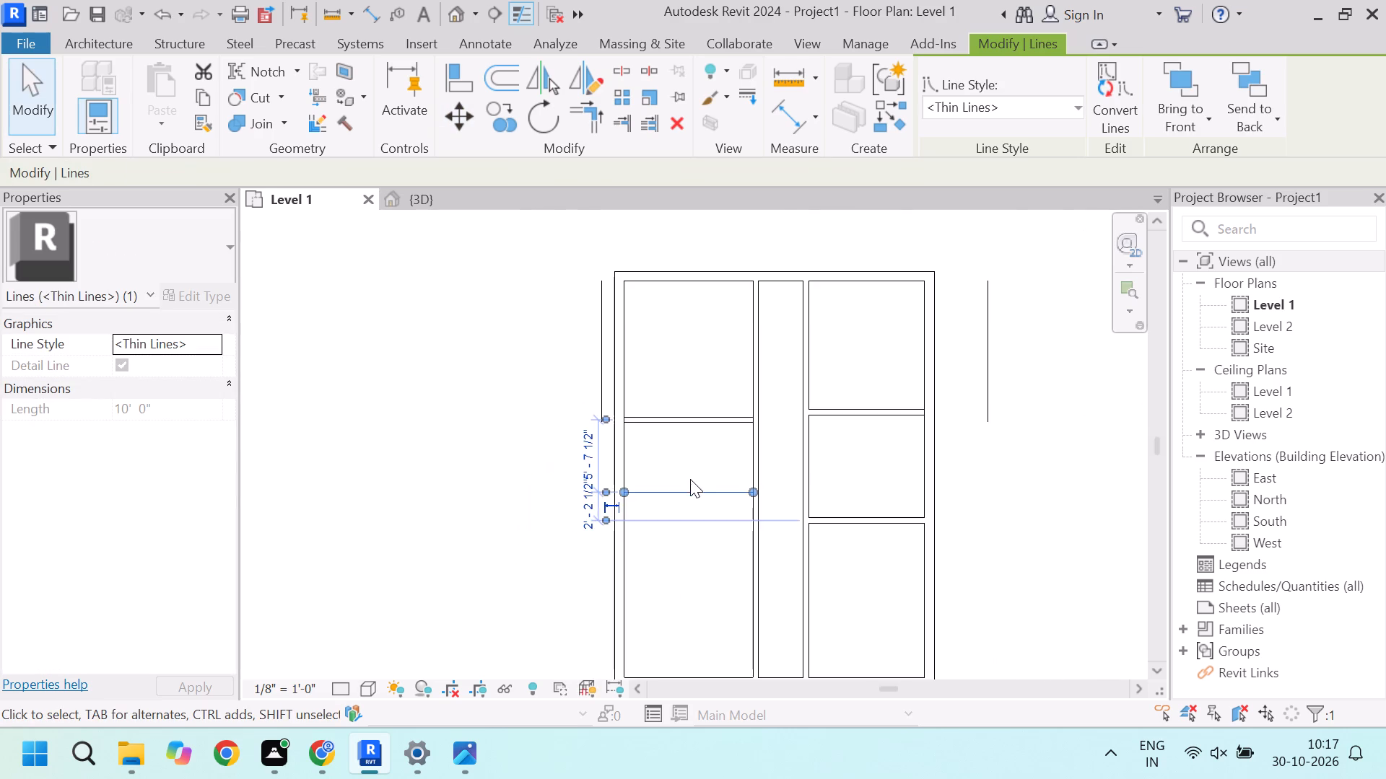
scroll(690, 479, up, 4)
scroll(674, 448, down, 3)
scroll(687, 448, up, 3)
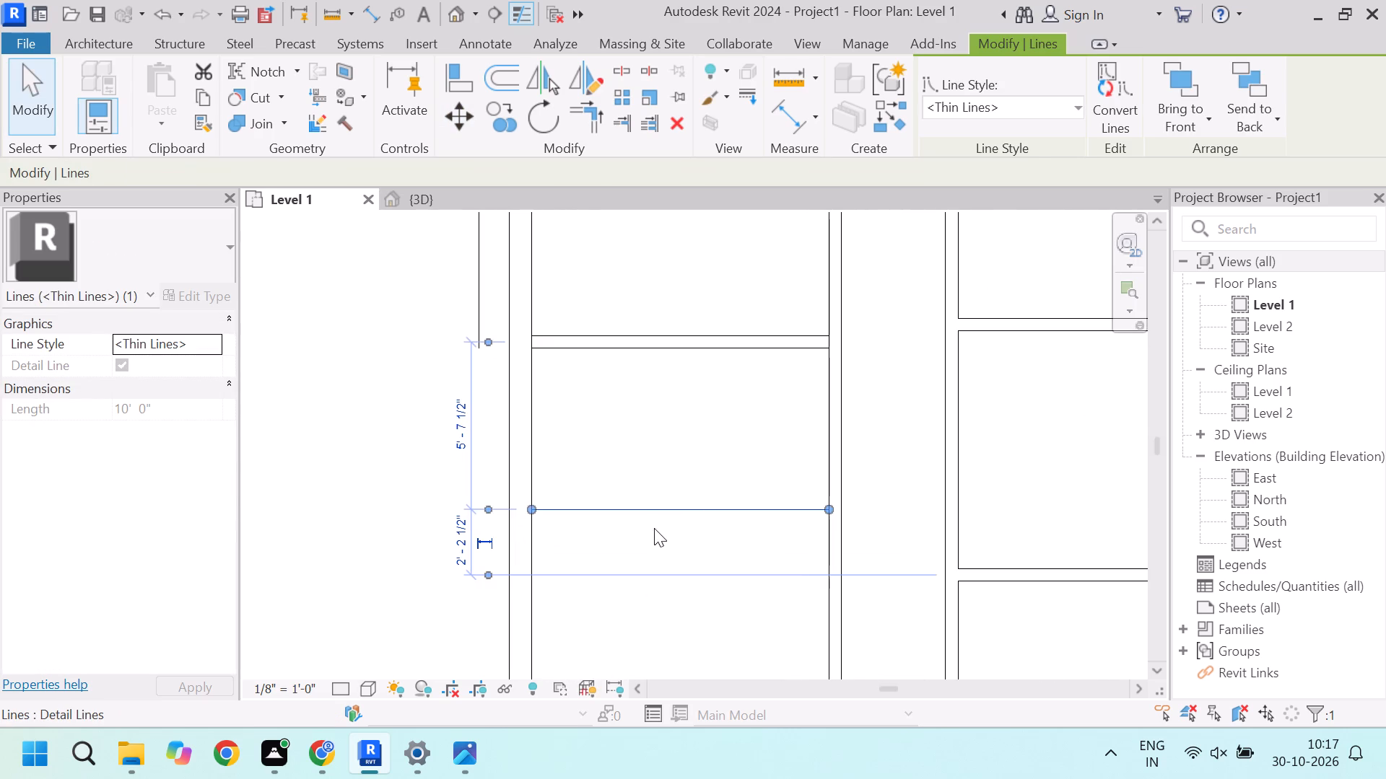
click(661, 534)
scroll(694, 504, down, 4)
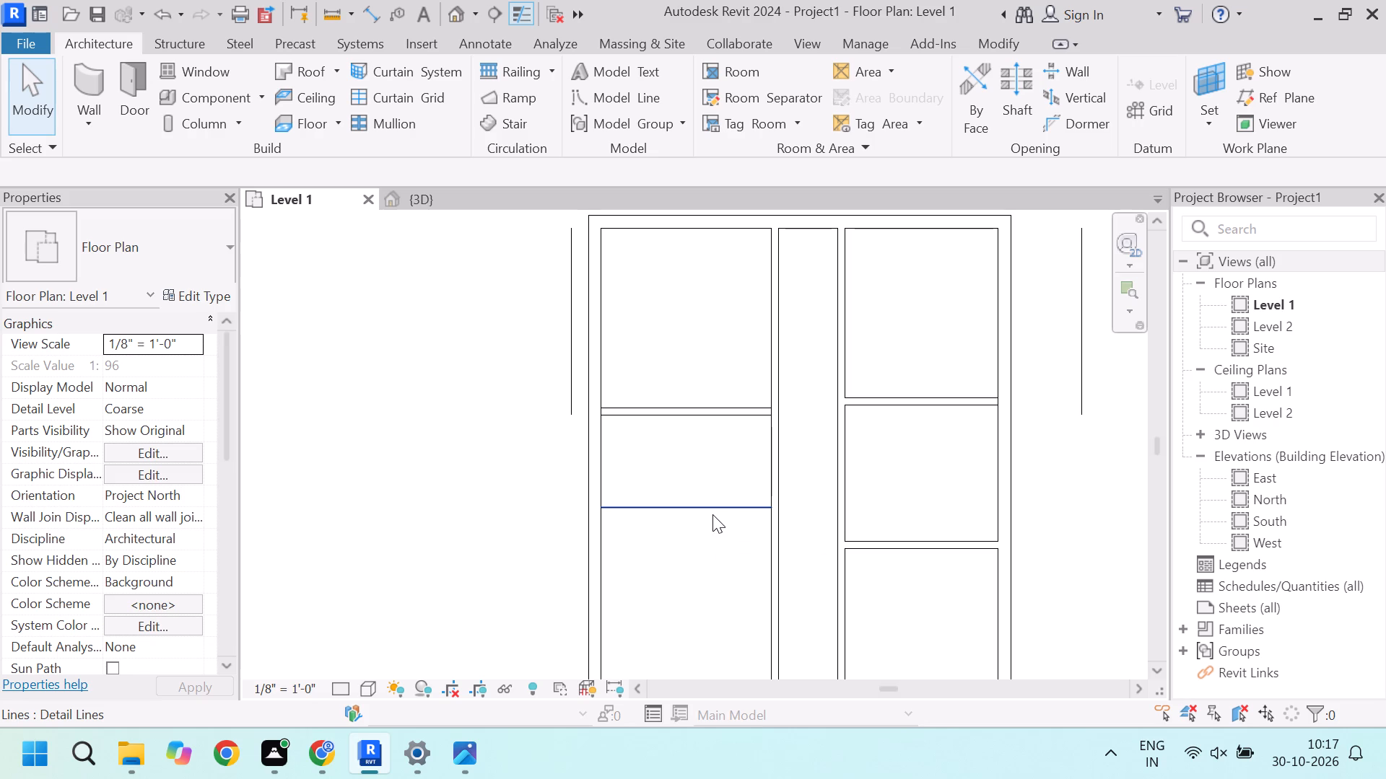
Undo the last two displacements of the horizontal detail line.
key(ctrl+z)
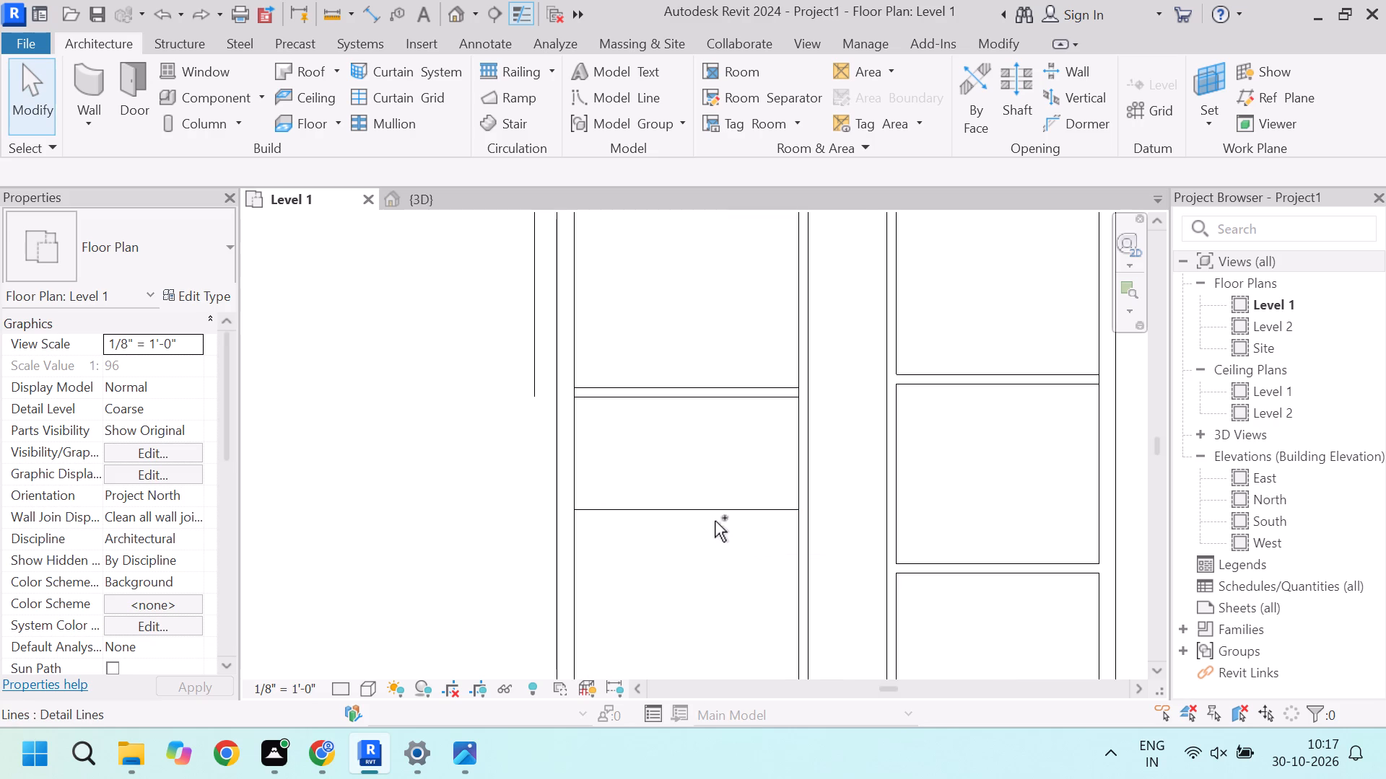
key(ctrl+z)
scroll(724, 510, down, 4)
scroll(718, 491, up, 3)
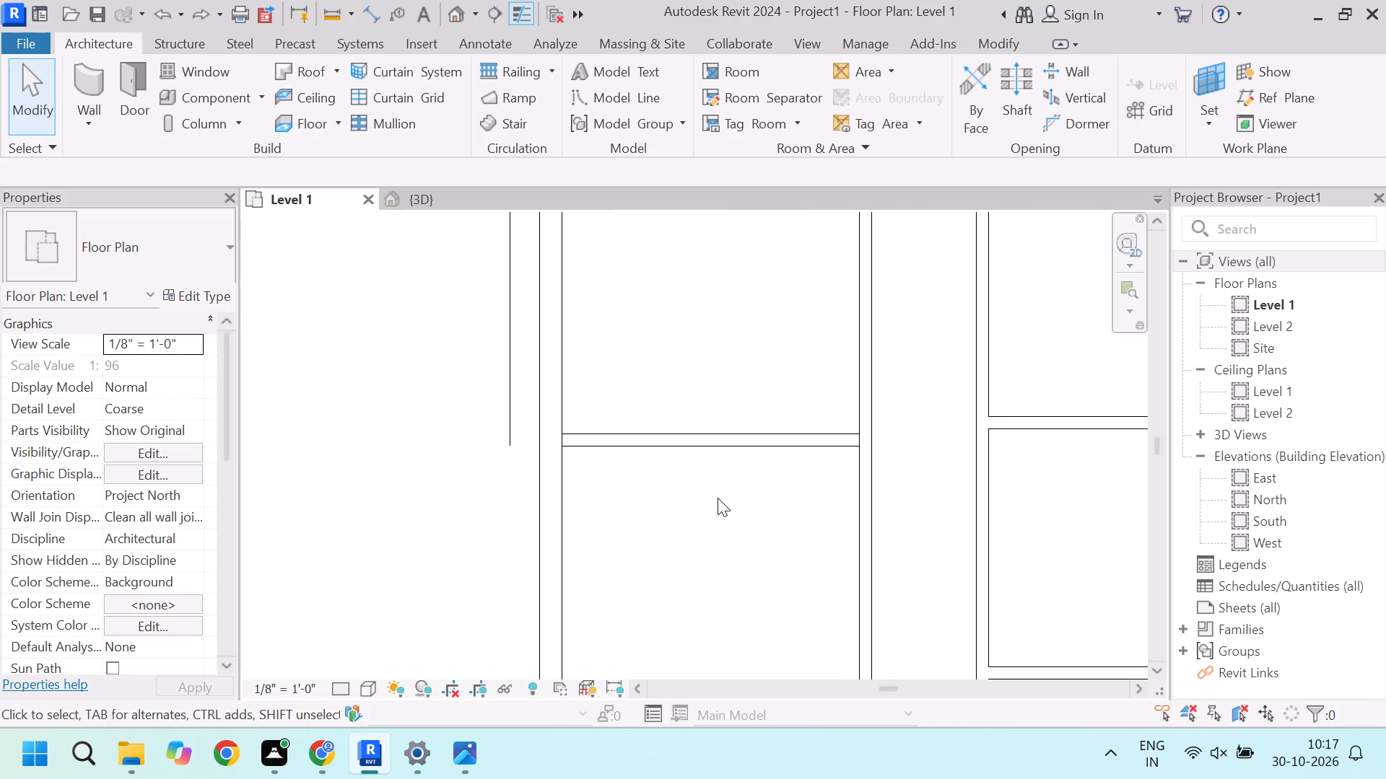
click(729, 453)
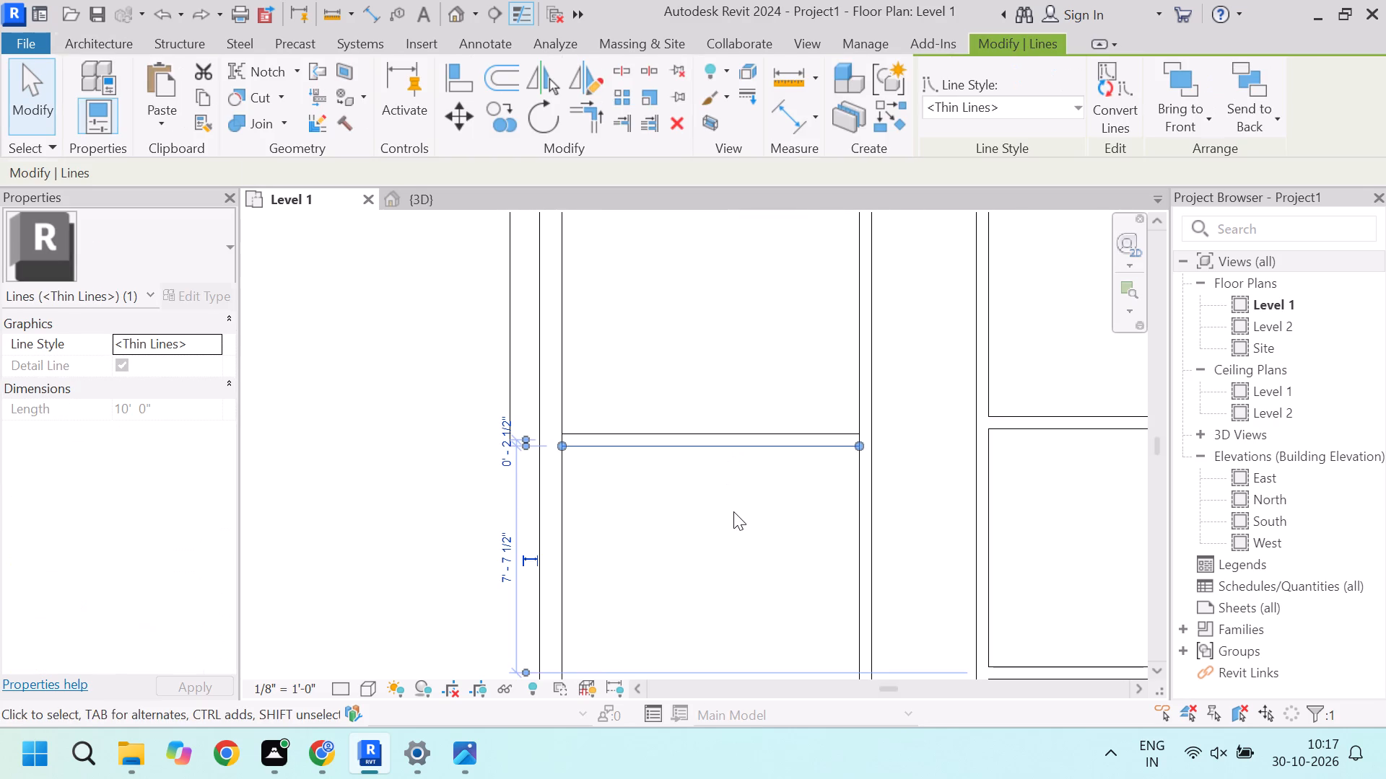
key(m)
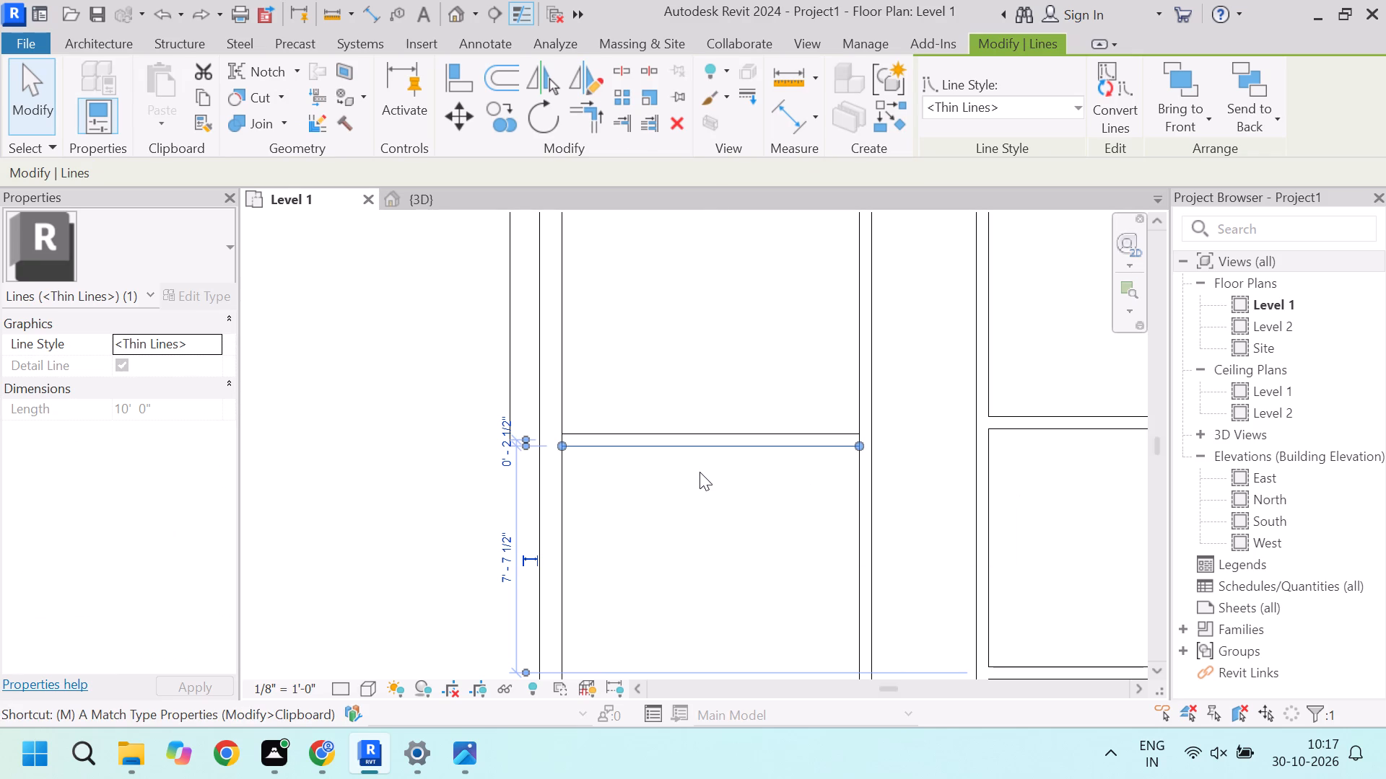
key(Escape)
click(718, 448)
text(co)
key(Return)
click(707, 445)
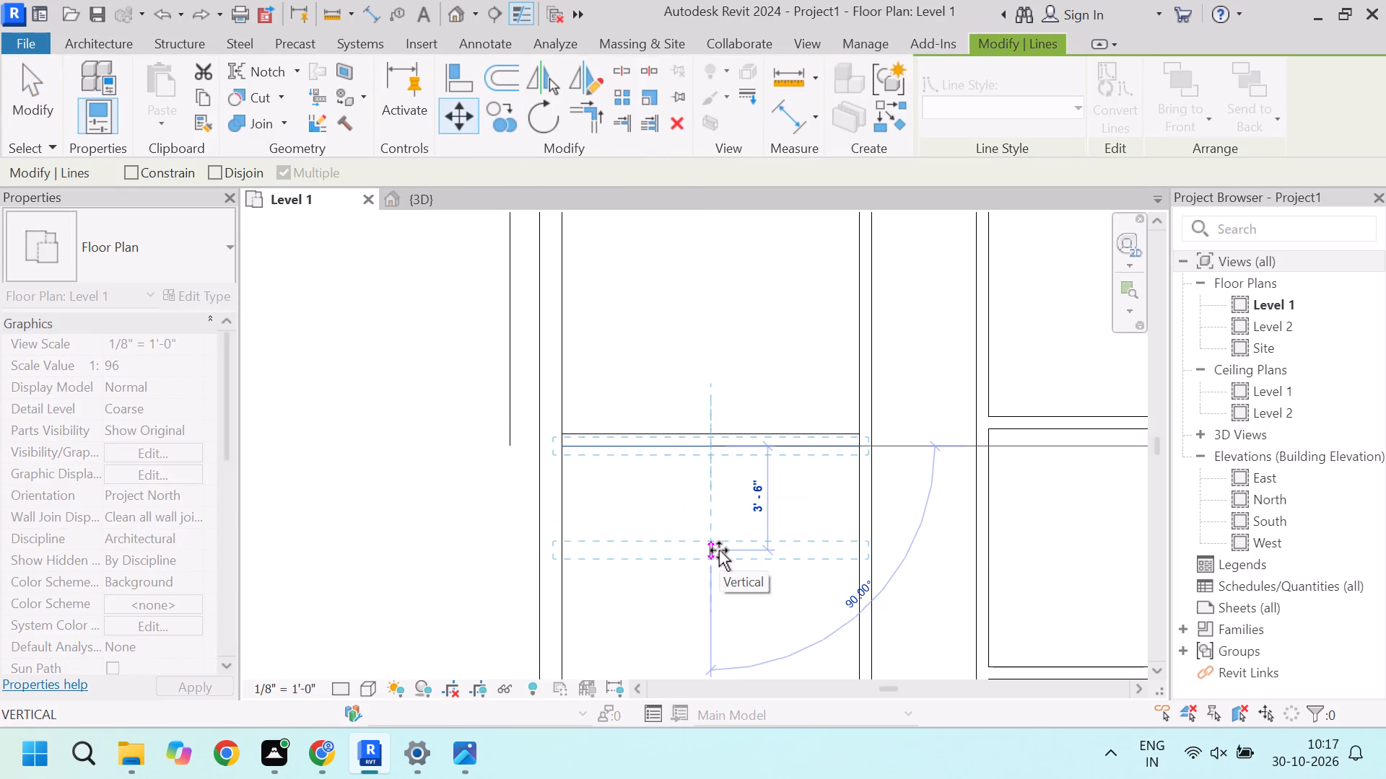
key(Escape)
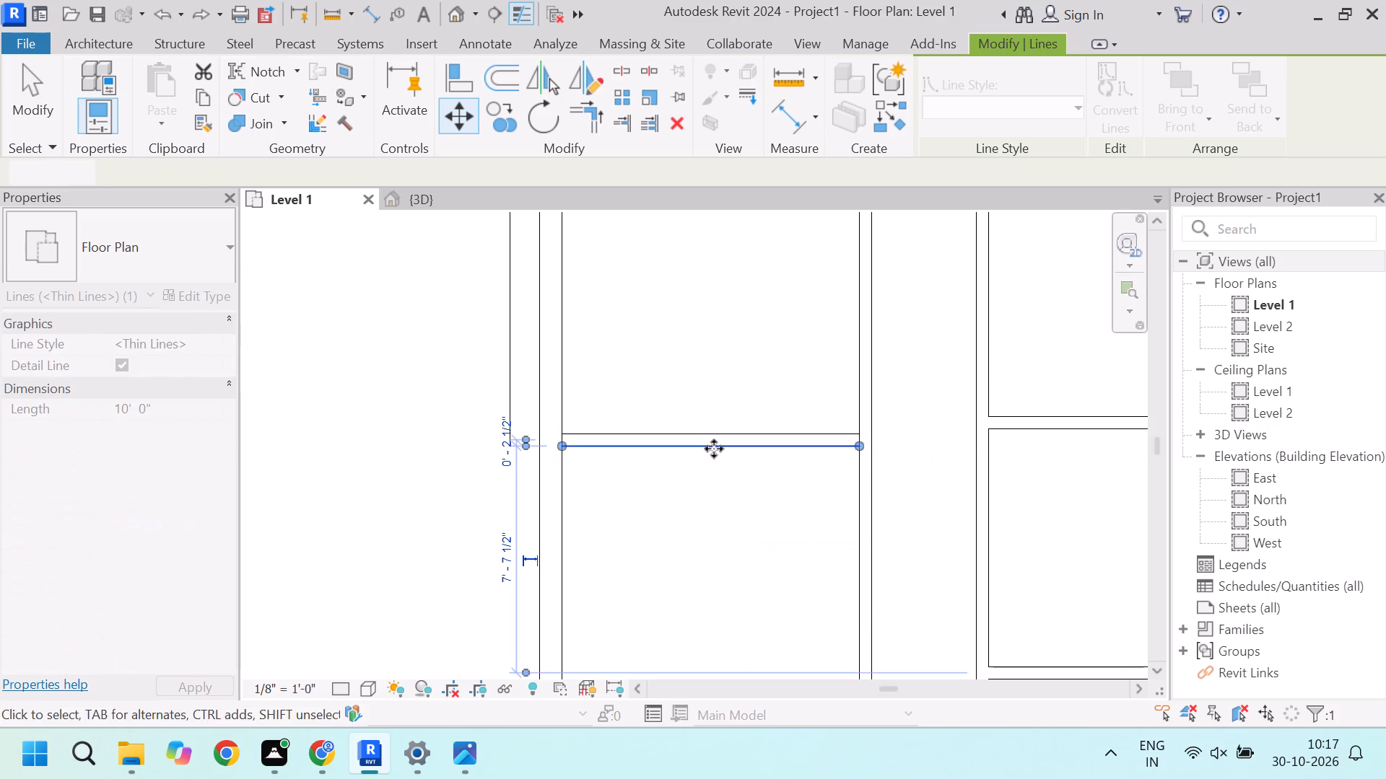
Offset a copy of the detail line on the cross partition's south face 5' 0" to the south.
click(514, 73)
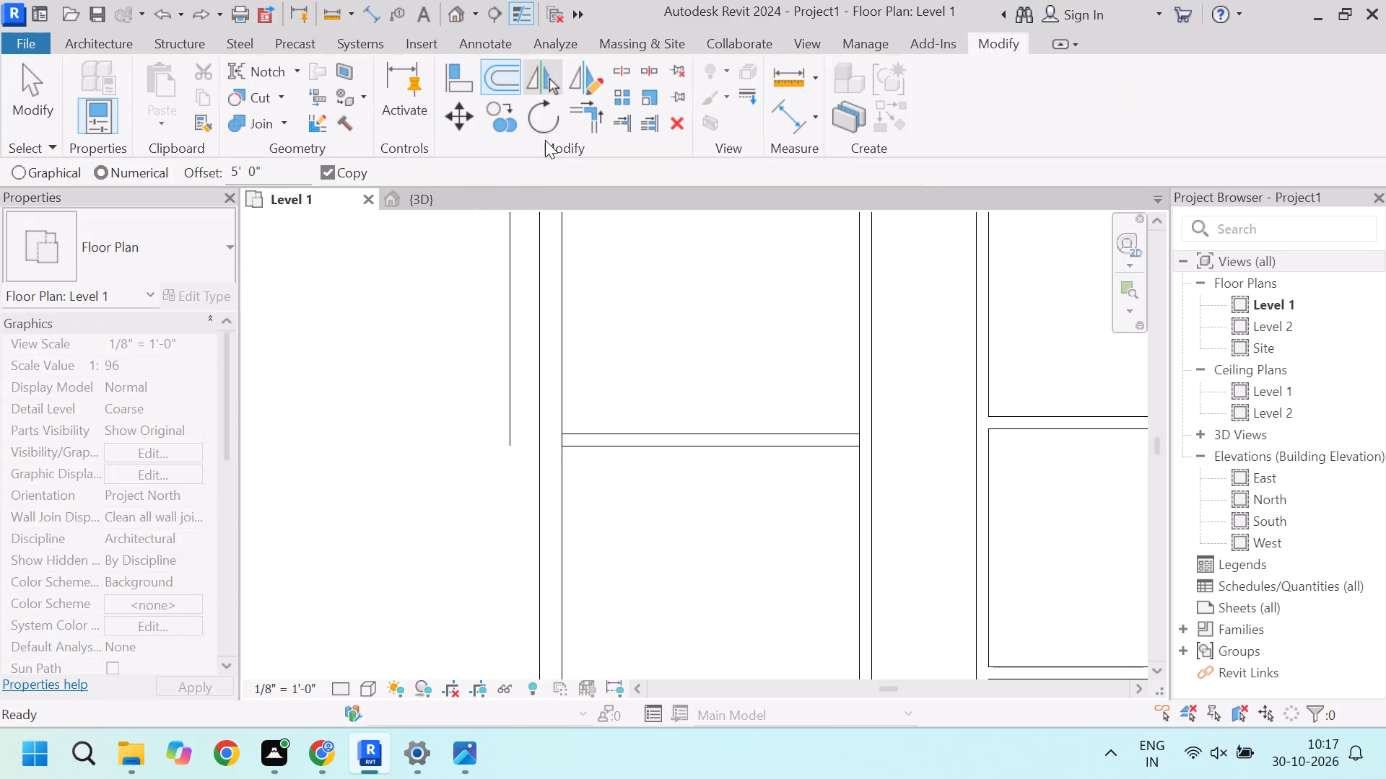
click(702, 452)
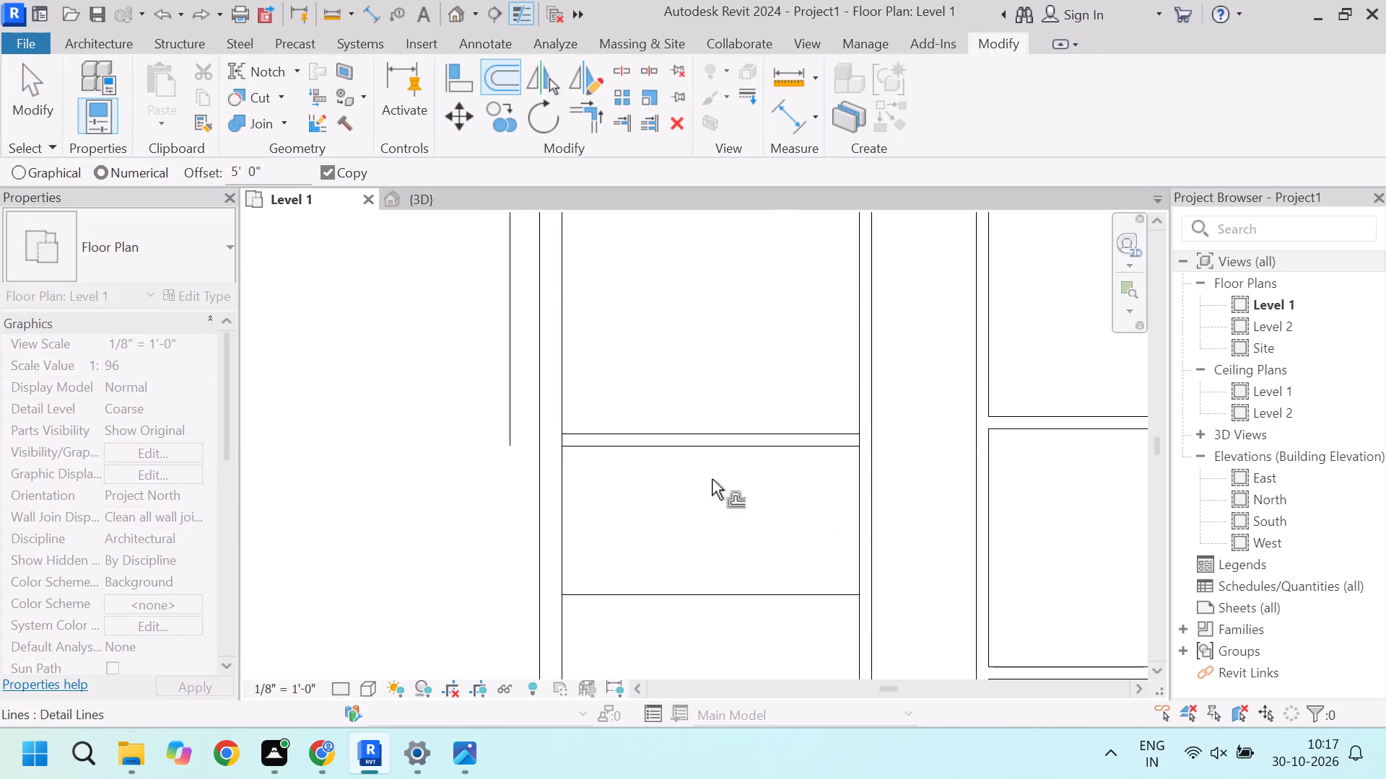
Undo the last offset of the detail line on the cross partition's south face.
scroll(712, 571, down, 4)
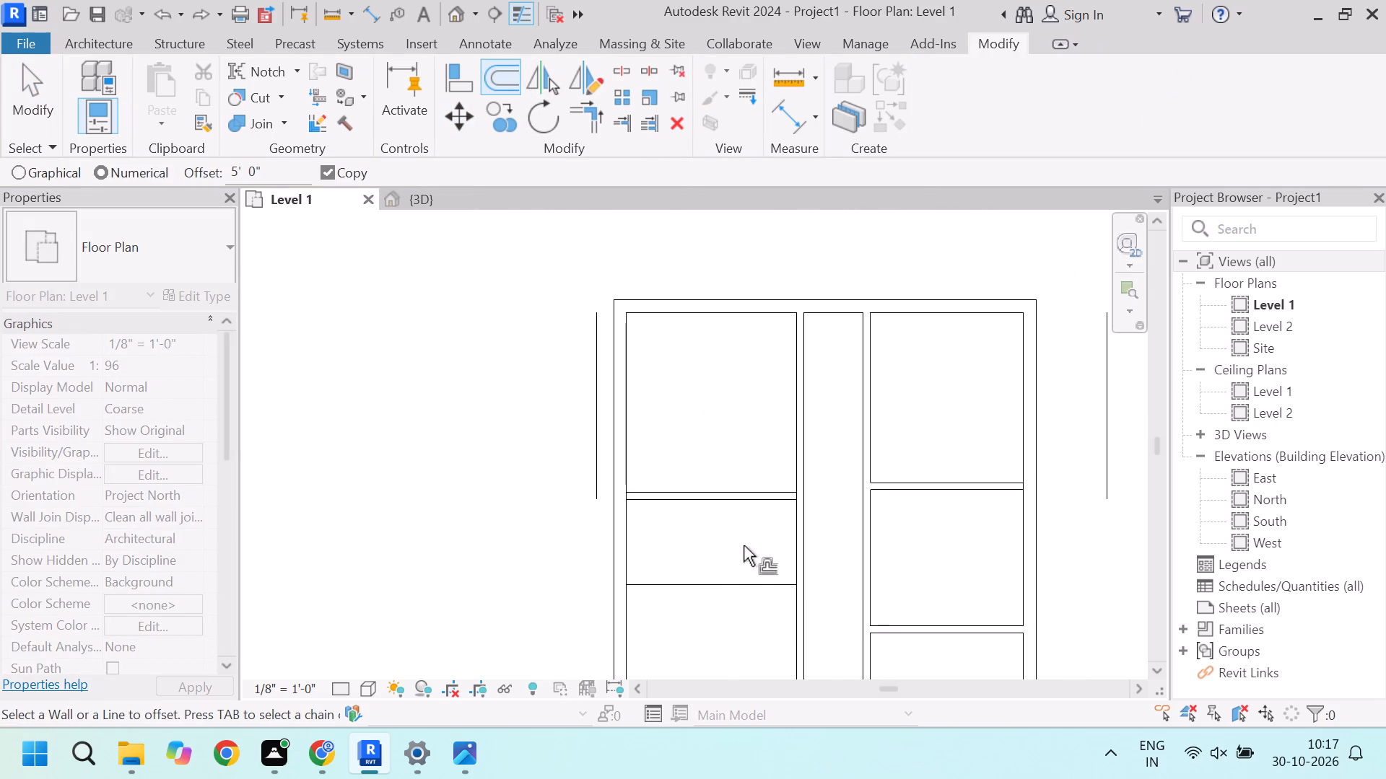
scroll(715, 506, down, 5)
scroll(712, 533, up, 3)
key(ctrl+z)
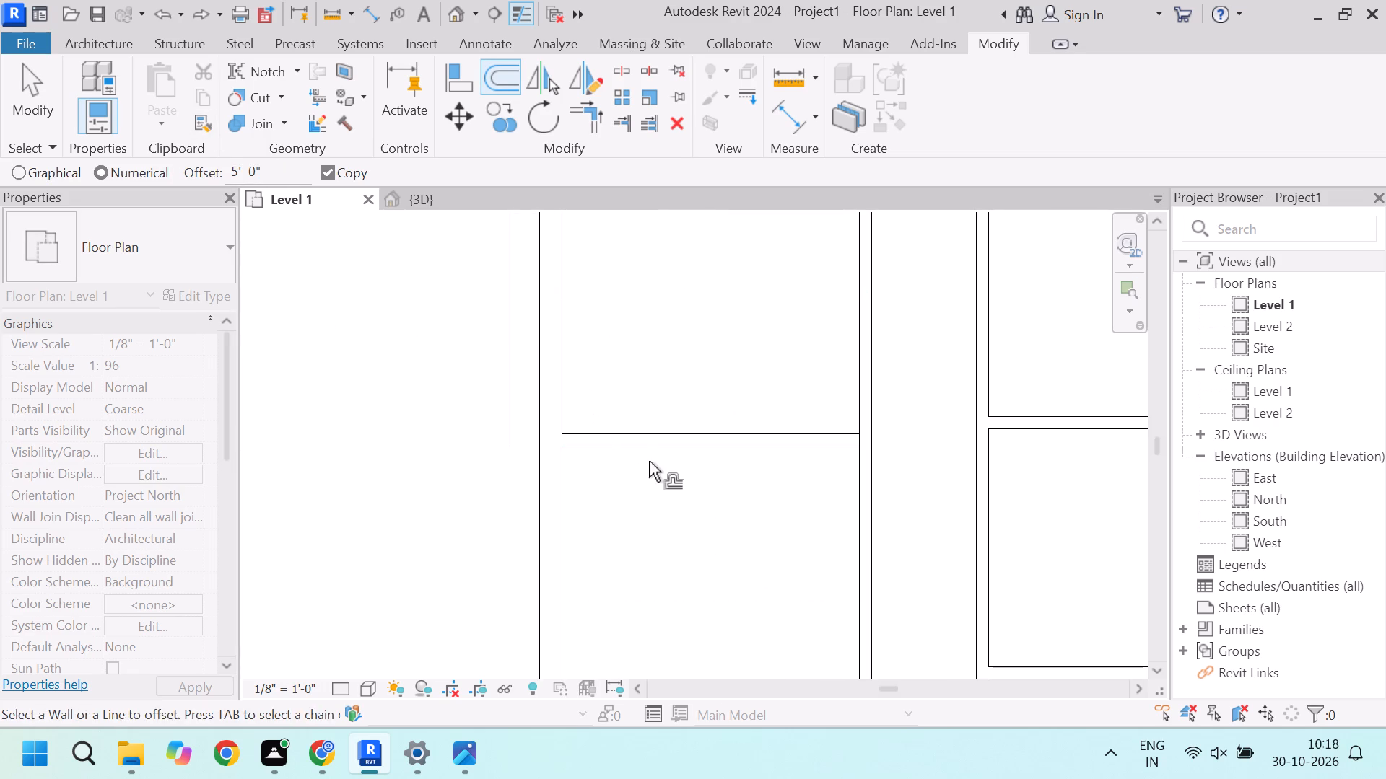
Offset a copy of the detail line on the cross partition's south face 5' 0" to the south.
scroll(661, 446, down, 5)
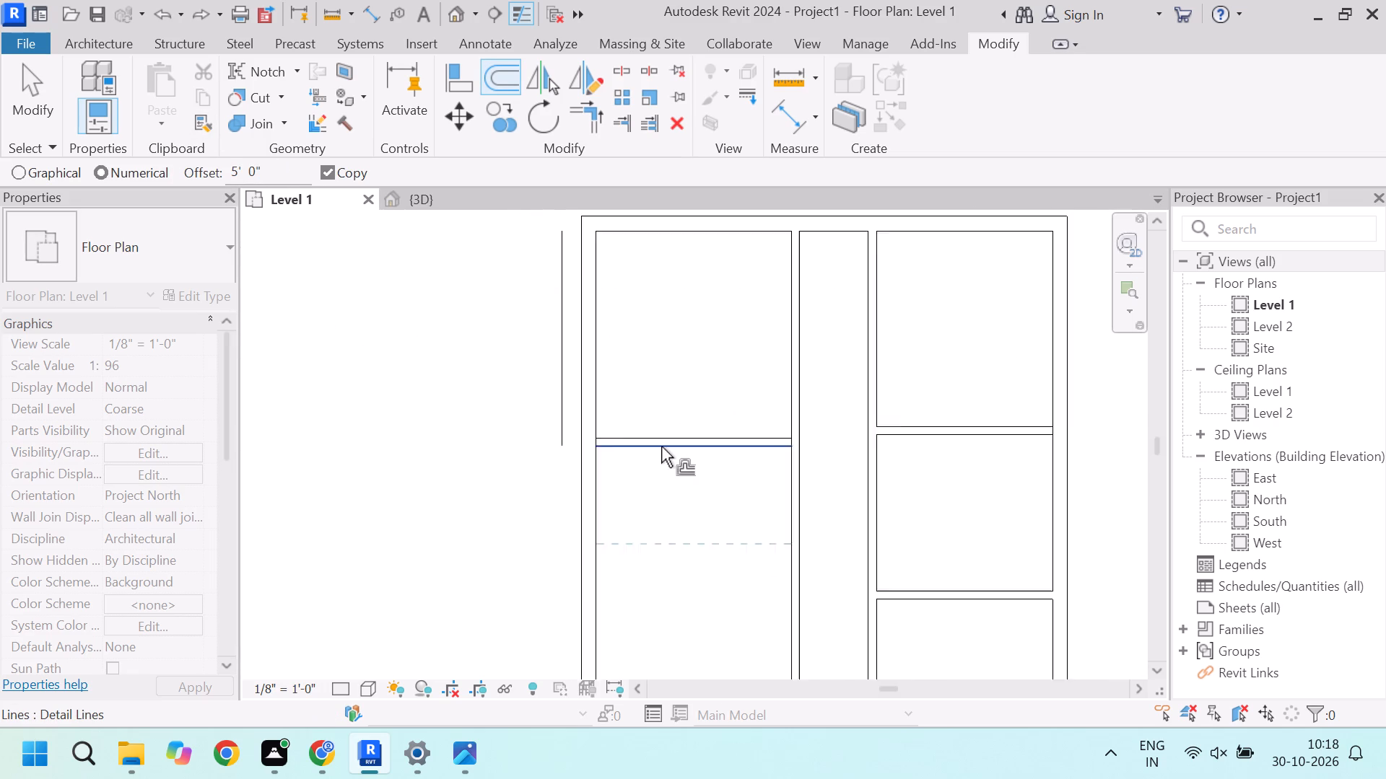
scroll(658, 453, up, 4)
click(662, 449)
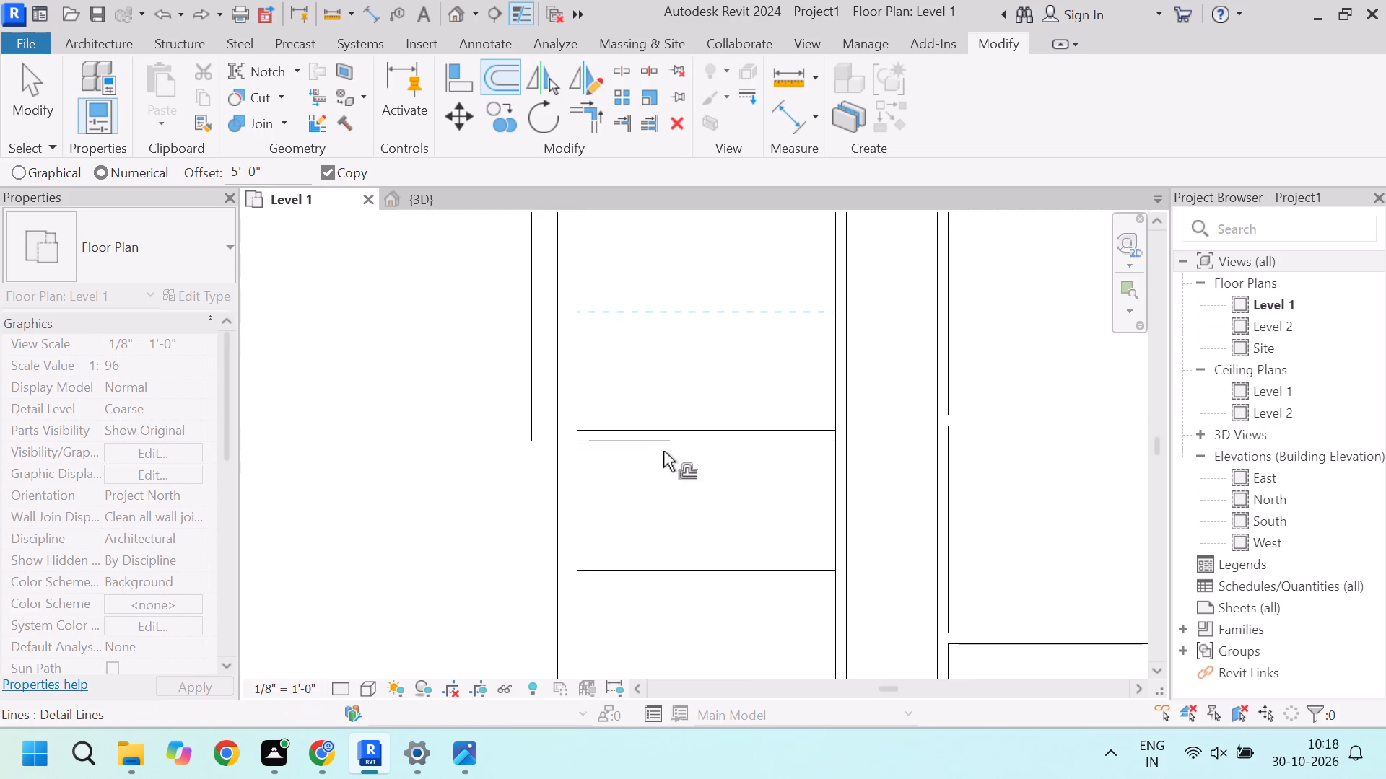
Offset a copy of the new horizontal layout line 0' 5" to the south to mark the partition thickness.
drag(261, 170, 219, 171)
text(5")
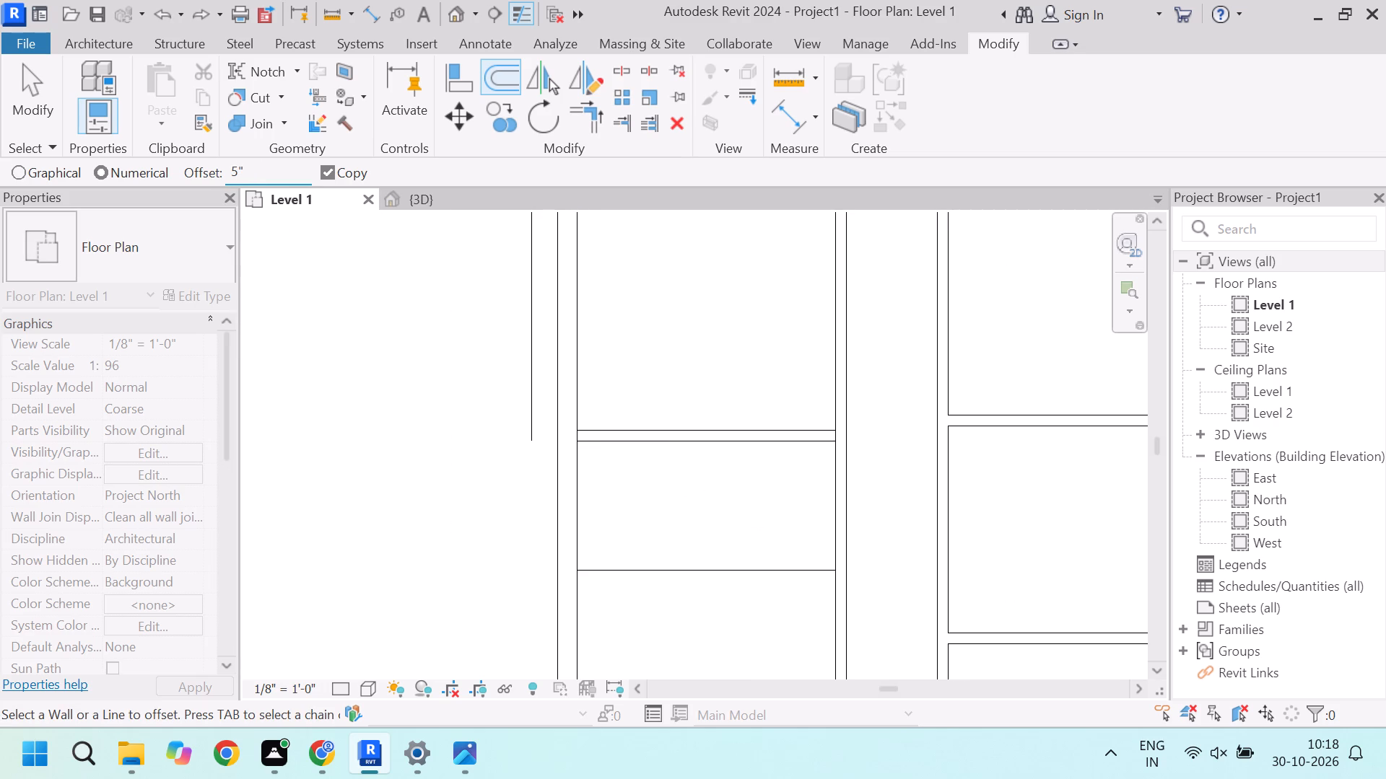
click(692, 575)
scroll(629, 472, down, 5)
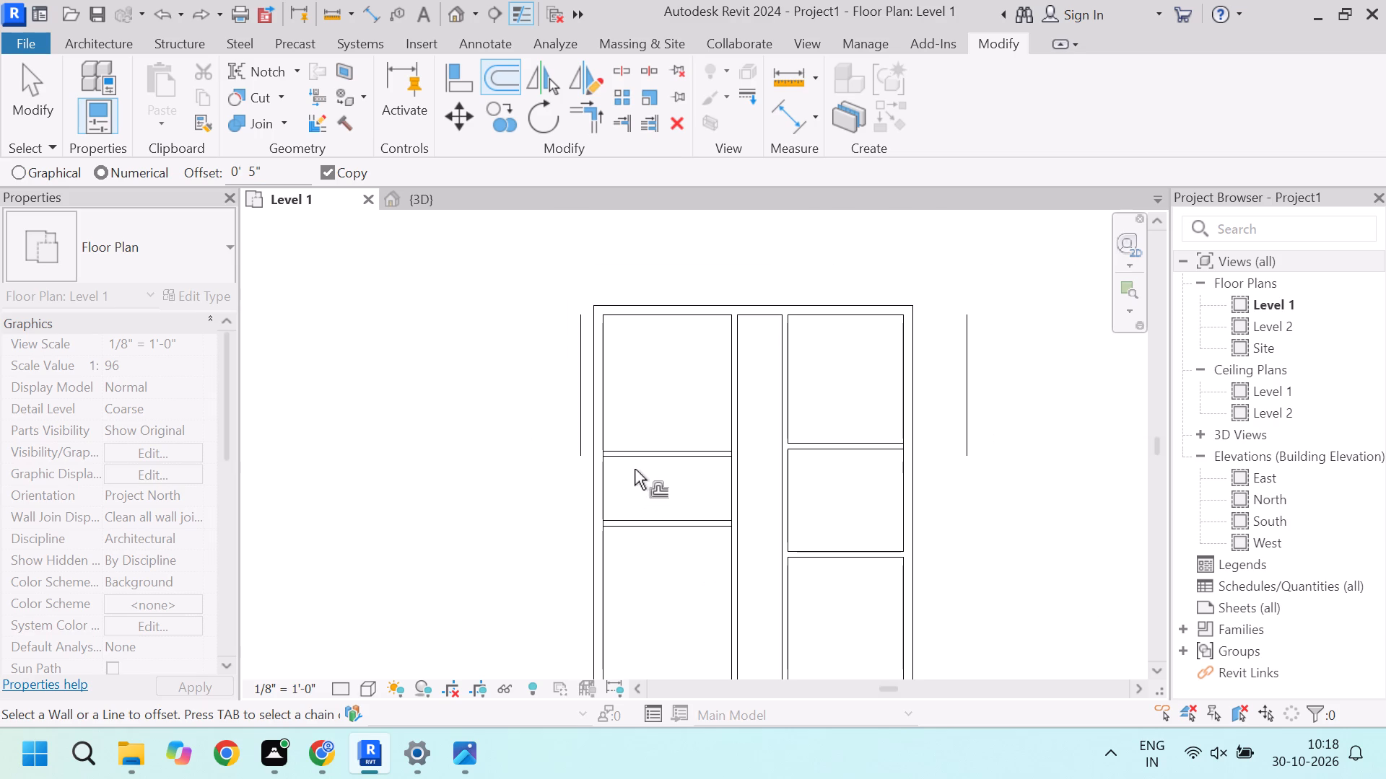
Offset a copy of the southernmost horizontal layout line 5' 0" further south.
scroll(653, 565, up, 4)
scroll(658, 501, up, 4)
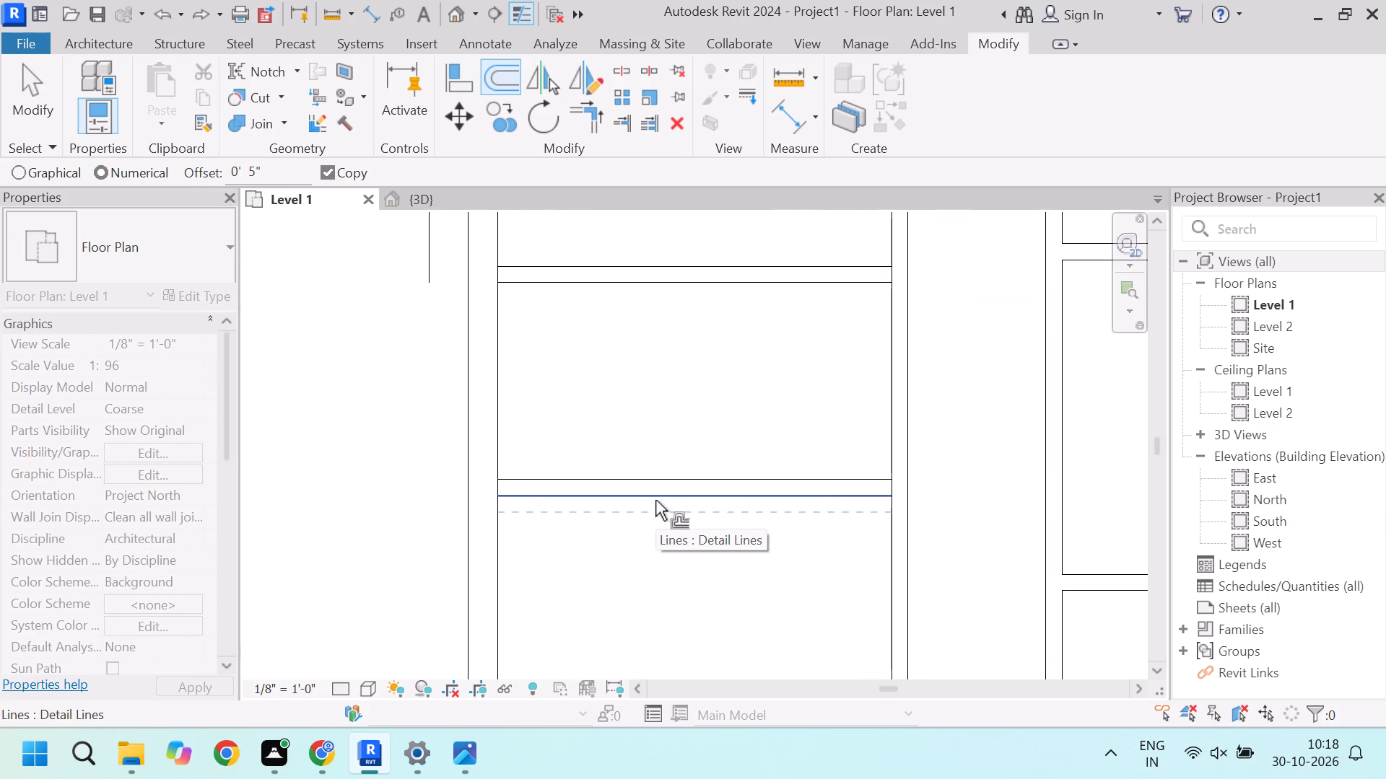
key(5)
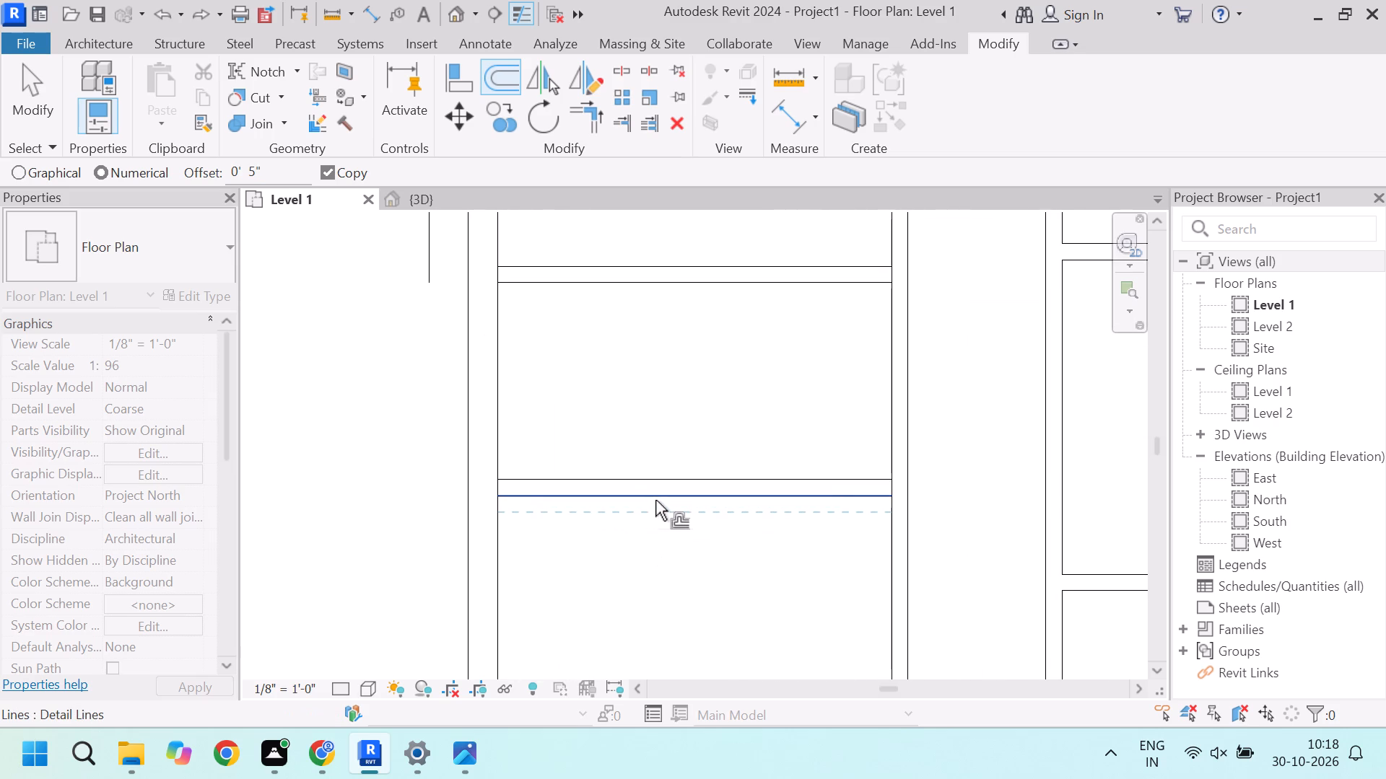
drag(265, 171, 208, 171)
key(5)
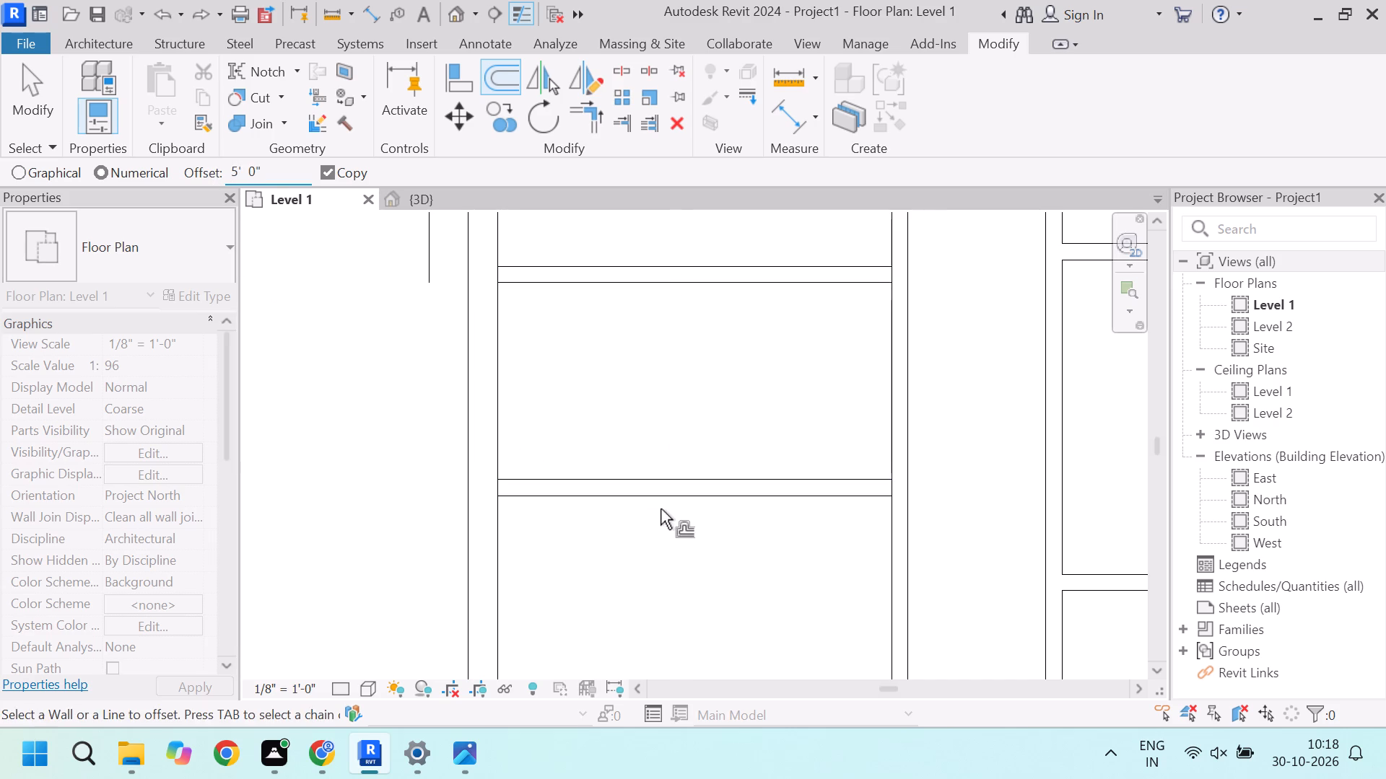
scroll(660, 497, down, 5)
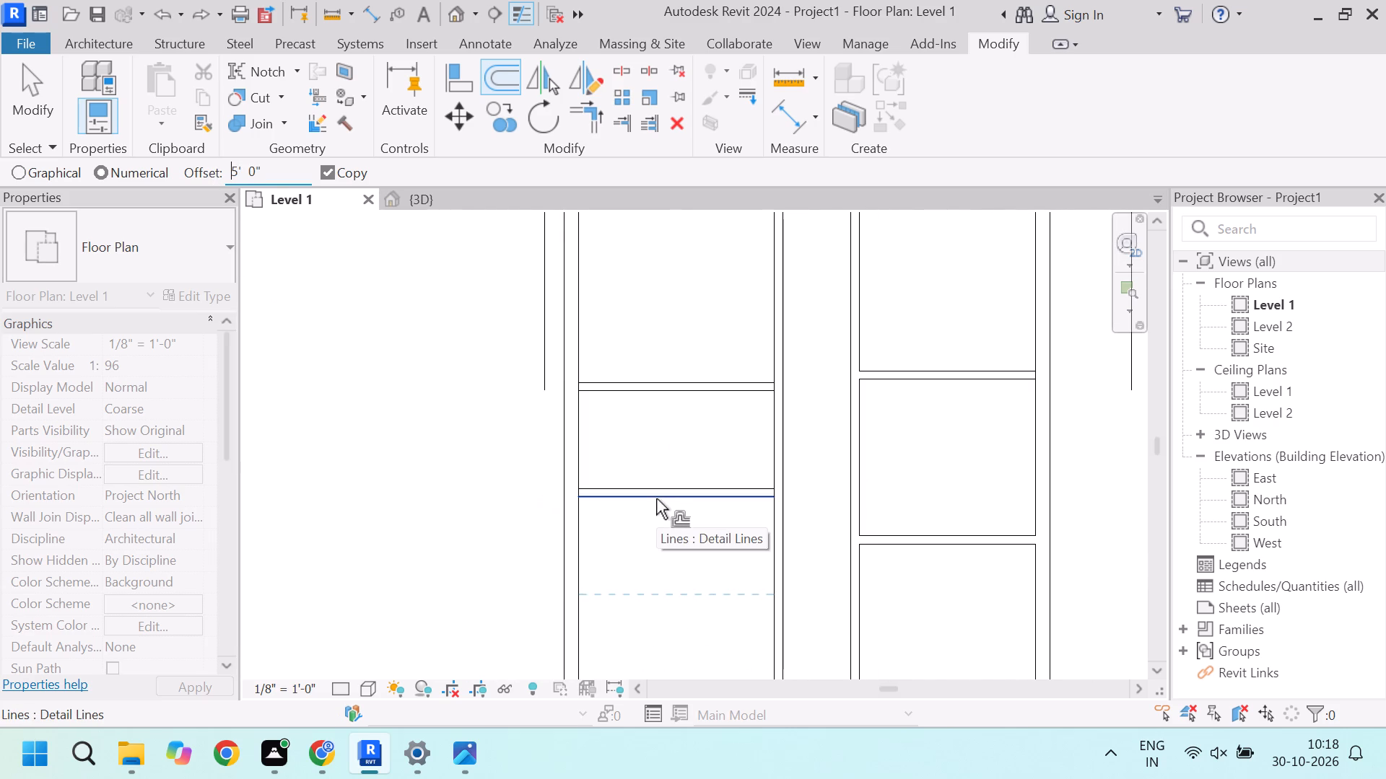
click(656, 498)
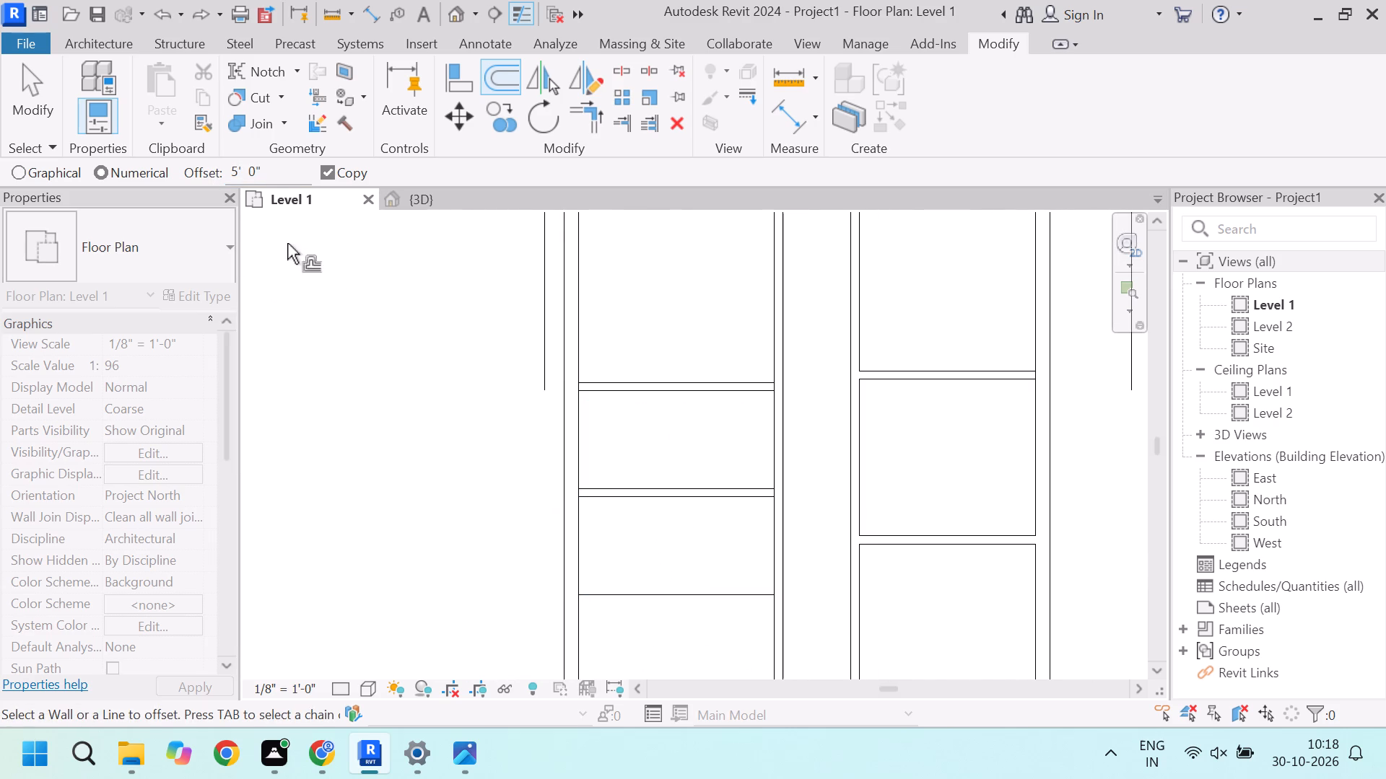
Offset a copy of the newest horizontal layout line 0' 5" to the south to mark the second partition's thickness.
drag(287, 167, 222, 173)
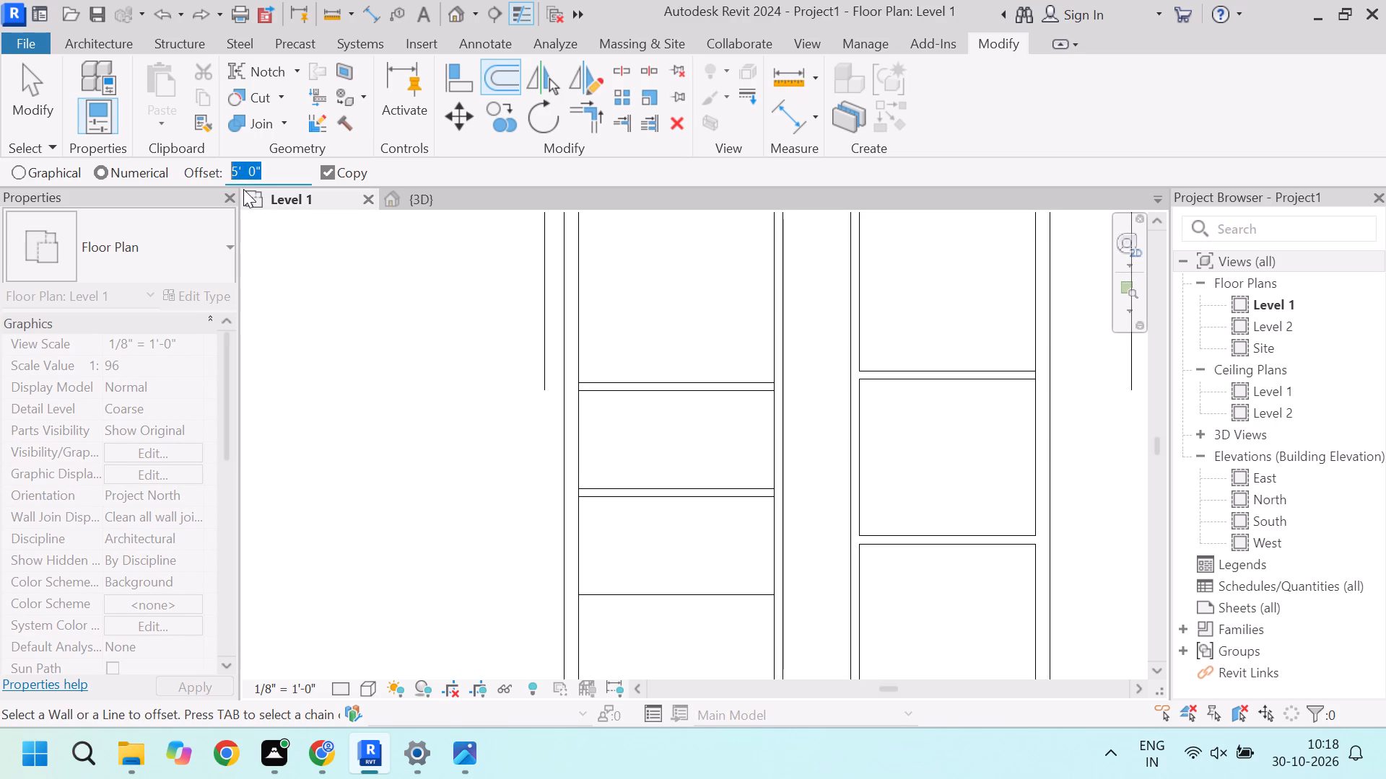
key(5)
key(shift+quotedbl)
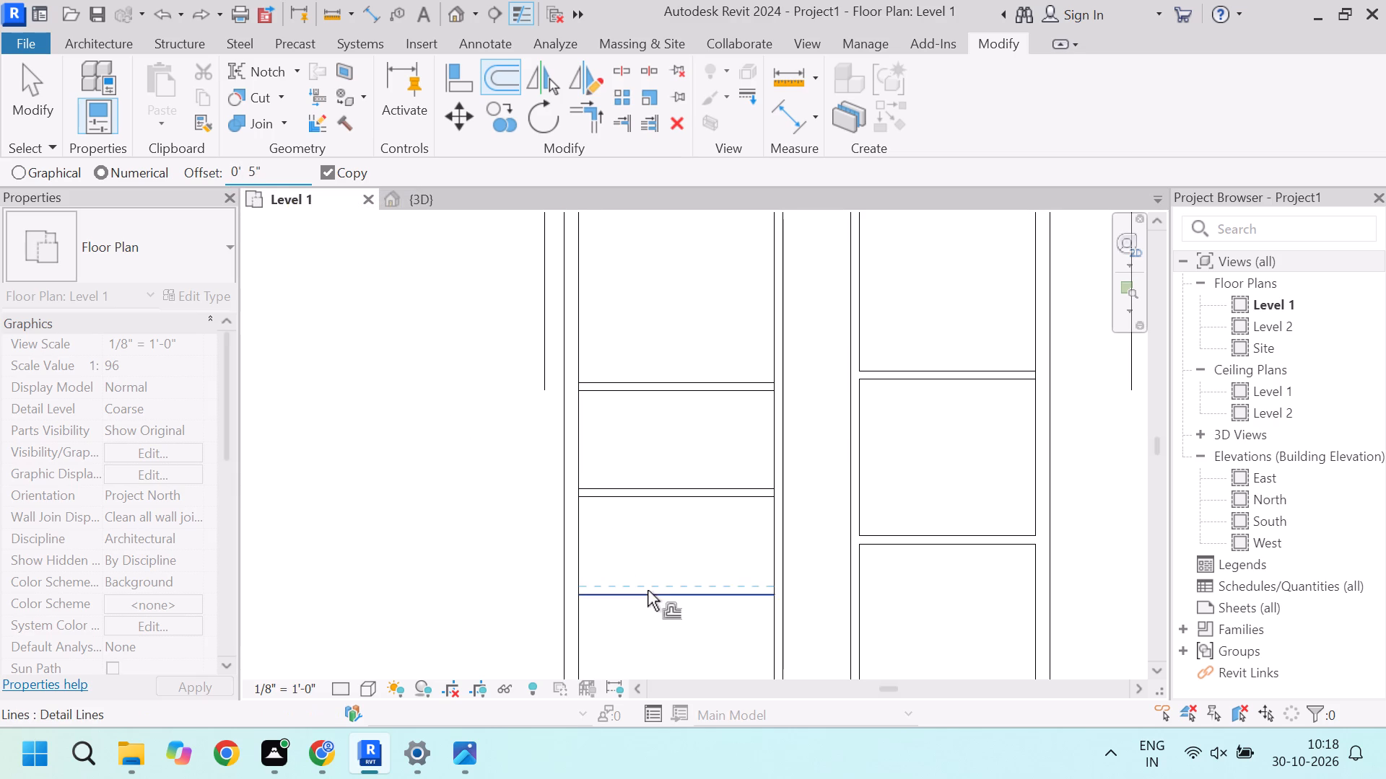
click(648, 597)
scroll(624, 514, down, 6)
scroll(650, 578, up, 2)
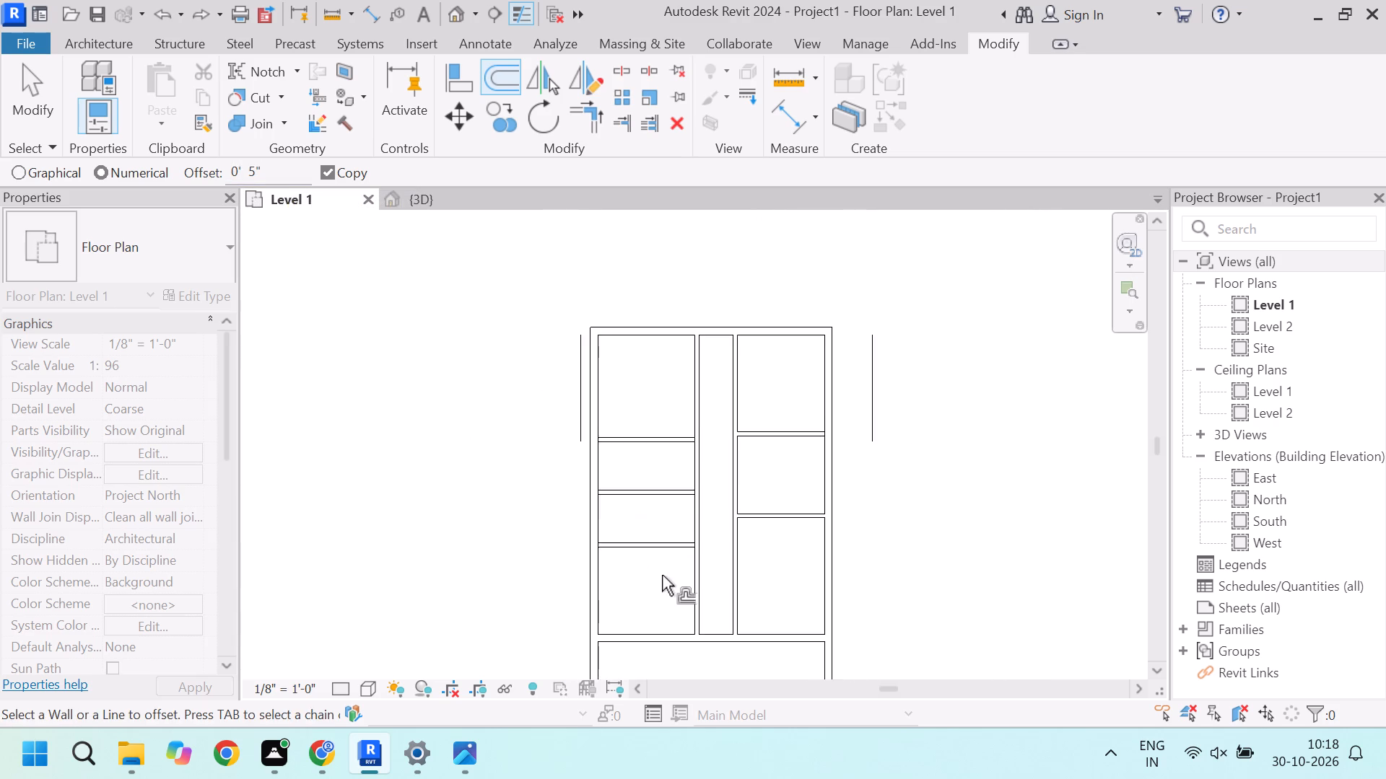
scroll(632, 497, down, 3)
scroll(640, 555, up, 5)
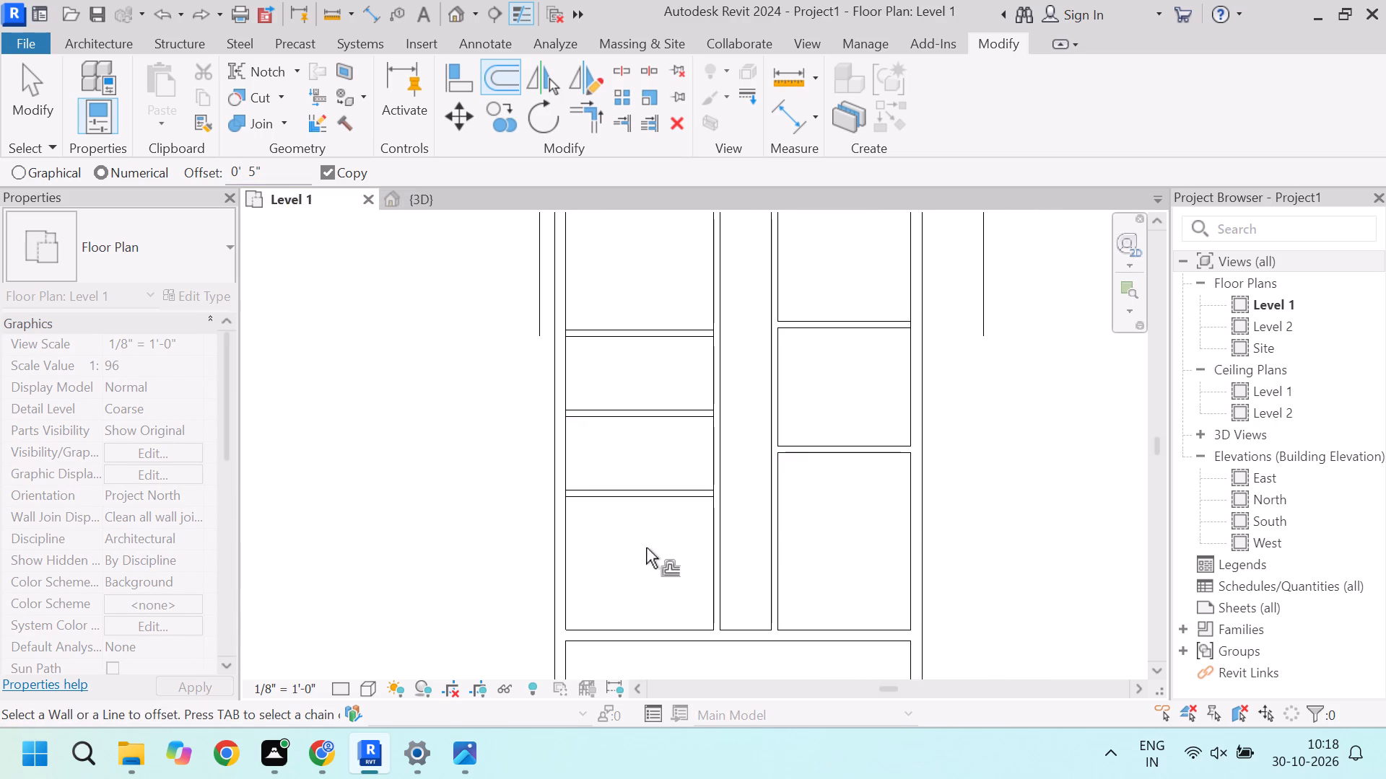
scroll(681, 536, up, 3)
scroll(713, 529, down, 3)
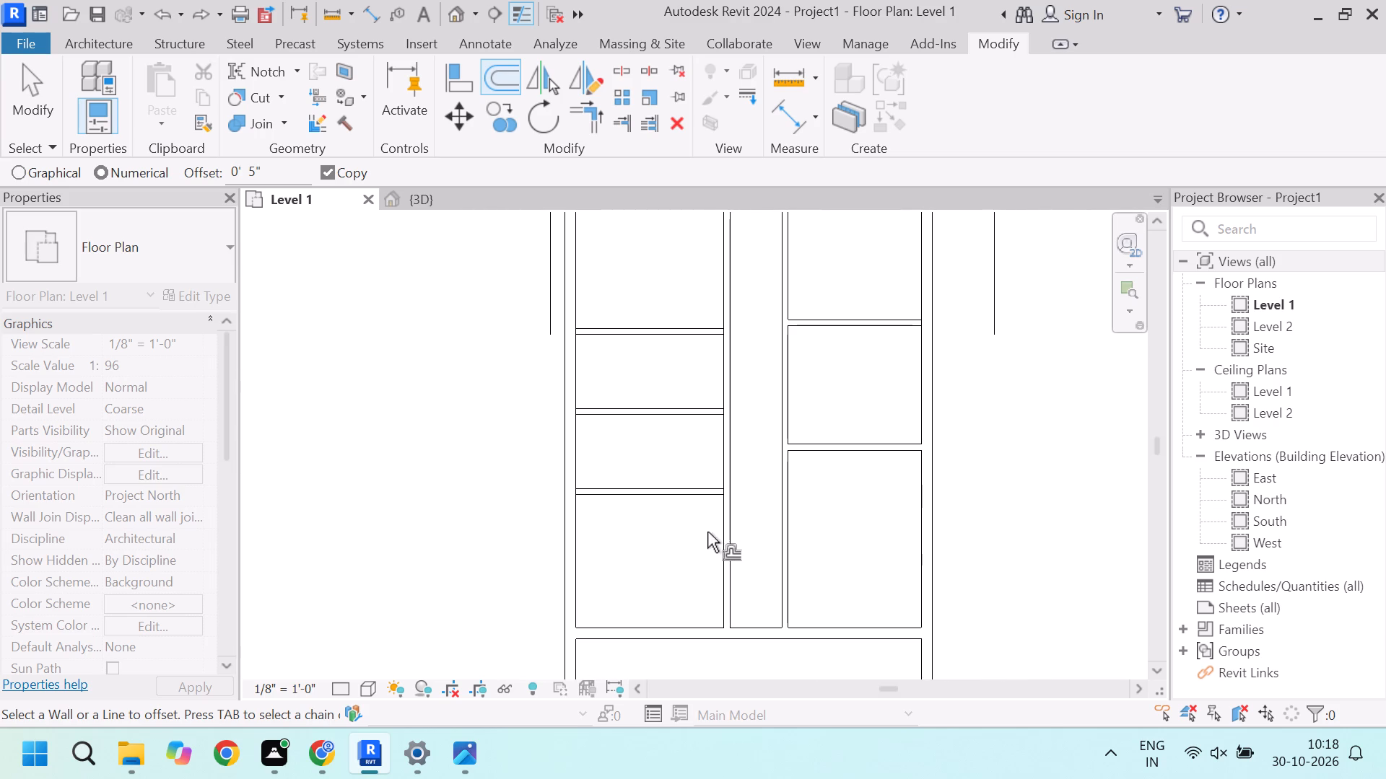
scroll(580, 376, up, 4)
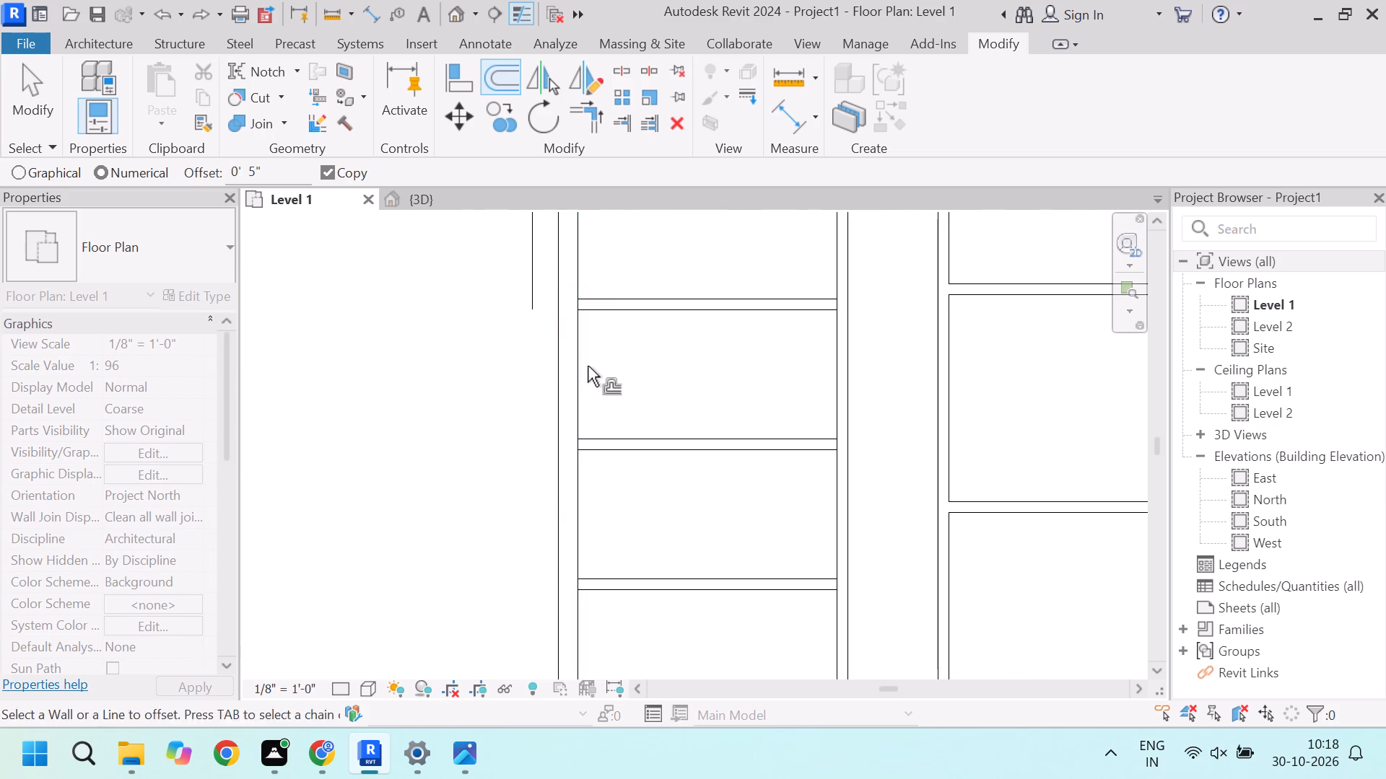
scroll(585, 389, down, 4)
scroll(663, 428, up, 5)
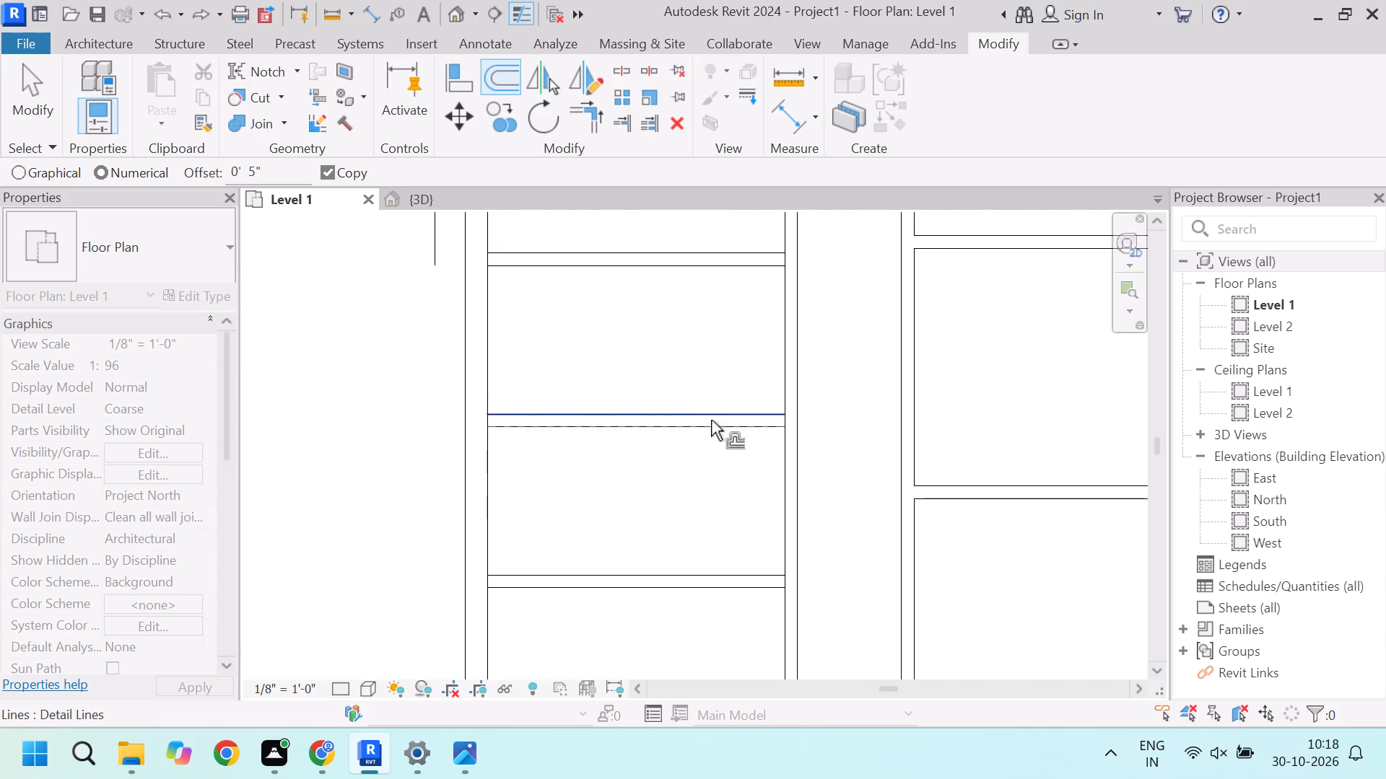
key(Escape)
key(Escape)
Delete the detail line lying on the south face of the existing west cross partition.
scroll(660, 422, down, 5)
scroll(623, 345, up, 3)
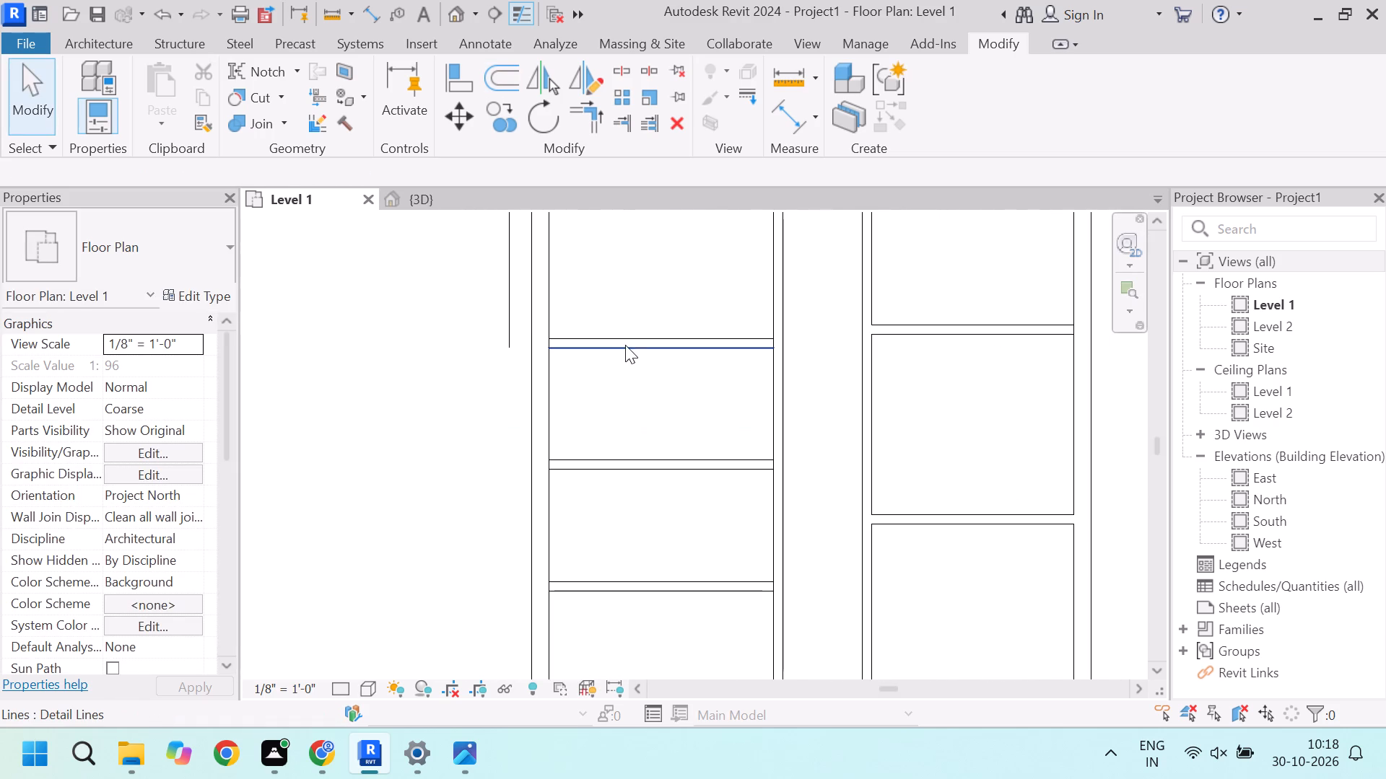
click(655, 346)
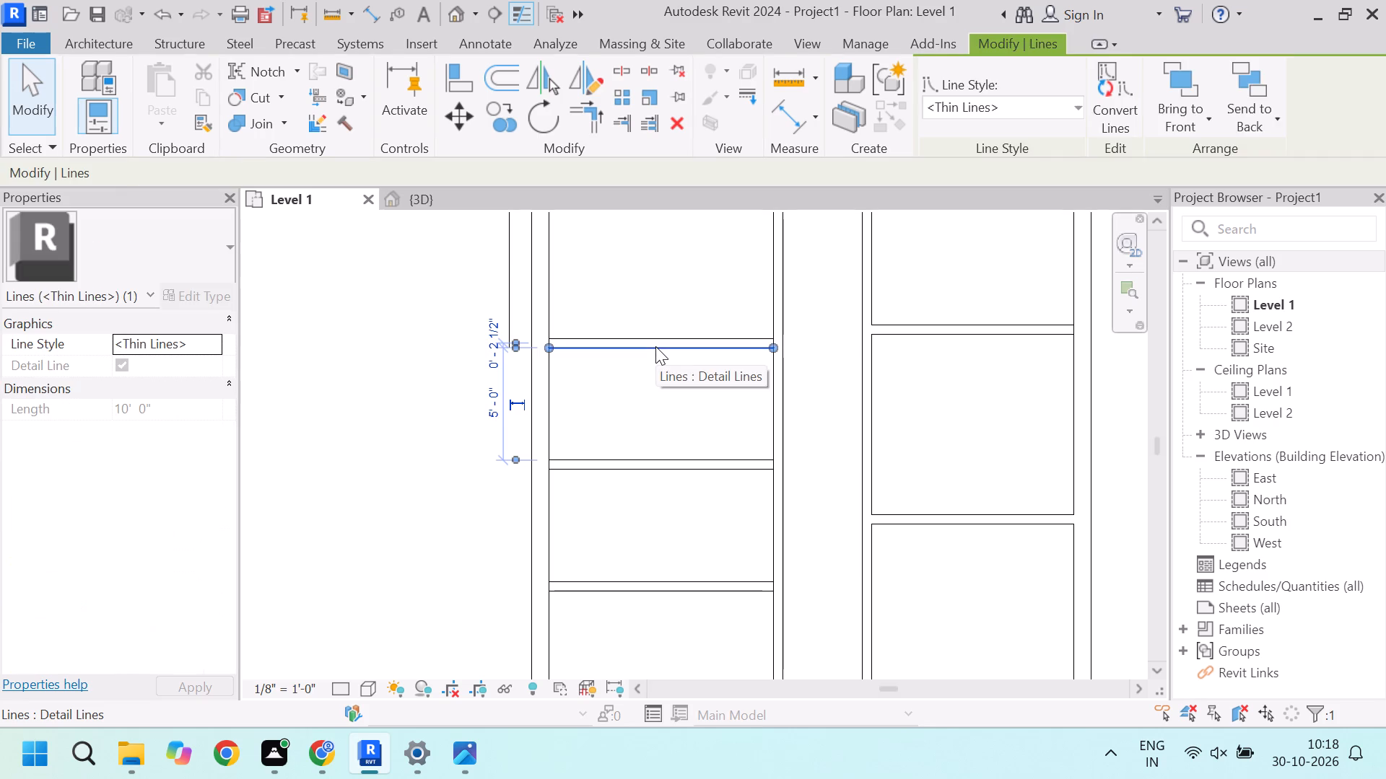
key(Home)
key(Delete)
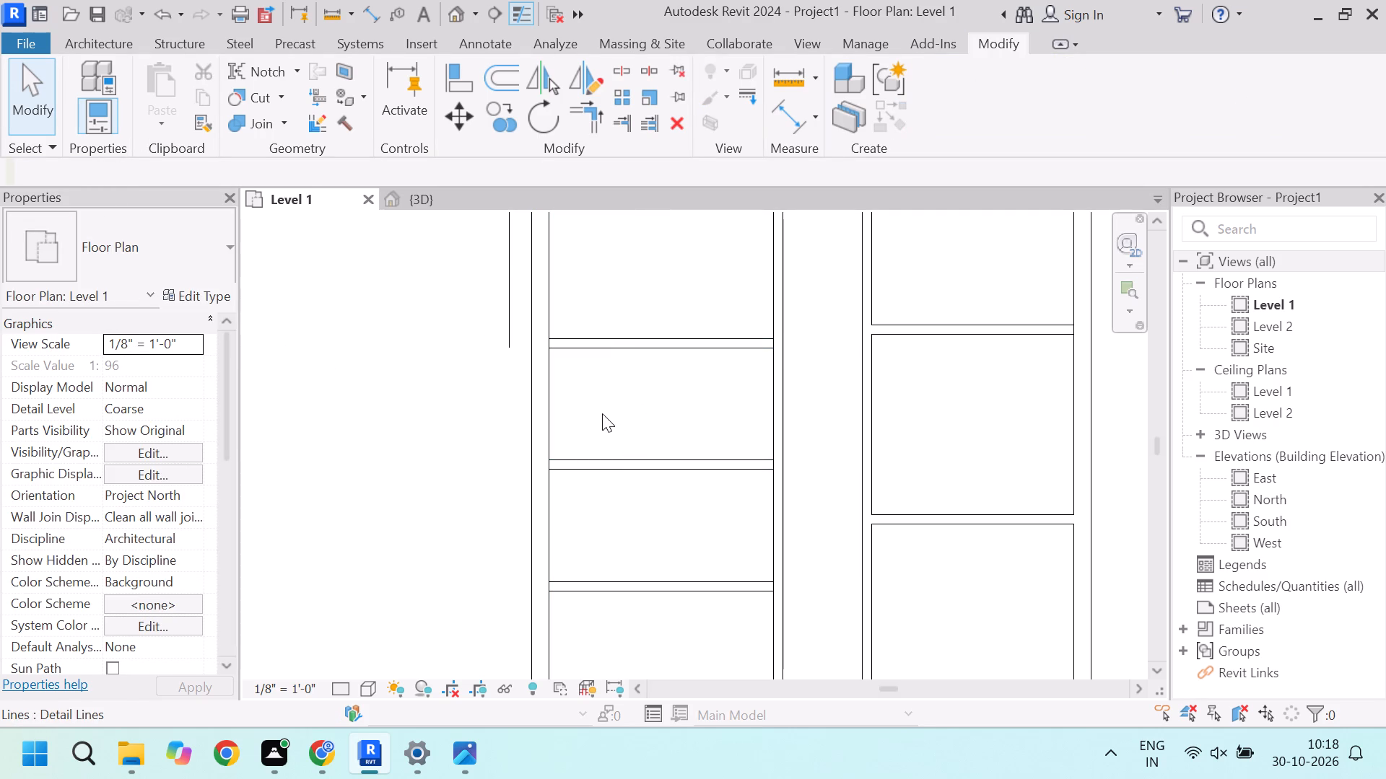
Draw a Generic - 5" wall along the upper pair of layout lines, from the west outer wall to the corridor wall.
key(w)
key(a)
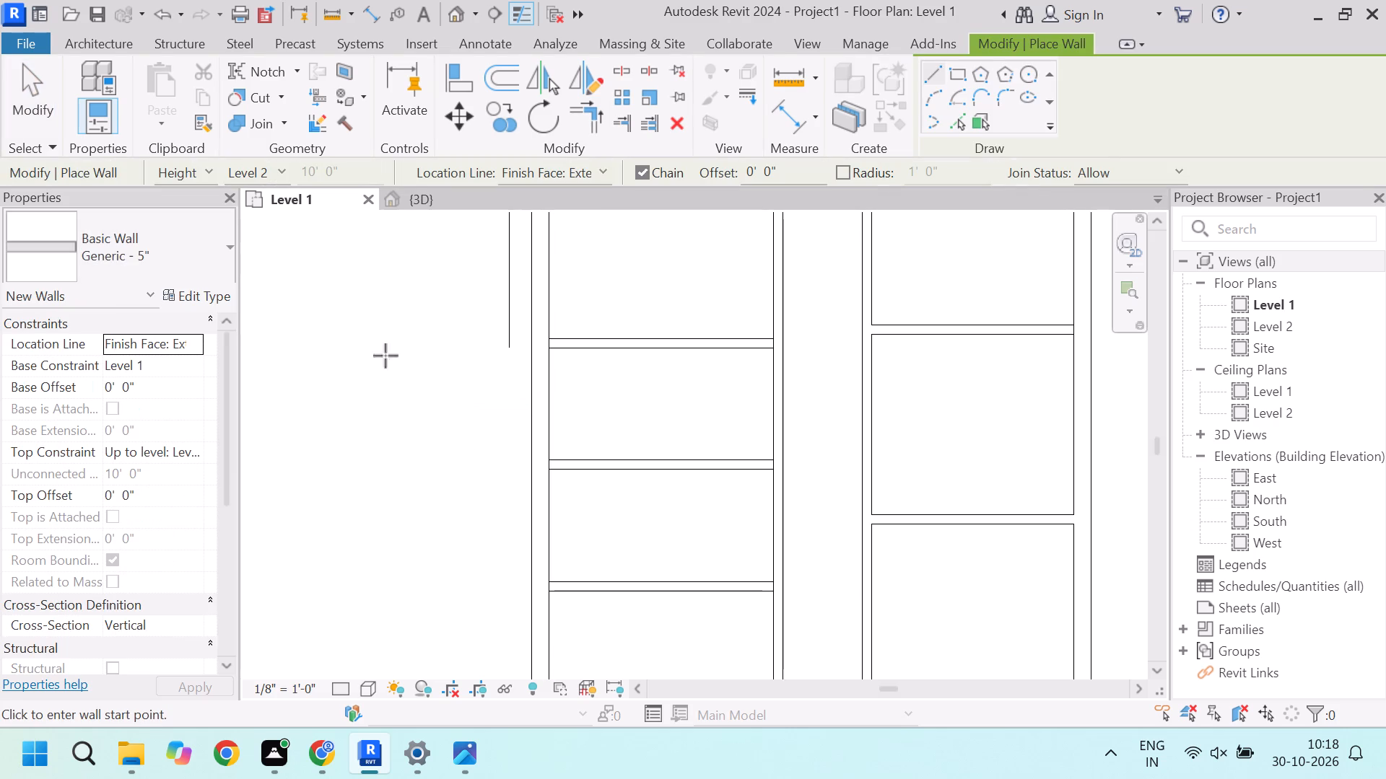
scroll(546, 475, up, 4)
click(549, 454)
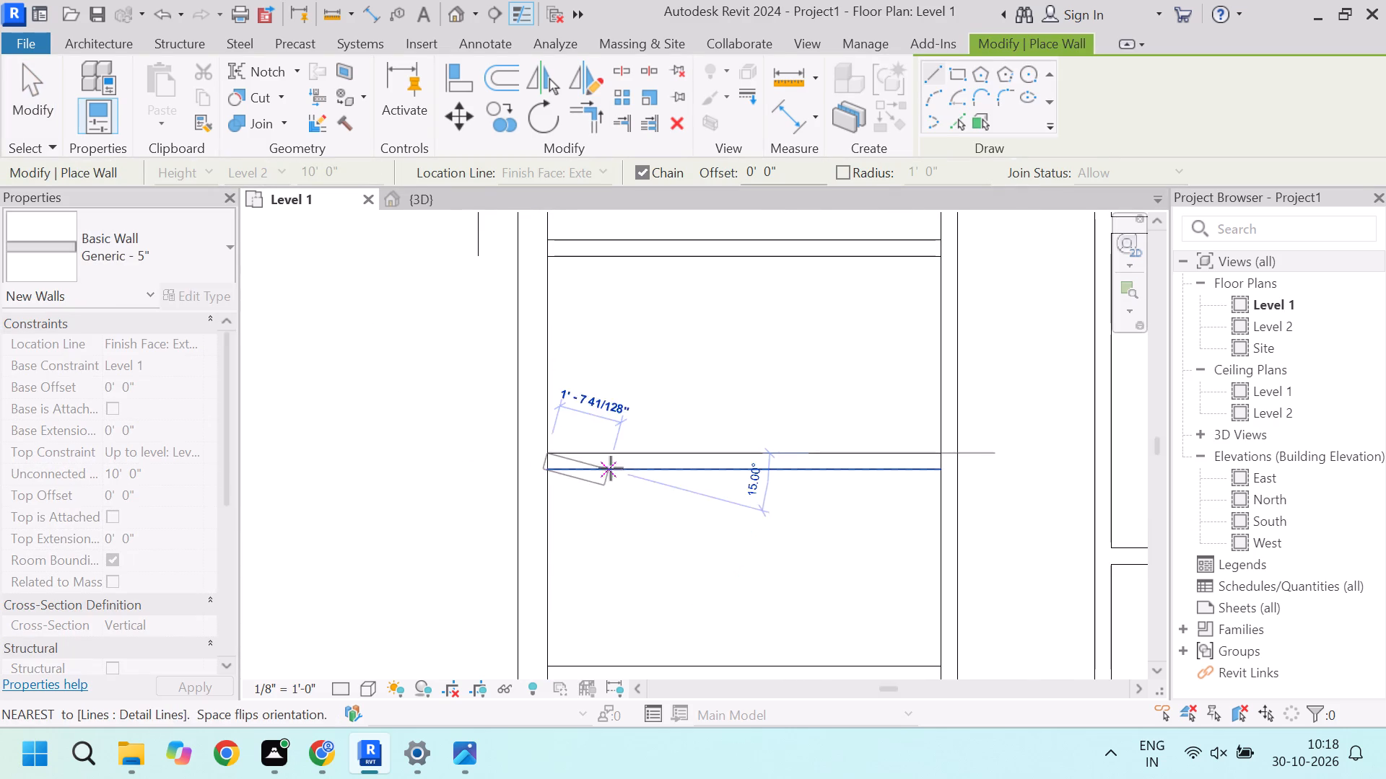
click(941, 459)
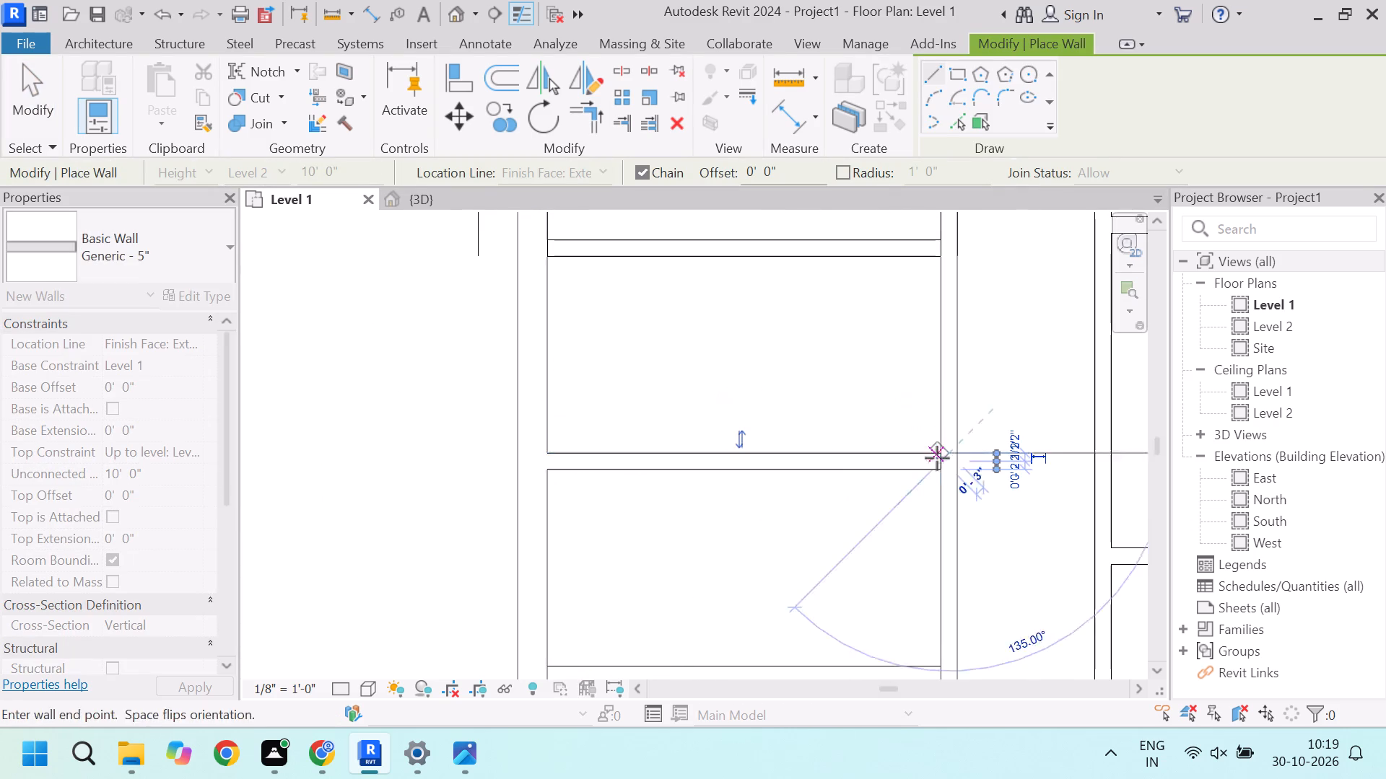
key(Escape)
Draw a second Generic - 5" wall along the lower pair of layout lines, from the west outer wall to the corridor wall.
scroll(794, 351, down, 4)
scroll(627, 519, up, 5)
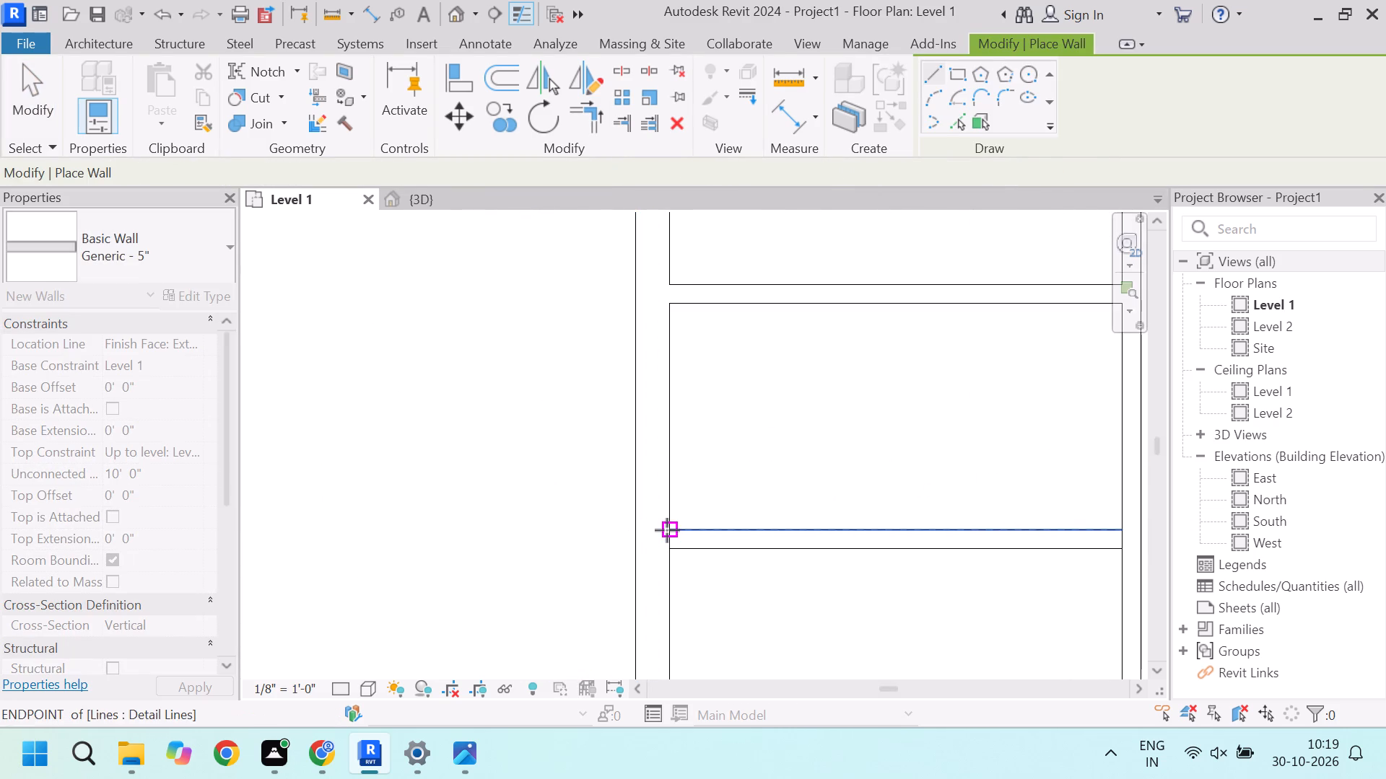
click(668, 529)
scroll(668, 529, down, 4)
scroll(1000, 543, up, 9)
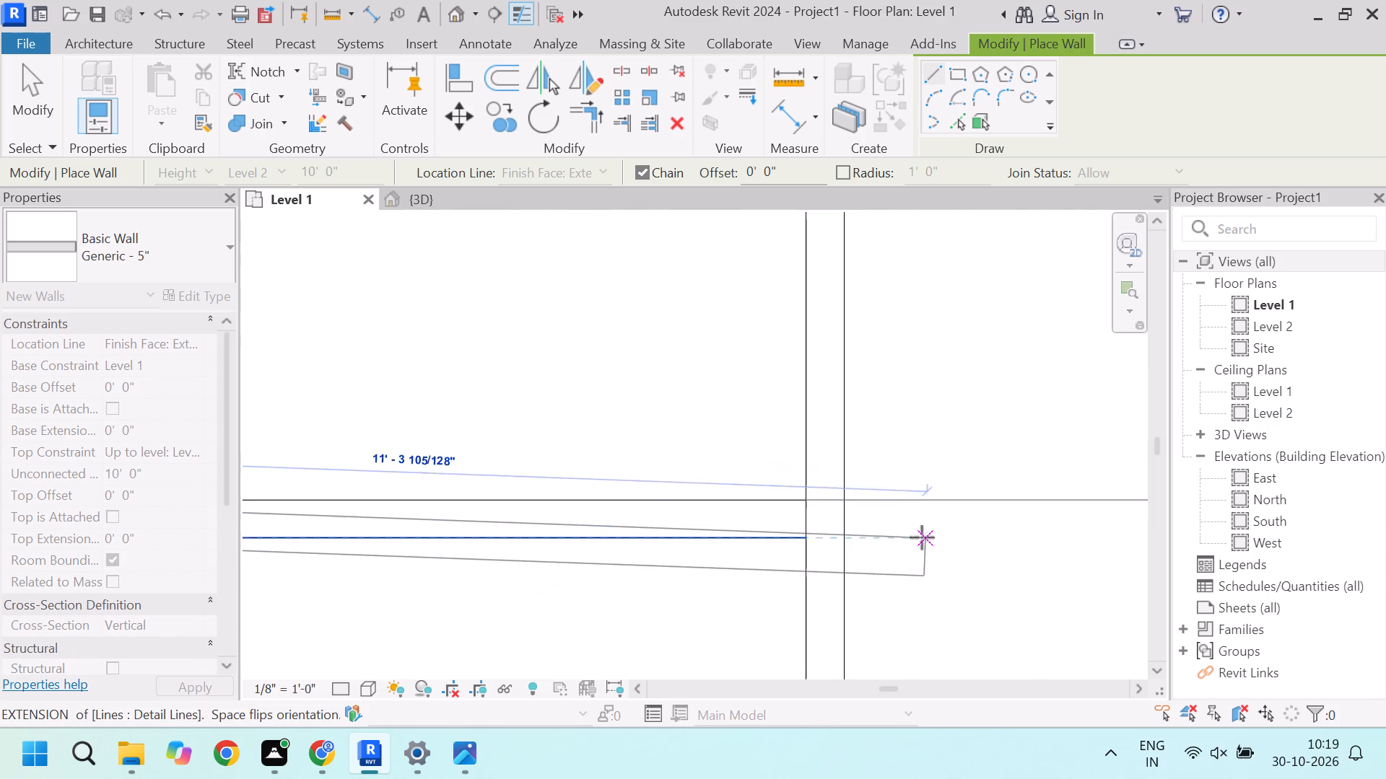
click(811, 503)
key(Escape)
scroll(707, 409, down, 8)
key(Escape)
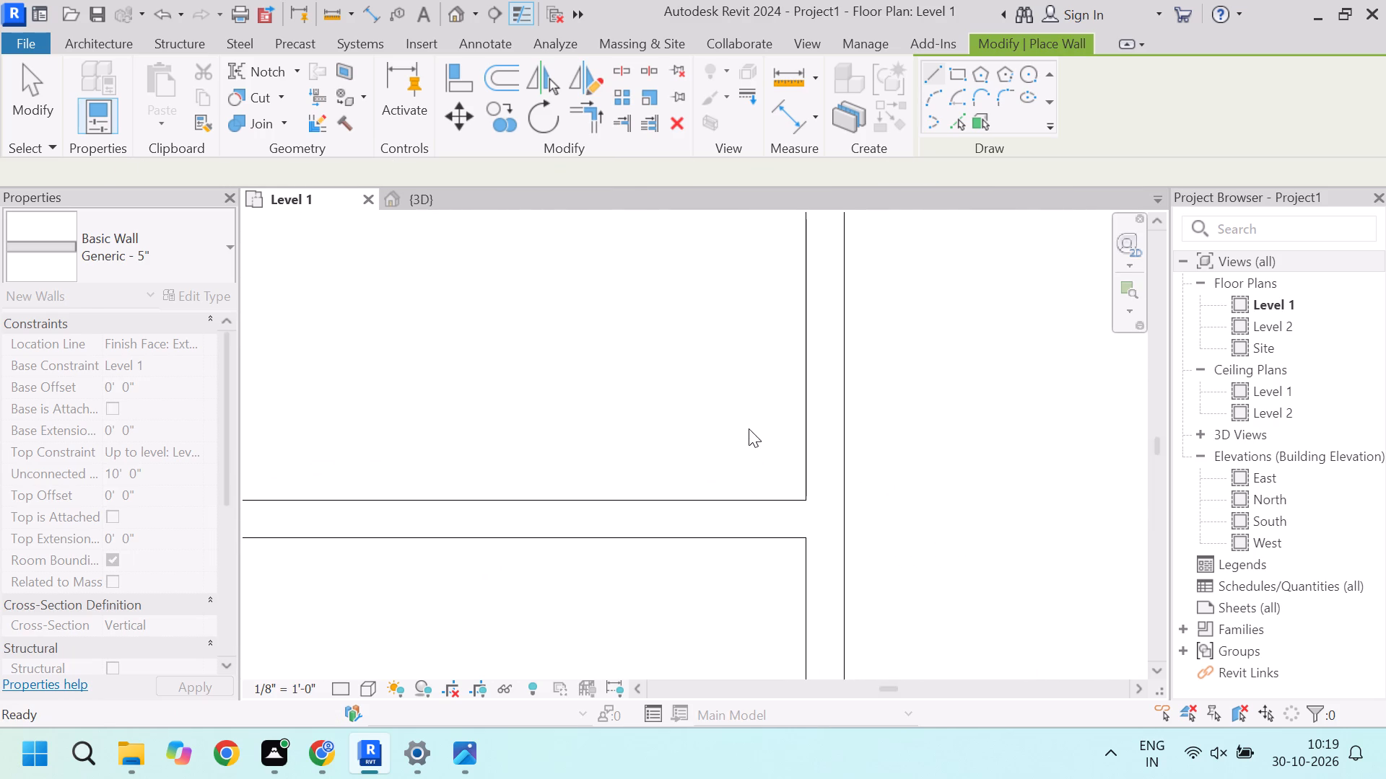
Examine the overall room layout and where the corridor walls meet the 9" cross wall to the south.
scroll(749, 428, down, 6)
scroll(694, 452, up, 2)
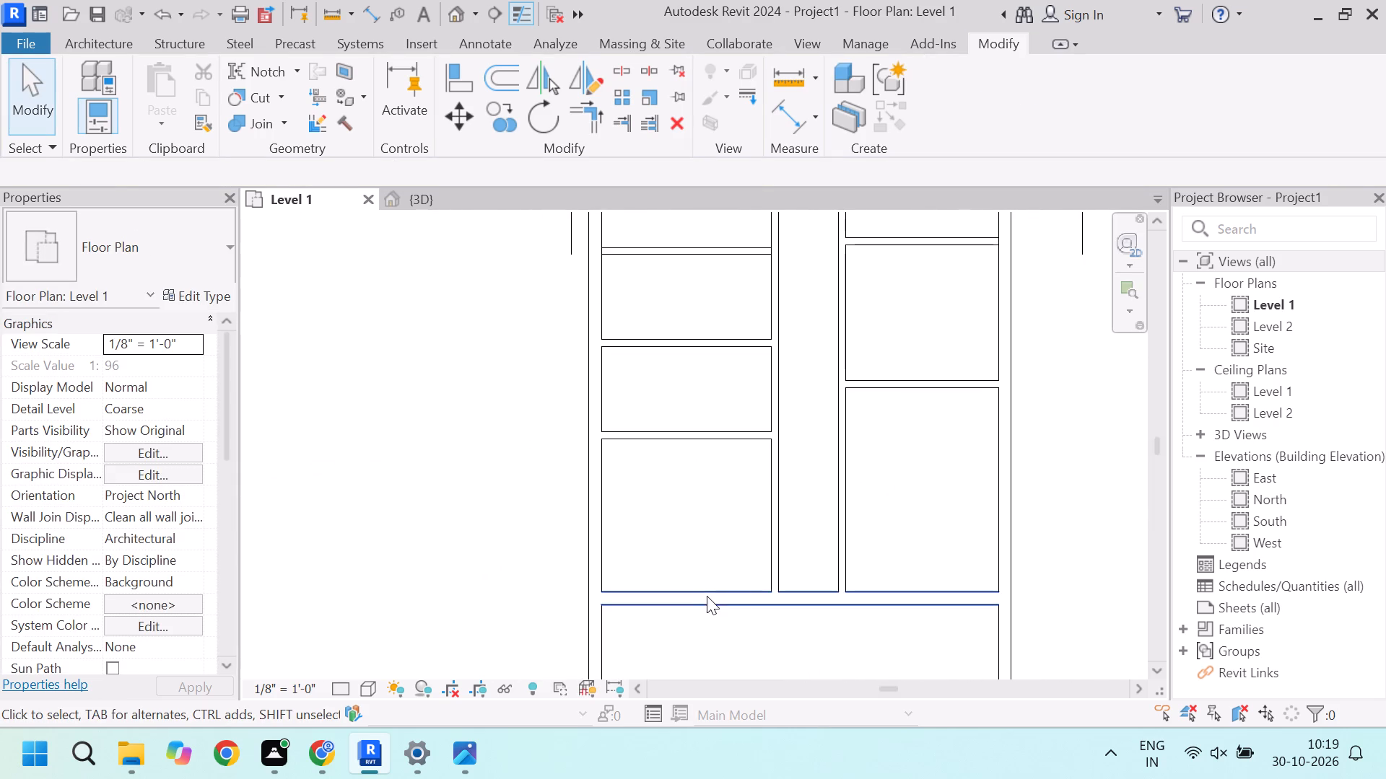
click(770, 545)
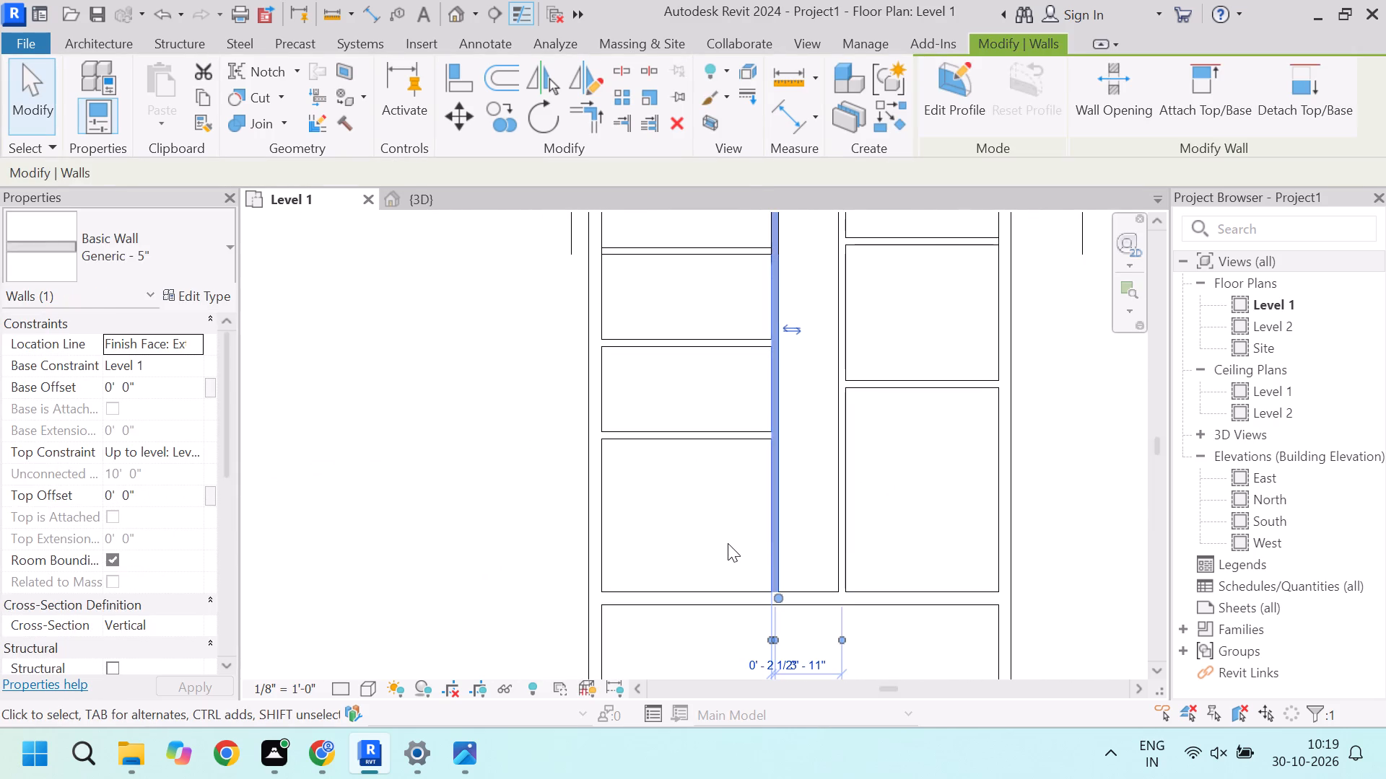
click(725, 539)
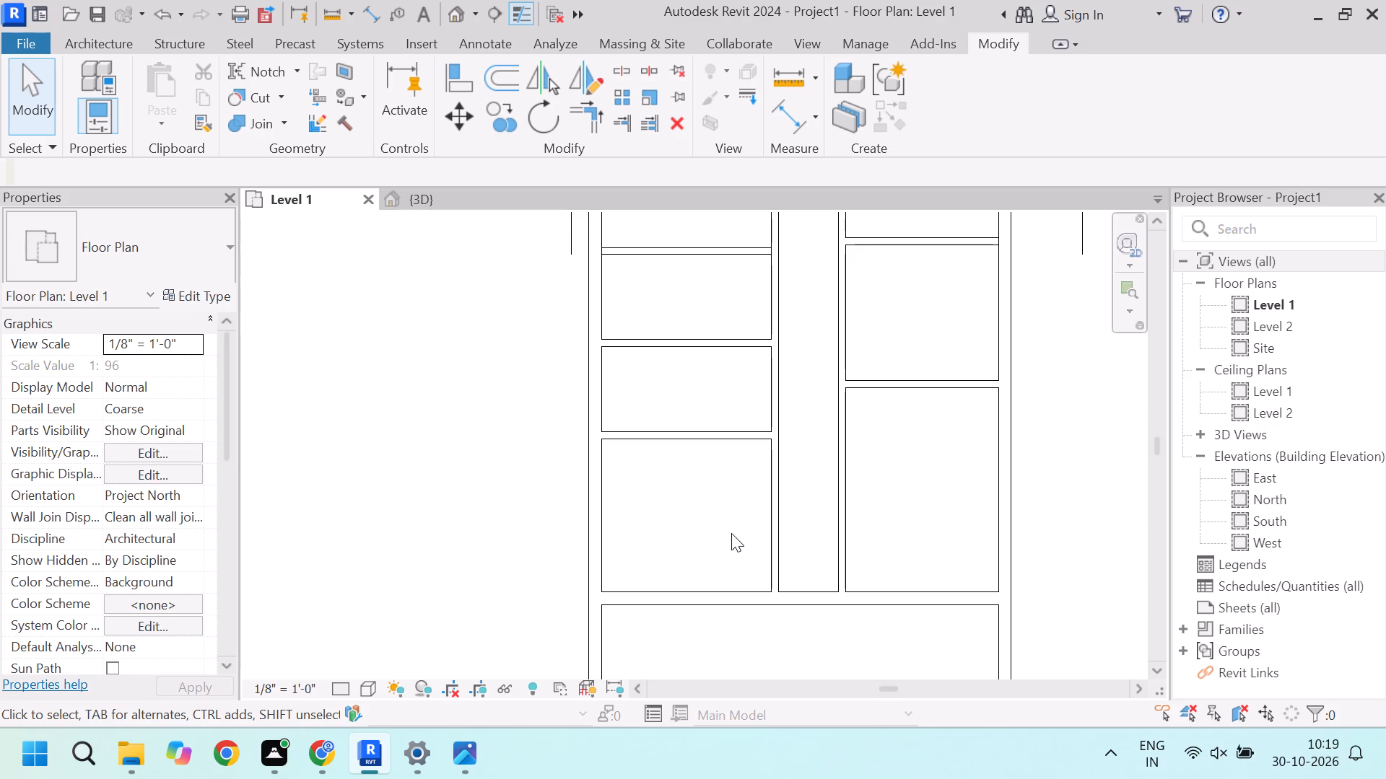
scroll(713, 468, down, 2)
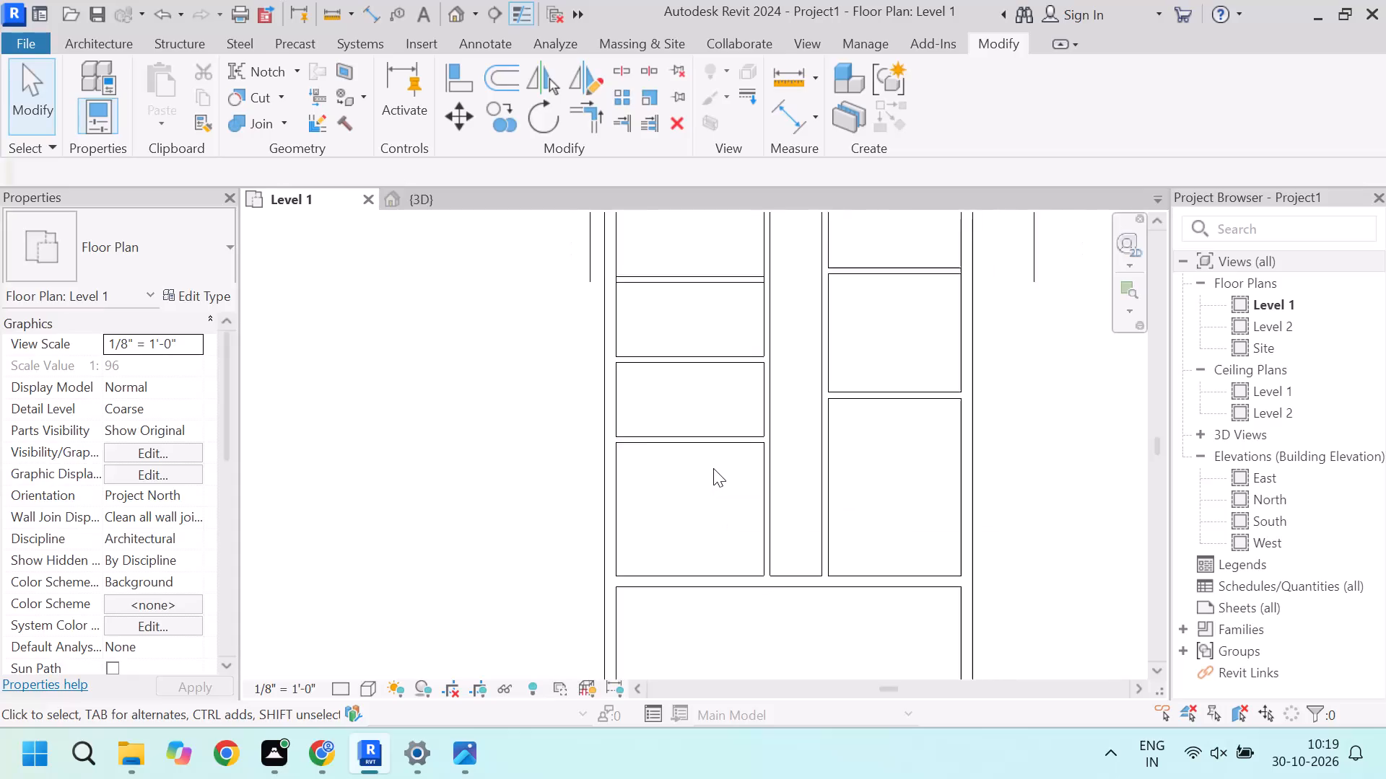
scroll(713, 468, down, 4)
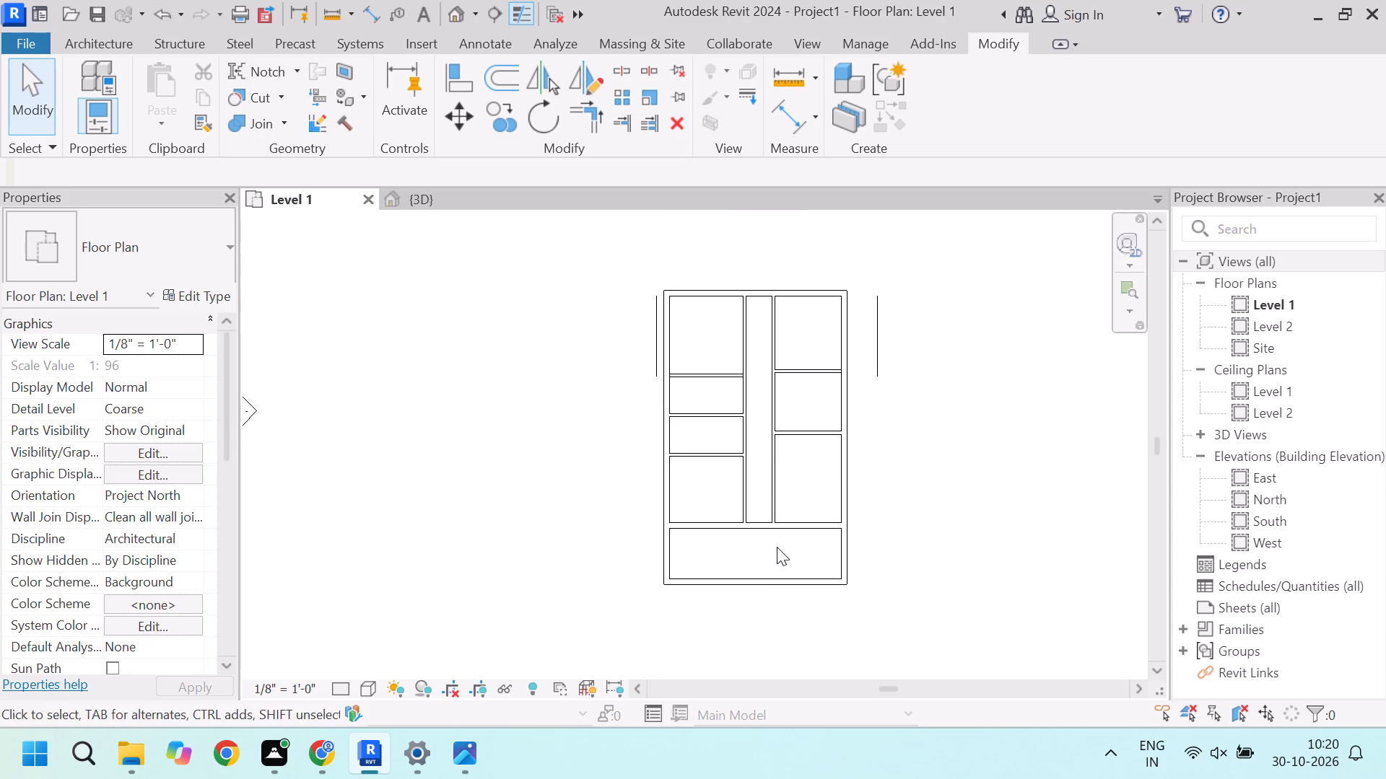
scroll(797, 480, up, 3)
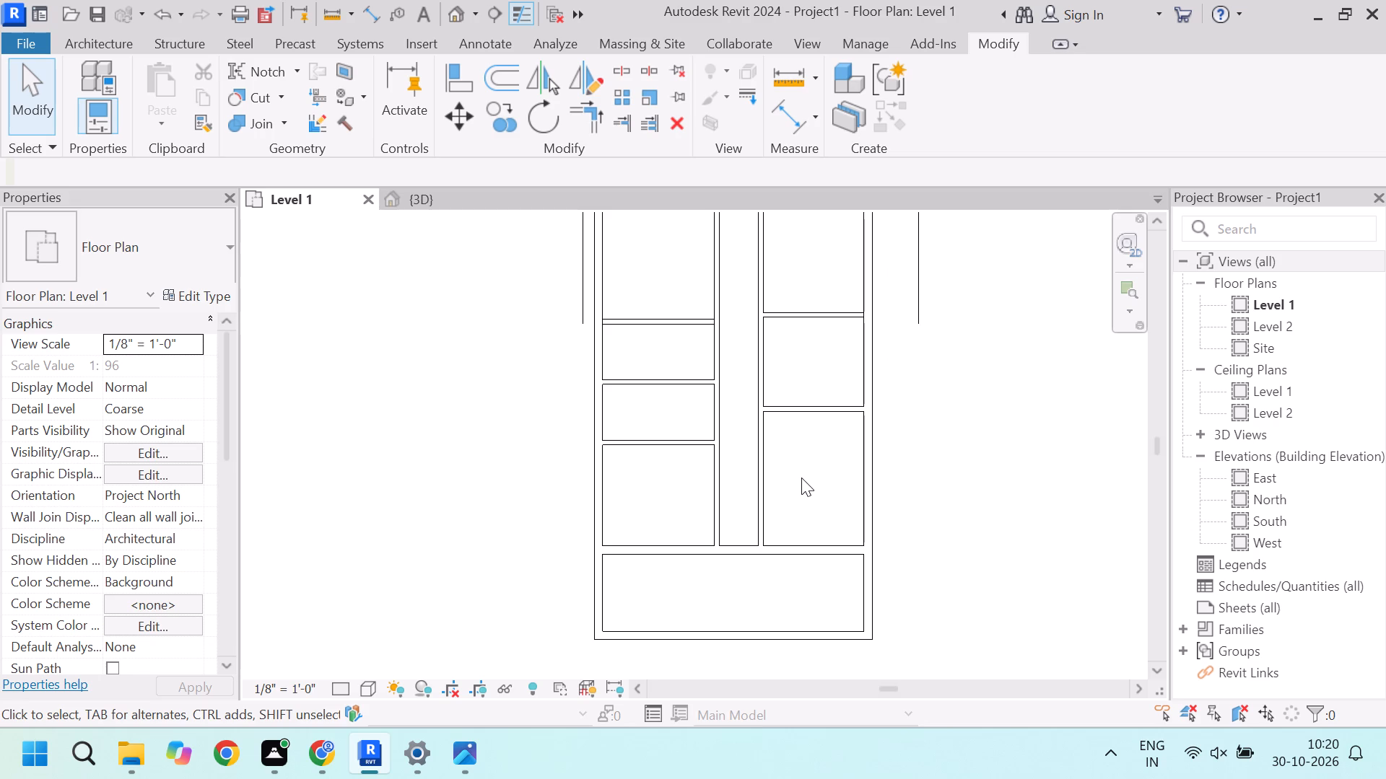
scroll(733, 515, down, 4)
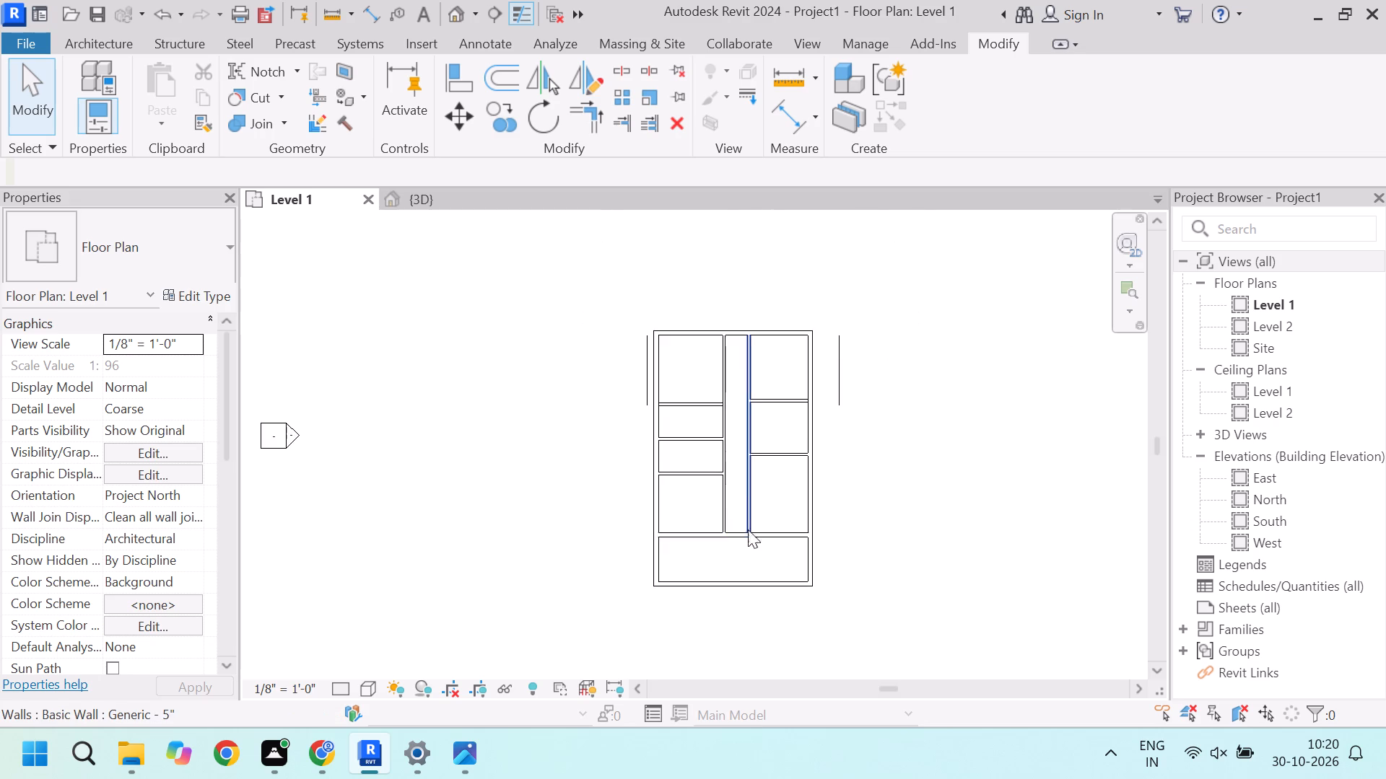
scroll(748, 538, up, 11)
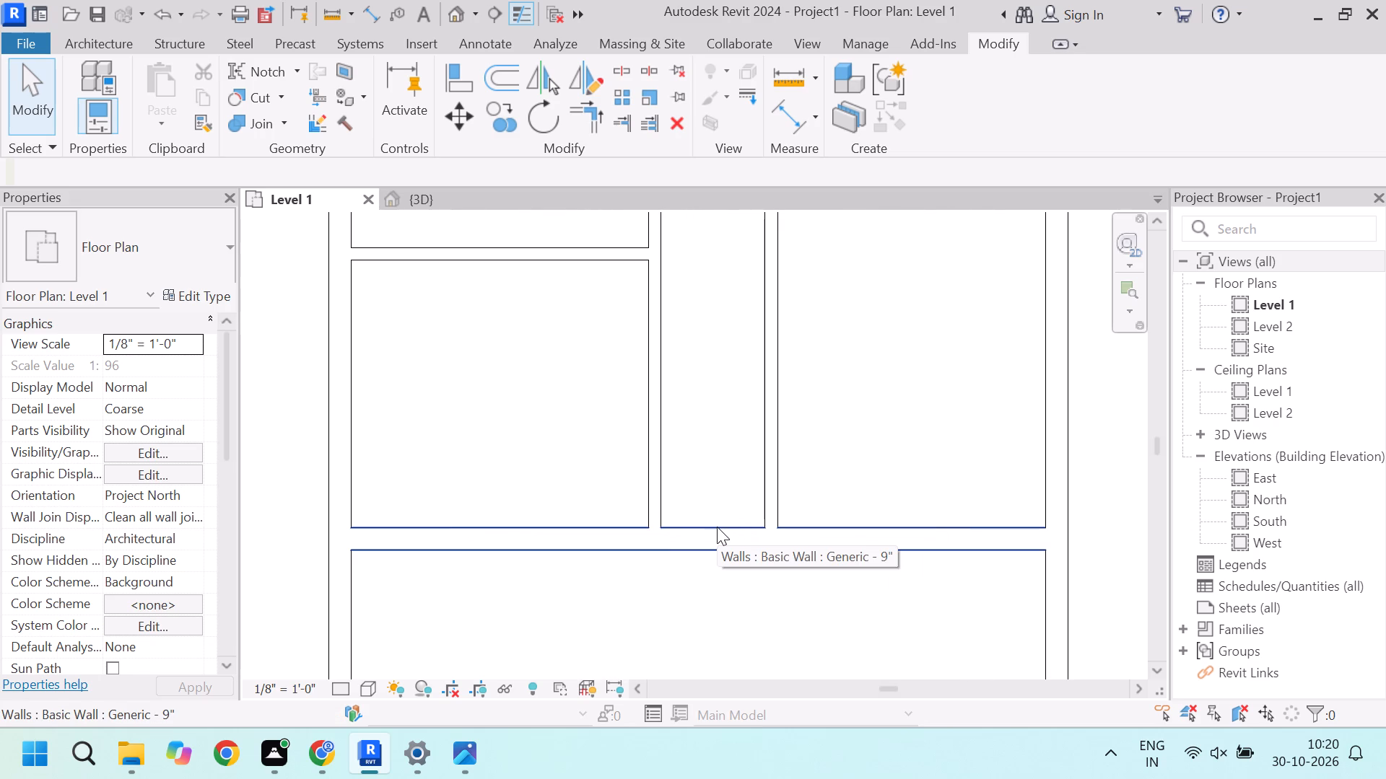
Examine the 9" cross wall and the south room together with the rooms and corridor adjoining it.
scroll(632, 494, down, 4)
scroll(681, 528, down, 2)
scroll(675, 524, up, 7)
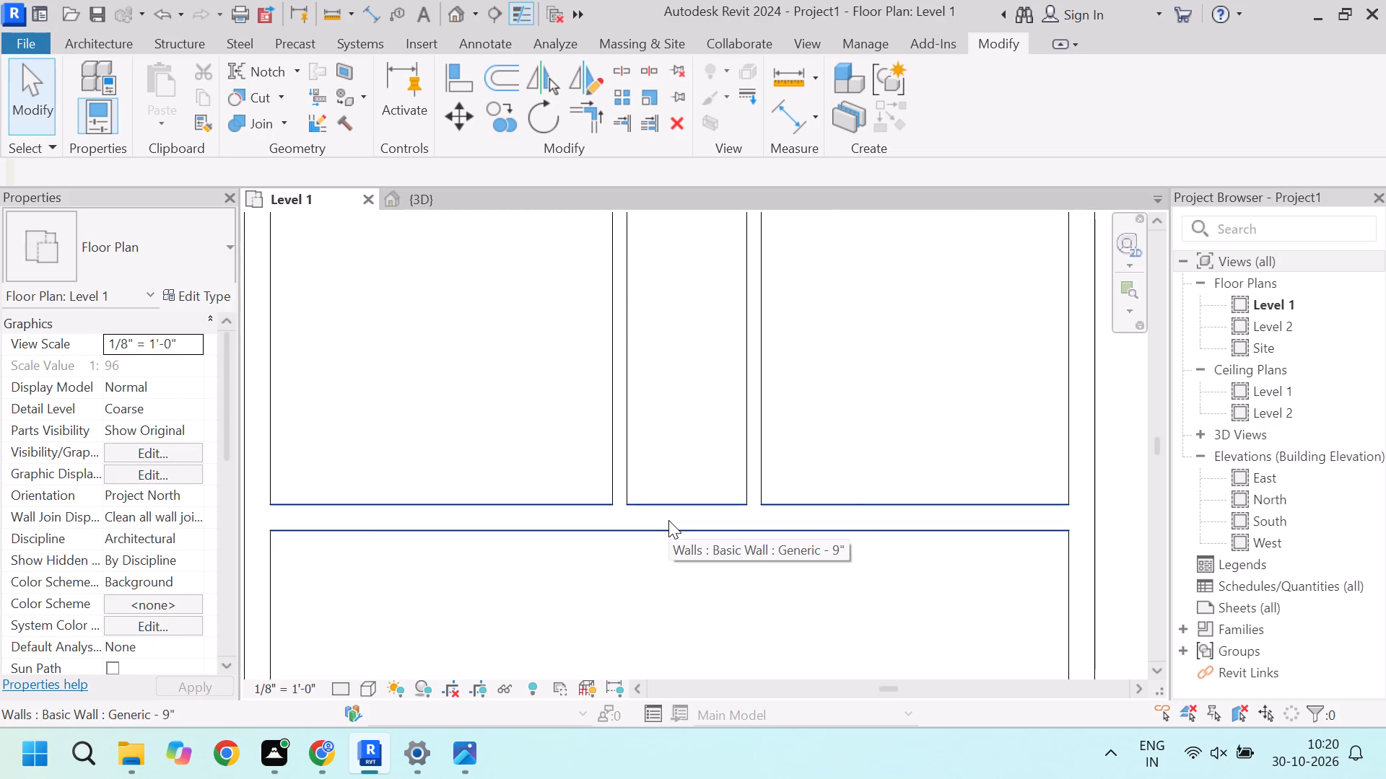
scroll(718, 445, down, 3)
scroll(790, 482, down, 2)
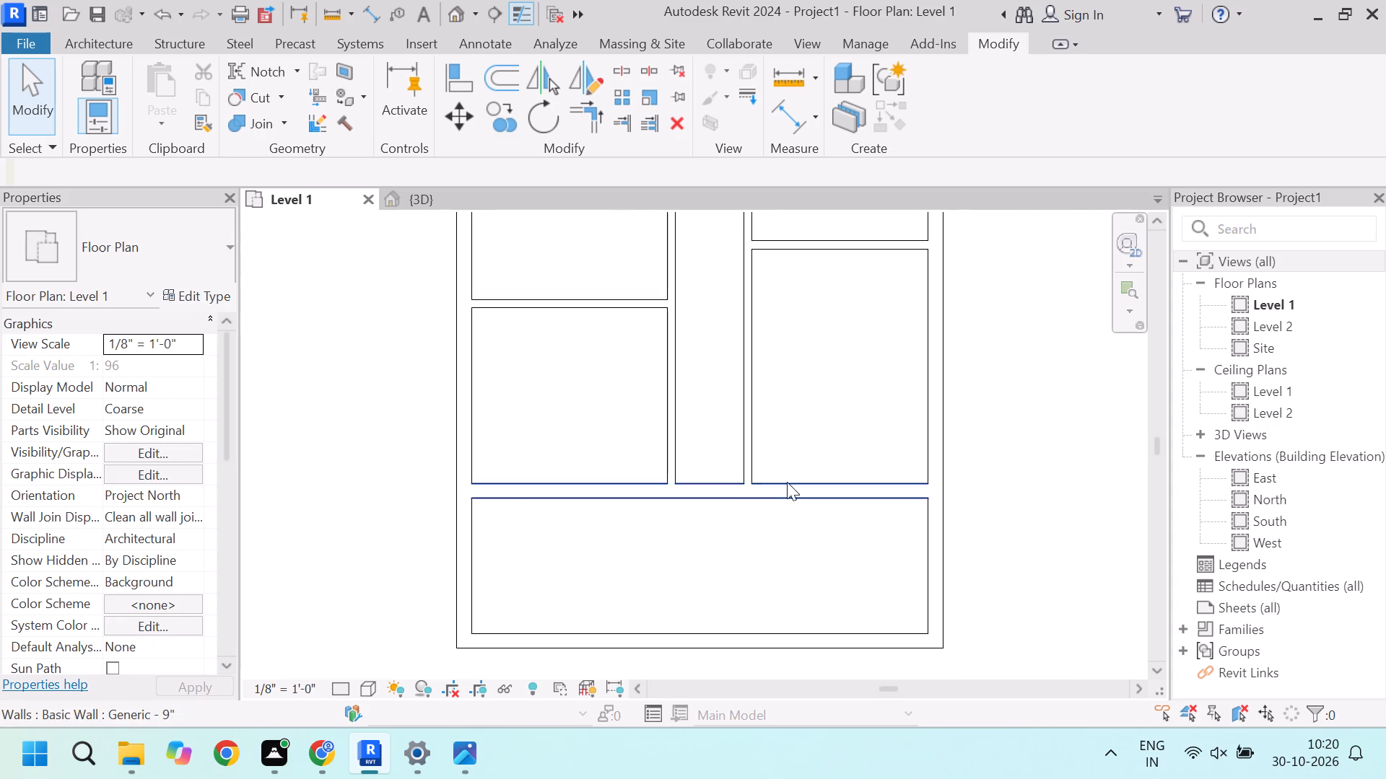
scroll(730, 506, up, 2)
scroll(730, 506, down, 2)
scroll(665, 537, up, 2)
scroll(725, 526, down, 2)
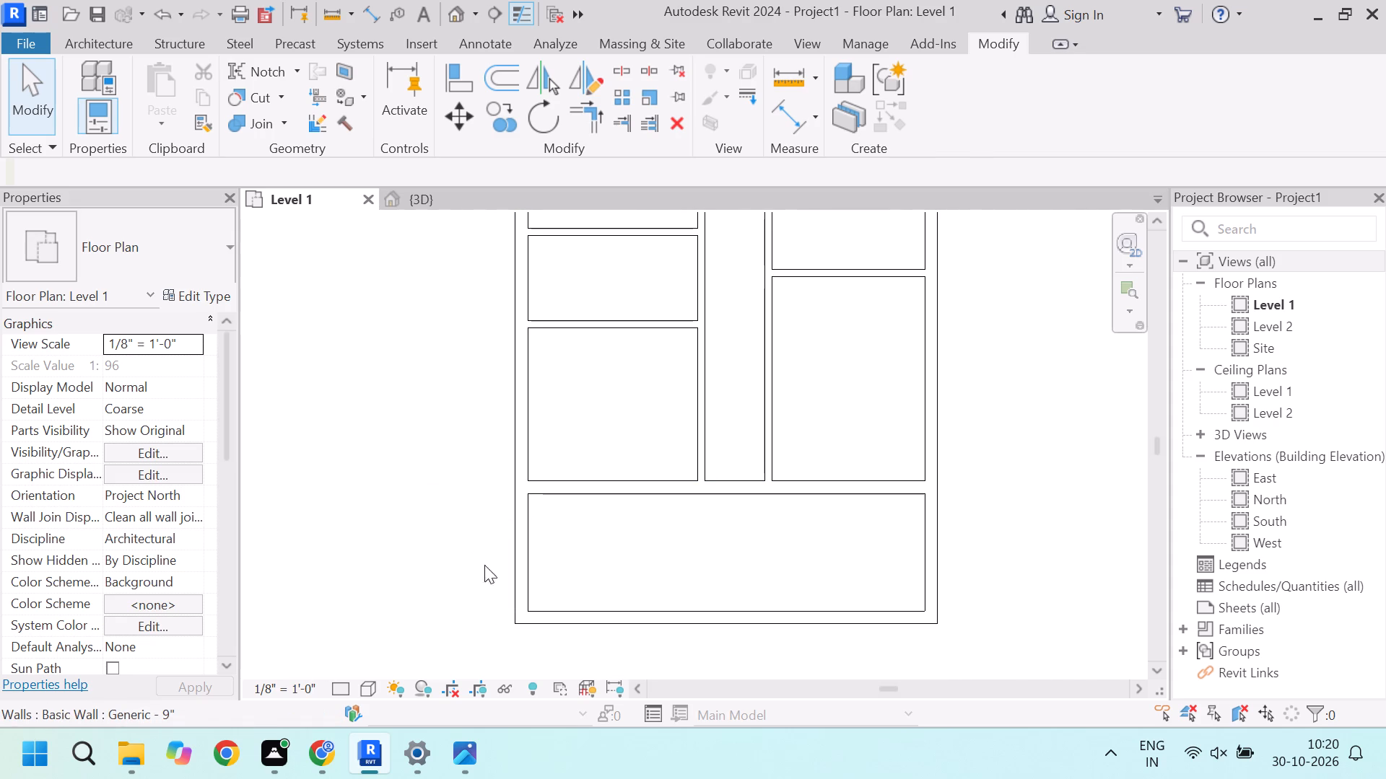
scroll(627, 607, up, 1)
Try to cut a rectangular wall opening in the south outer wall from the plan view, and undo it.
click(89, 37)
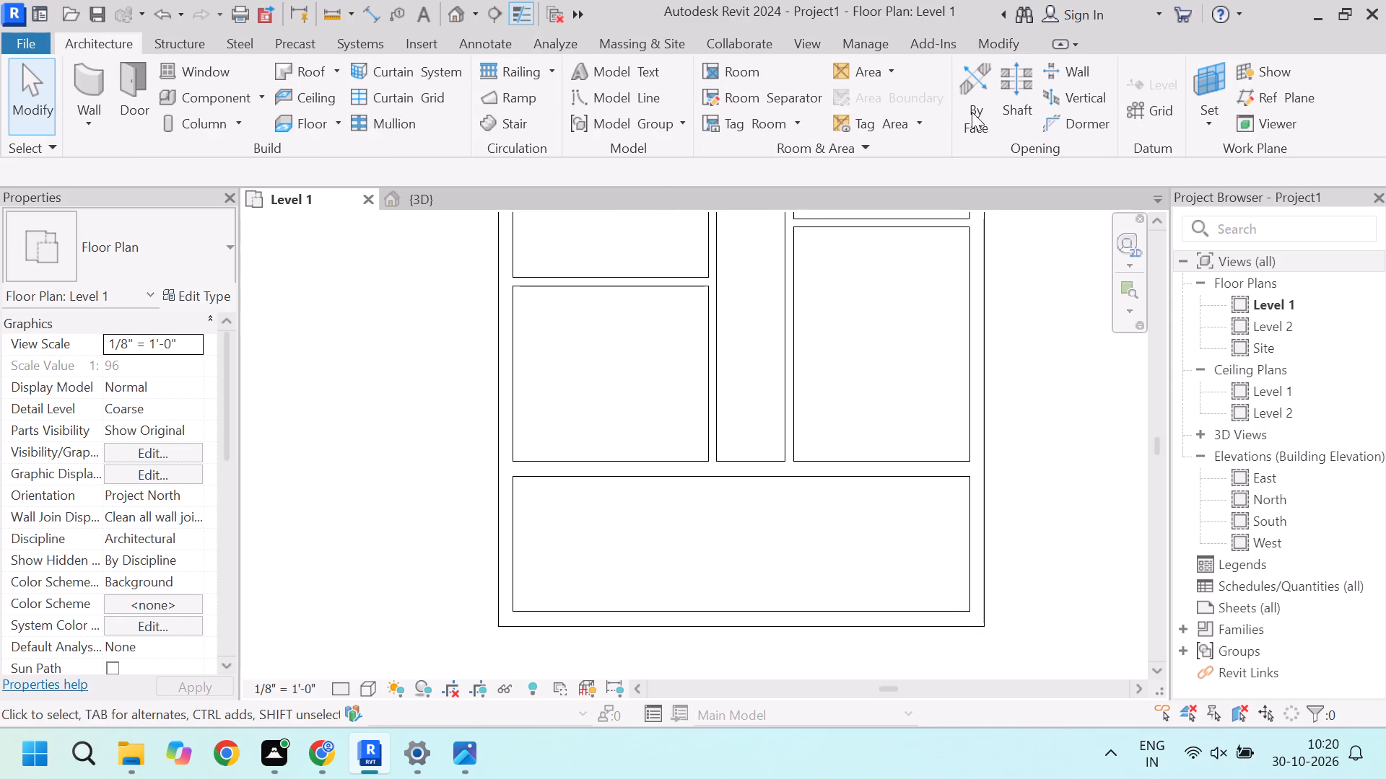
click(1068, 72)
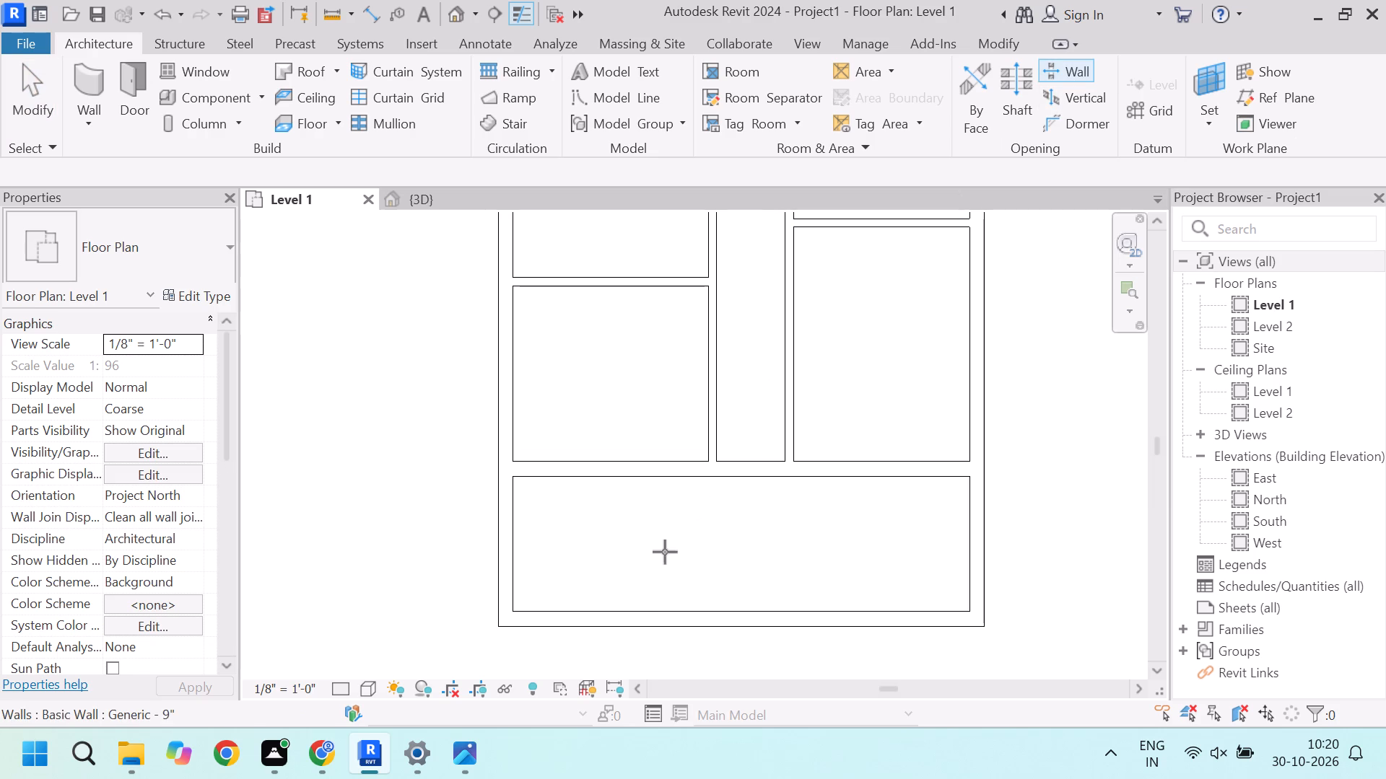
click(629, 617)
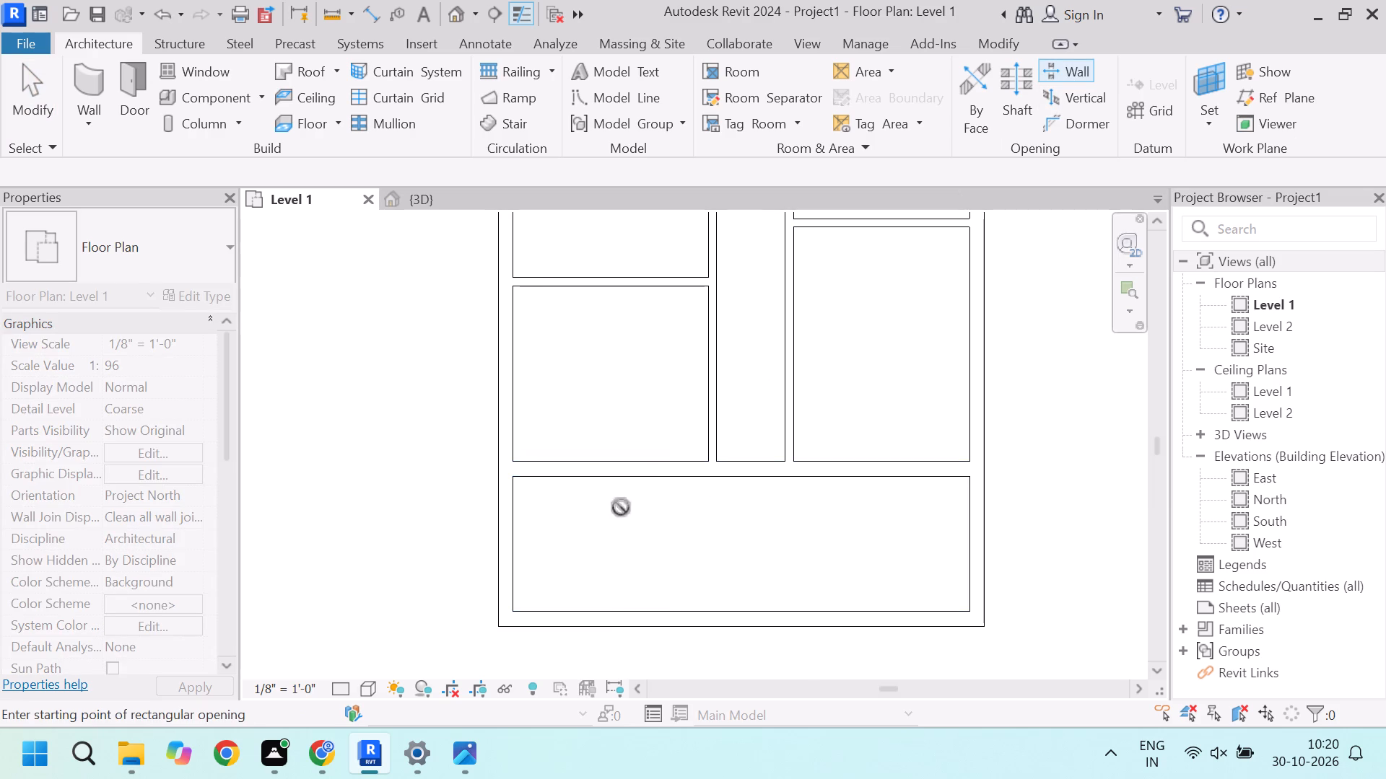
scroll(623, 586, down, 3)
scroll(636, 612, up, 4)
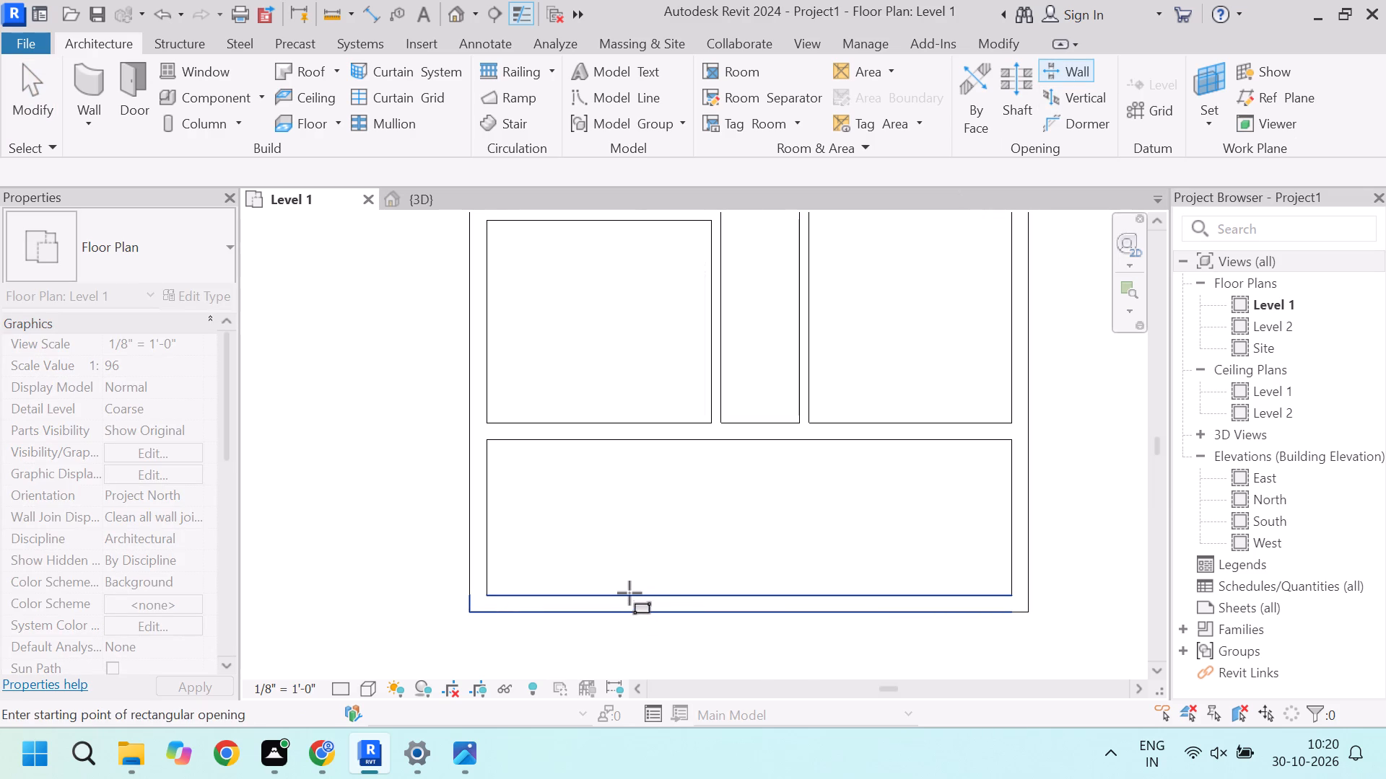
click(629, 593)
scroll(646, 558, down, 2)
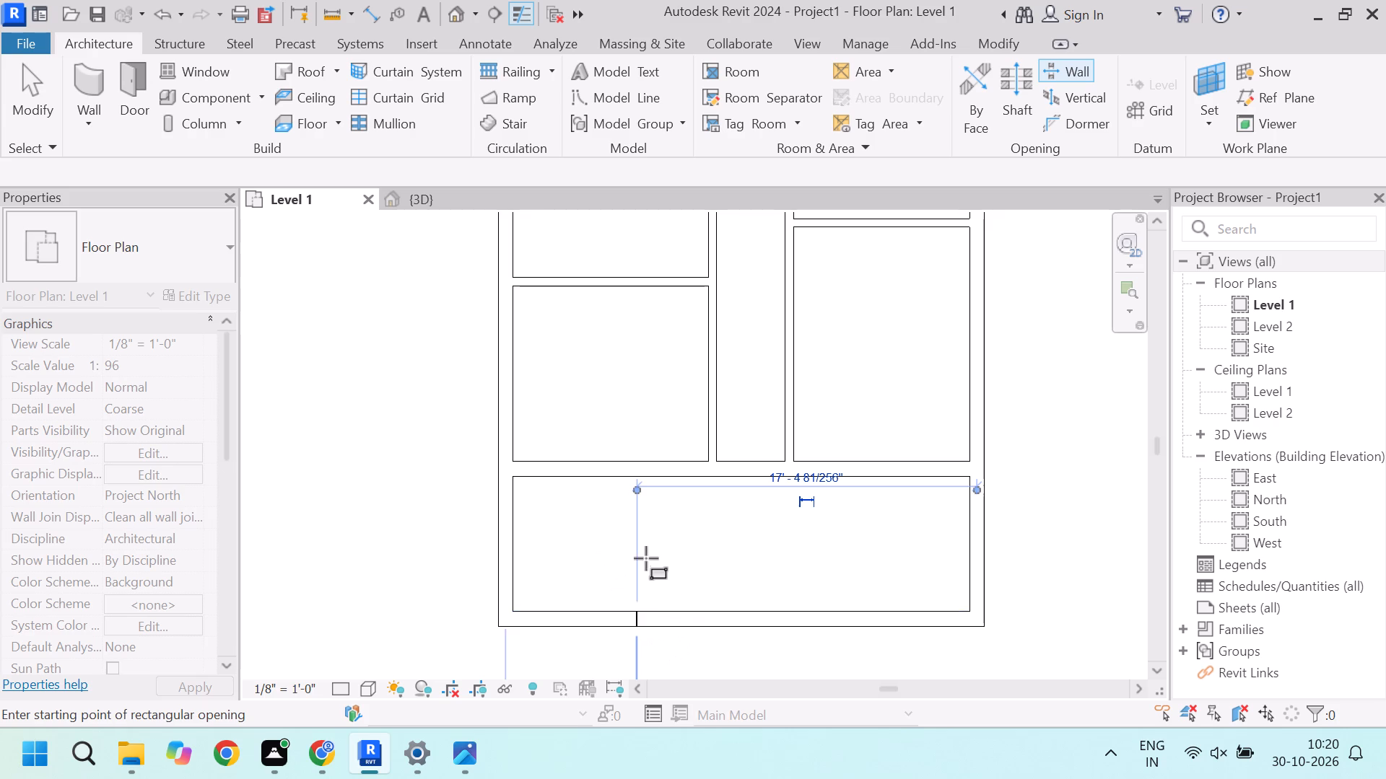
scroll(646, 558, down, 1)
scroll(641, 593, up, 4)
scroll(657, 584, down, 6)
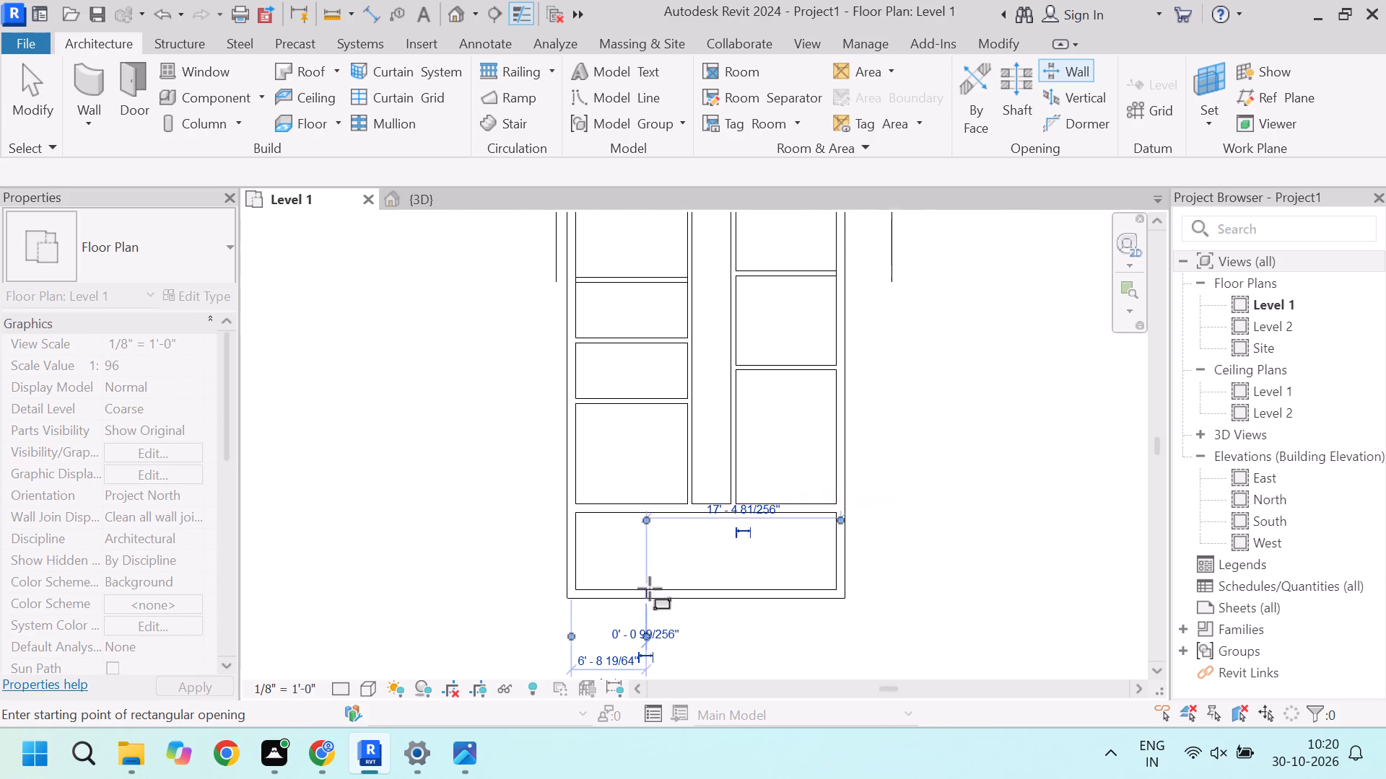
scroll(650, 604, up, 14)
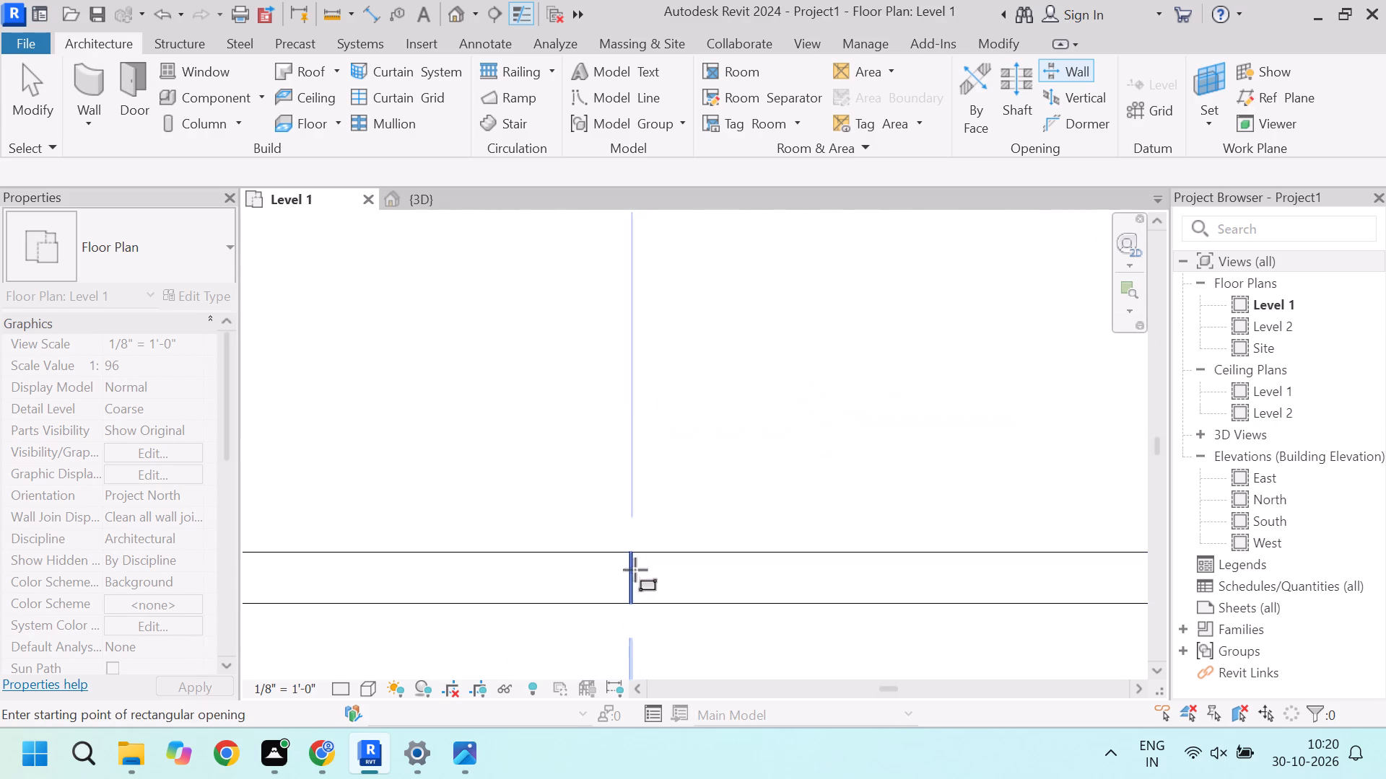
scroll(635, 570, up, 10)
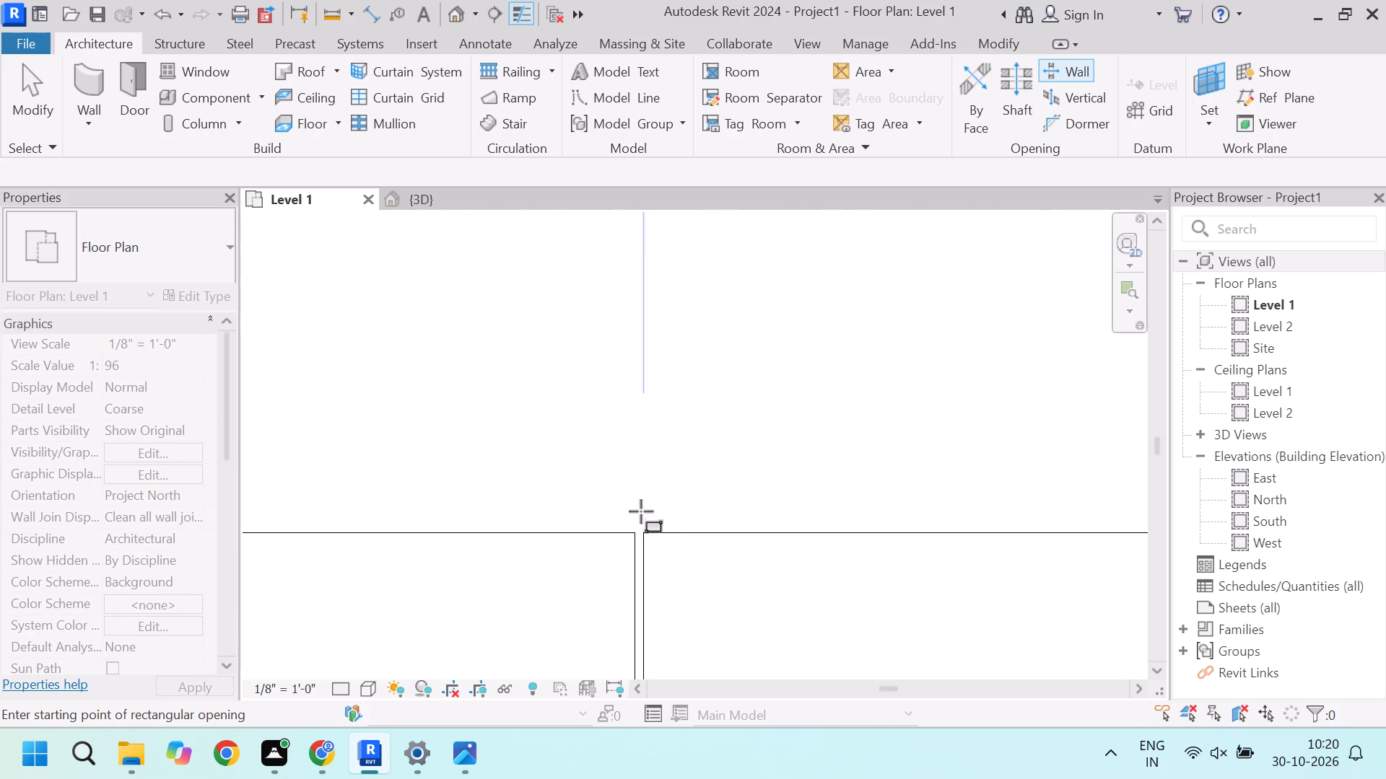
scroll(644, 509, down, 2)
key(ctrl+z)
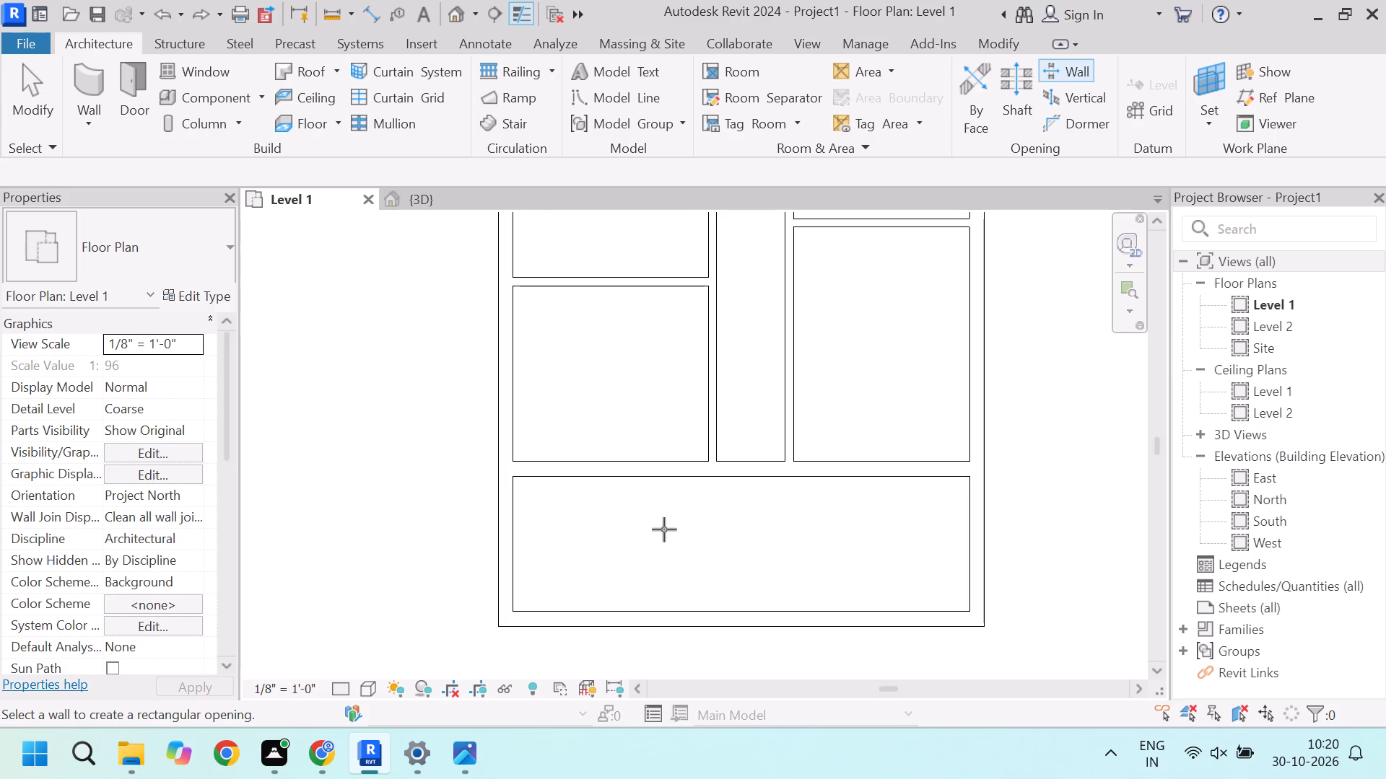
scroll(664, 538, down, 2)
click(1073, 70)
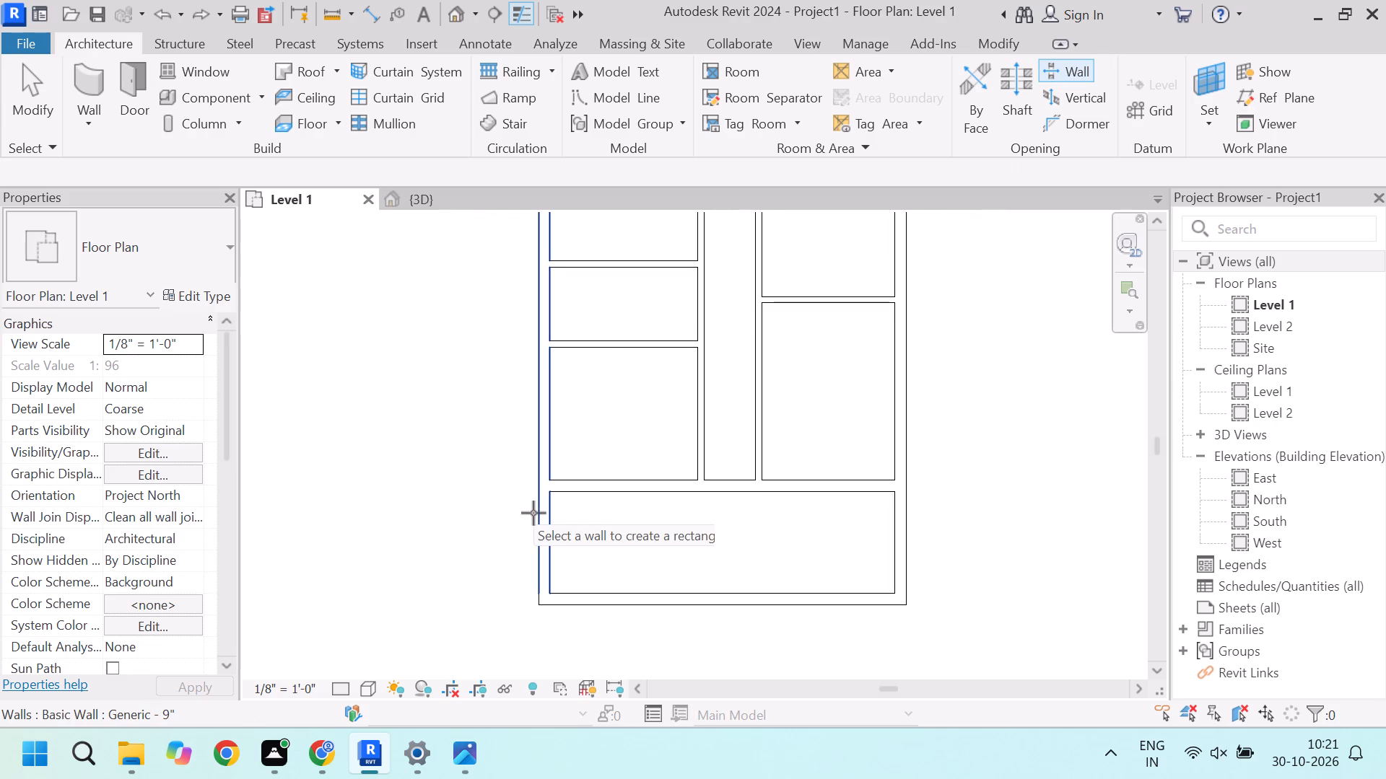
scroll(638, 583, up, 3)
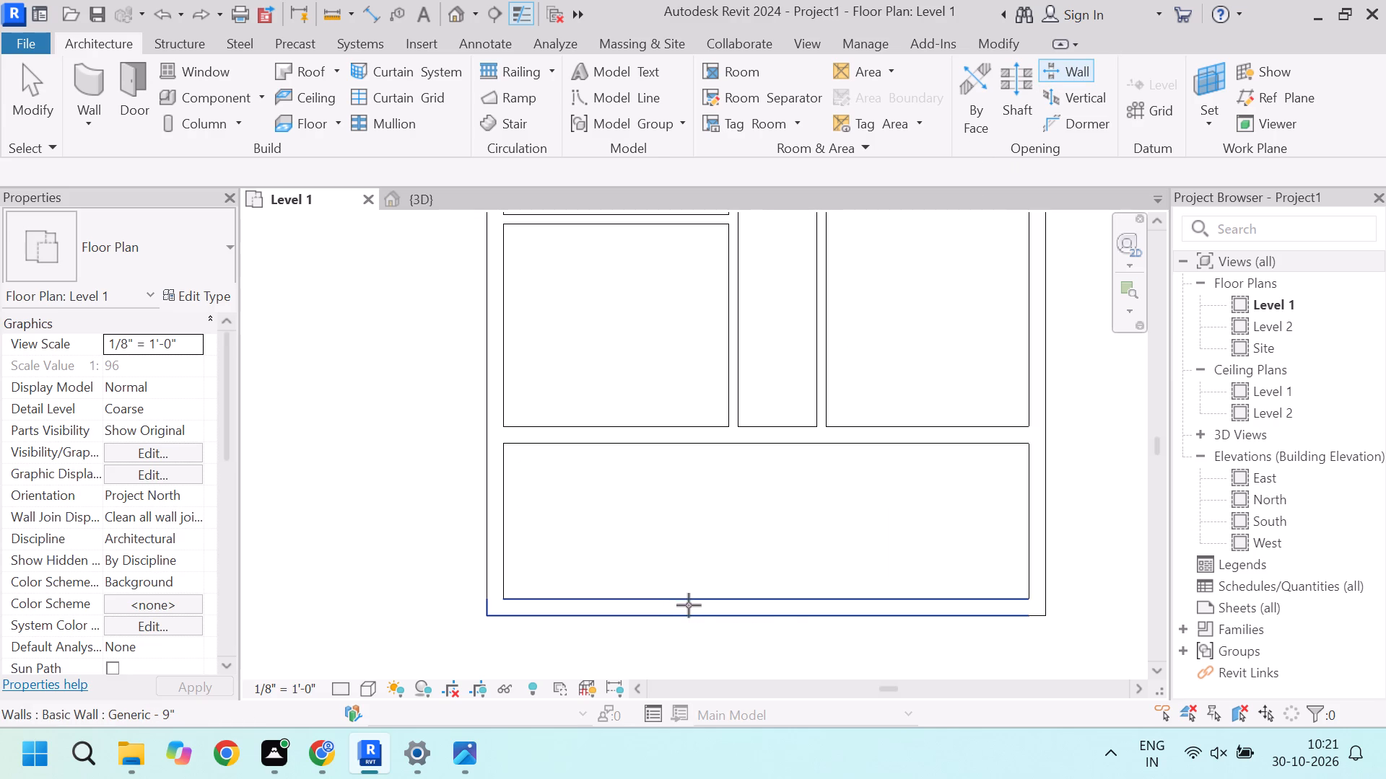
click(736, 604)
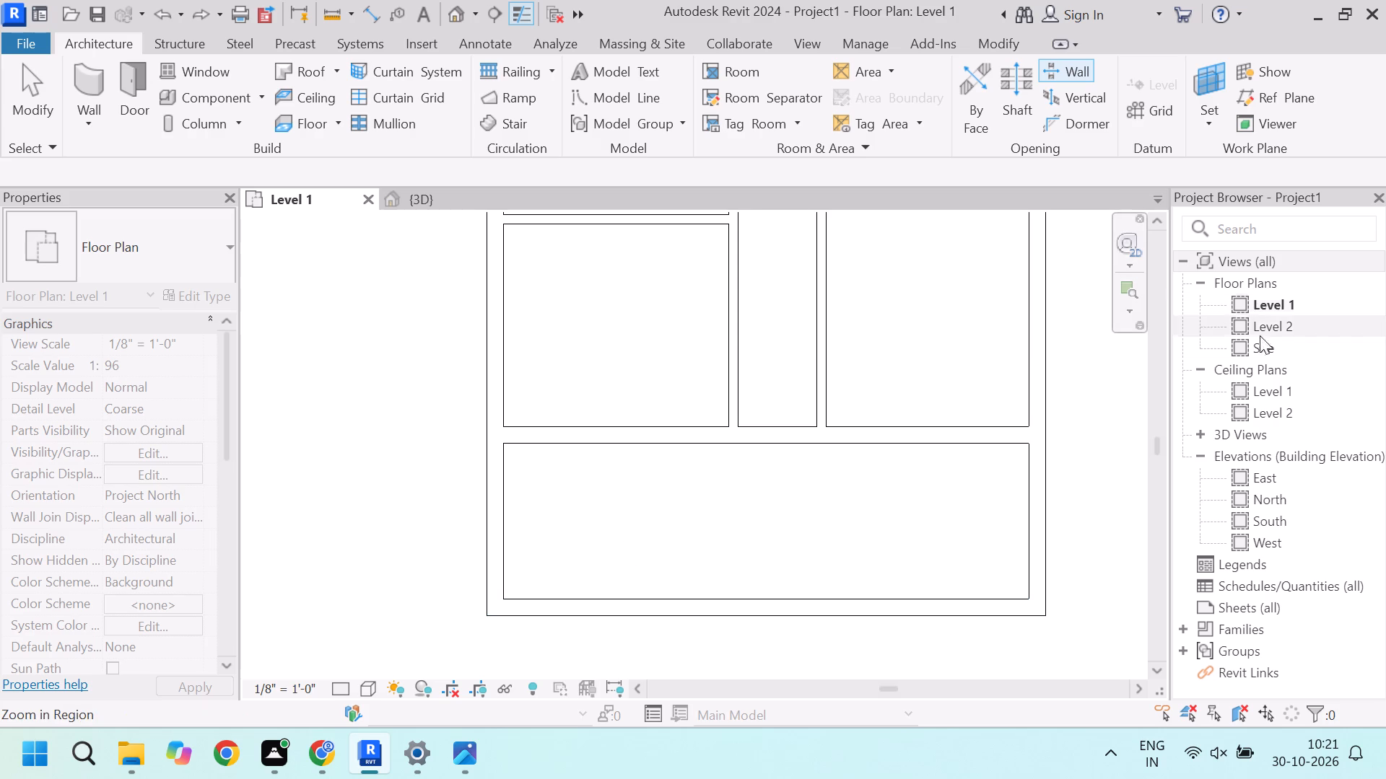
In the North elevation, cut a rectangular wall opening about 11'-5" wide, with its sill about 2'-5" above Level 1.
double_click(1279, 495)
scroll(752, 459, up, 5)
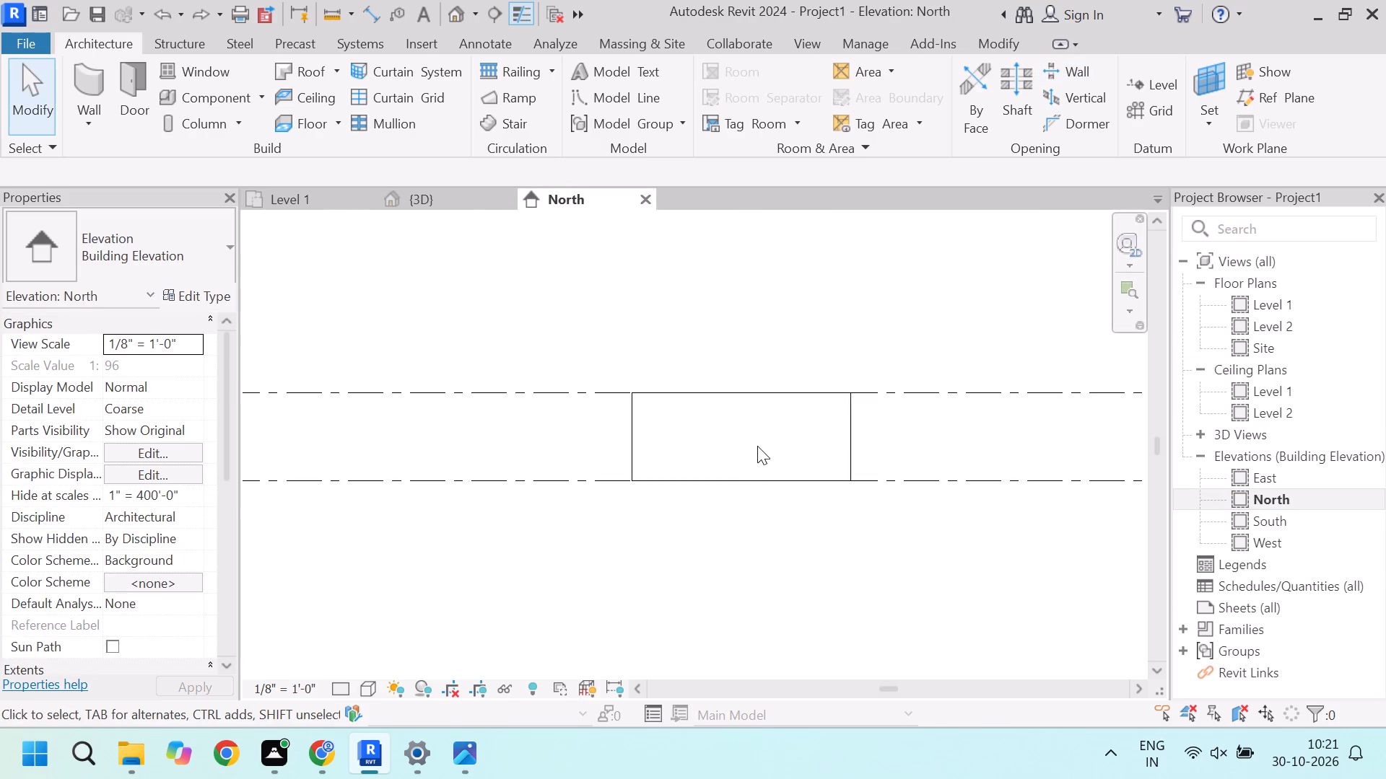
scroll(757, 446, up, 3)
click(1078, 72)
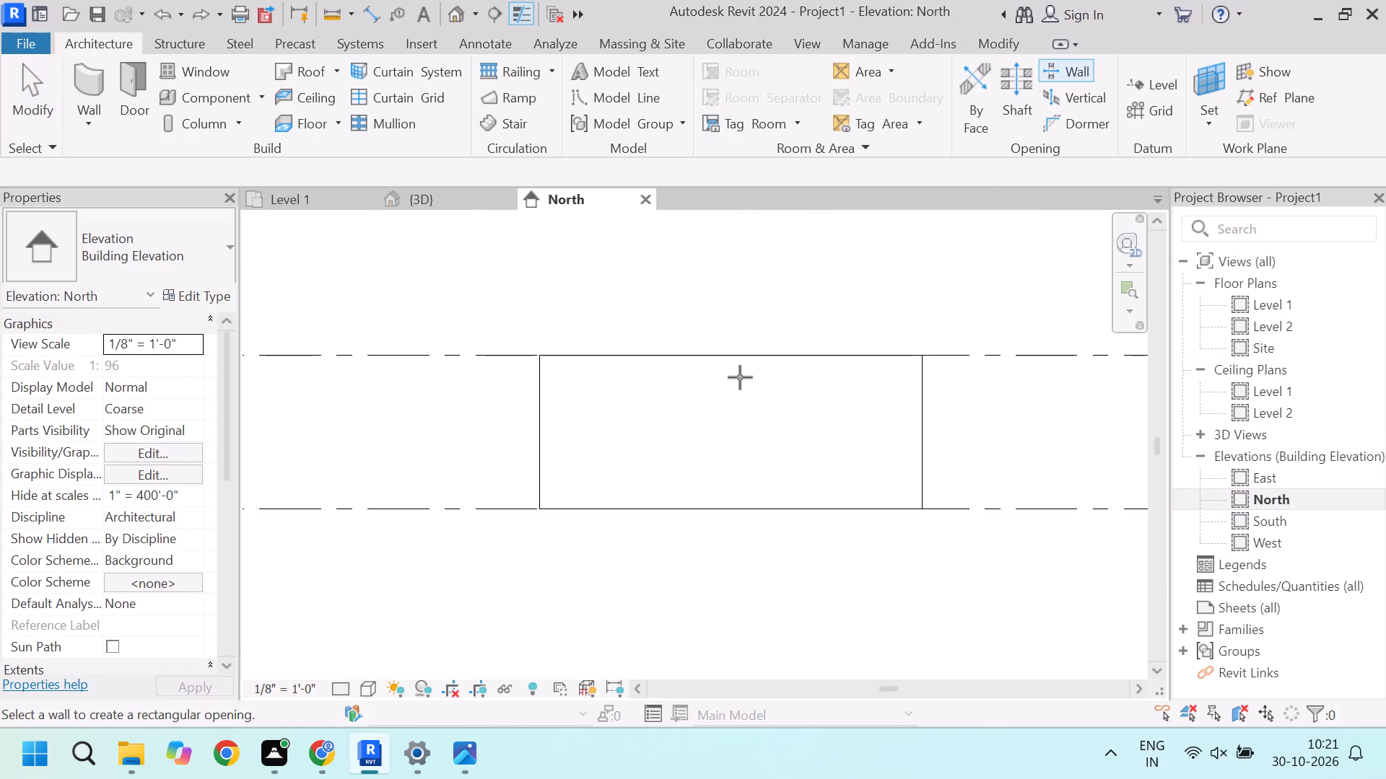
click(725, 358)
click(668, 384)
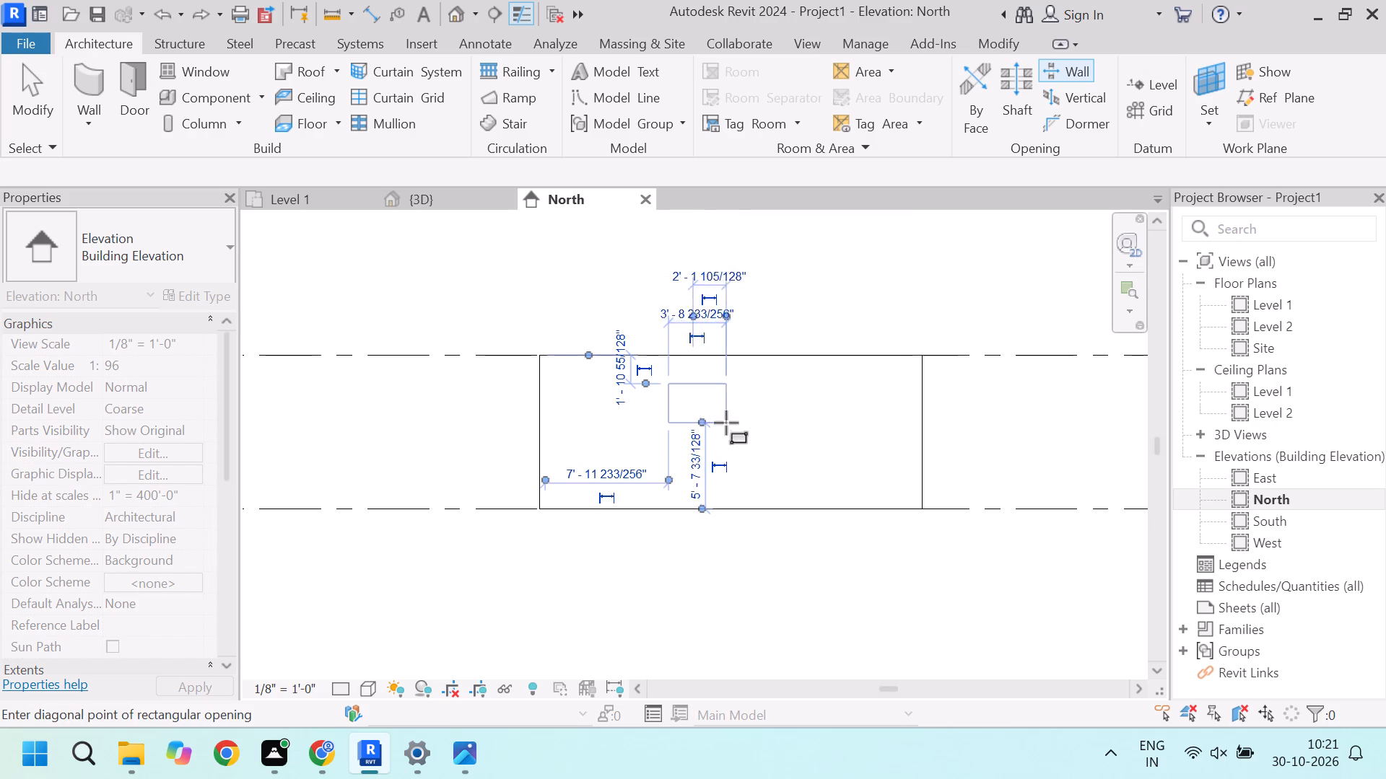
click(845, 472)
Examine the size and offsets of the opening in the north wall and the partitions seen through it.
scroll(798, 411, up, 6)
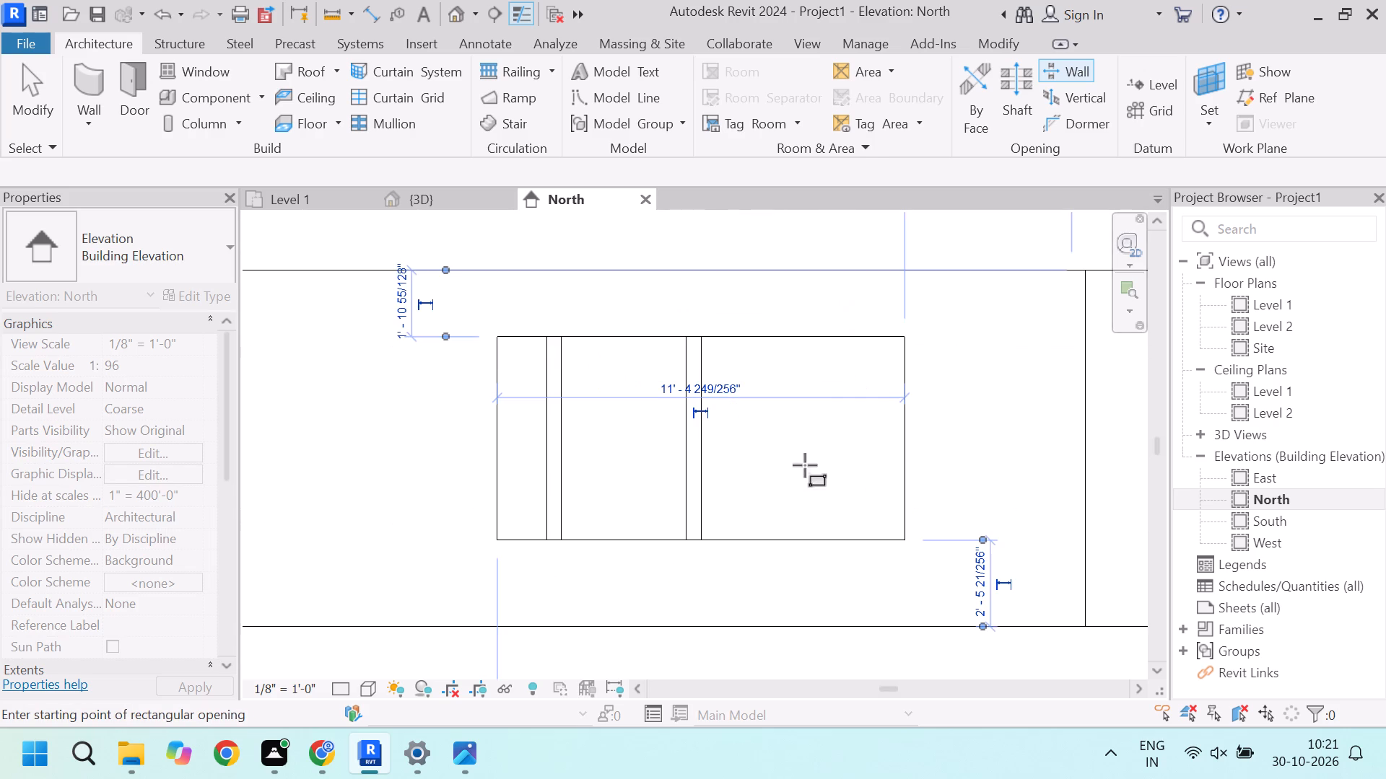
scroll(723, 482, down, 4)
scroll(793, 356, down, 4)
scroll(809, 411, up, 7)
scroll(894, 512, down, 4)
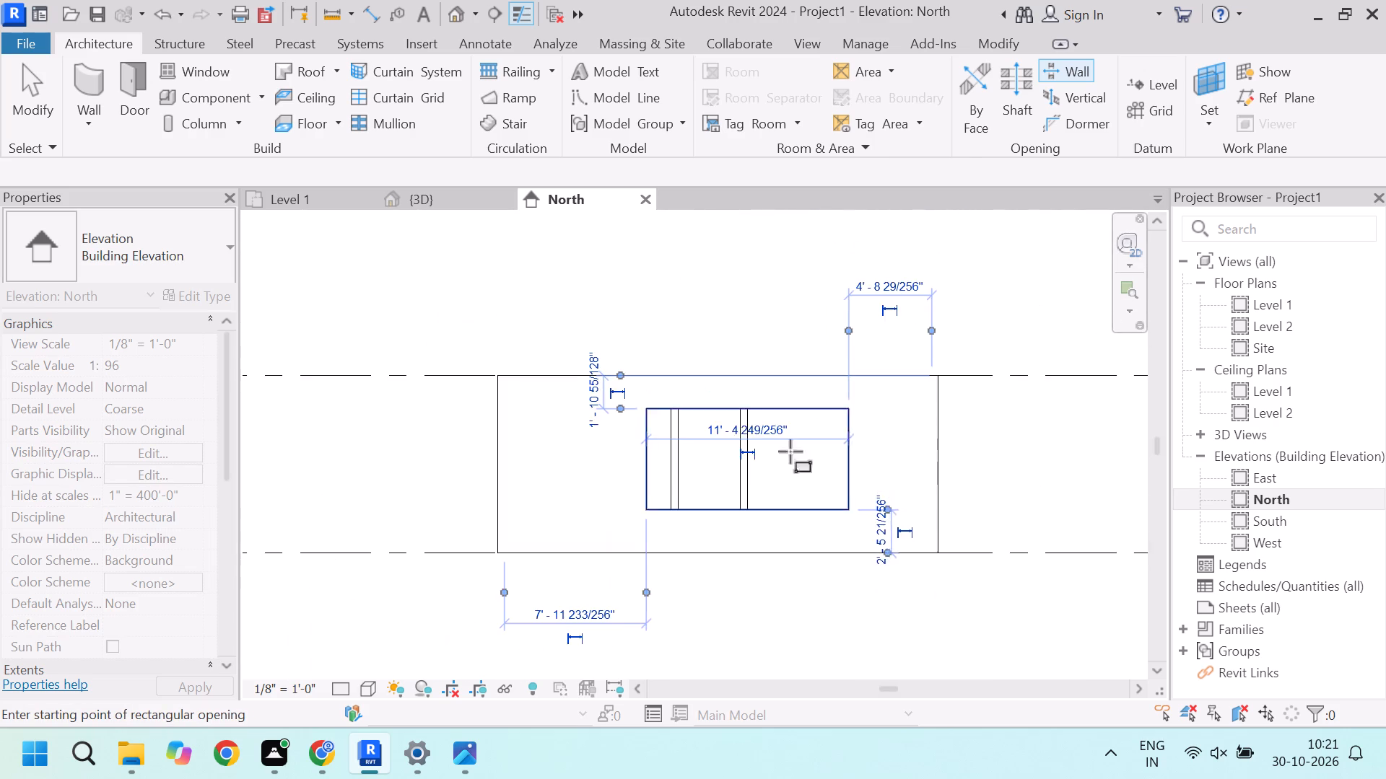
scroll(731, 418, up, 3)
scroll(803, 442, up, 2)
scroll(827, 460, down, 7)
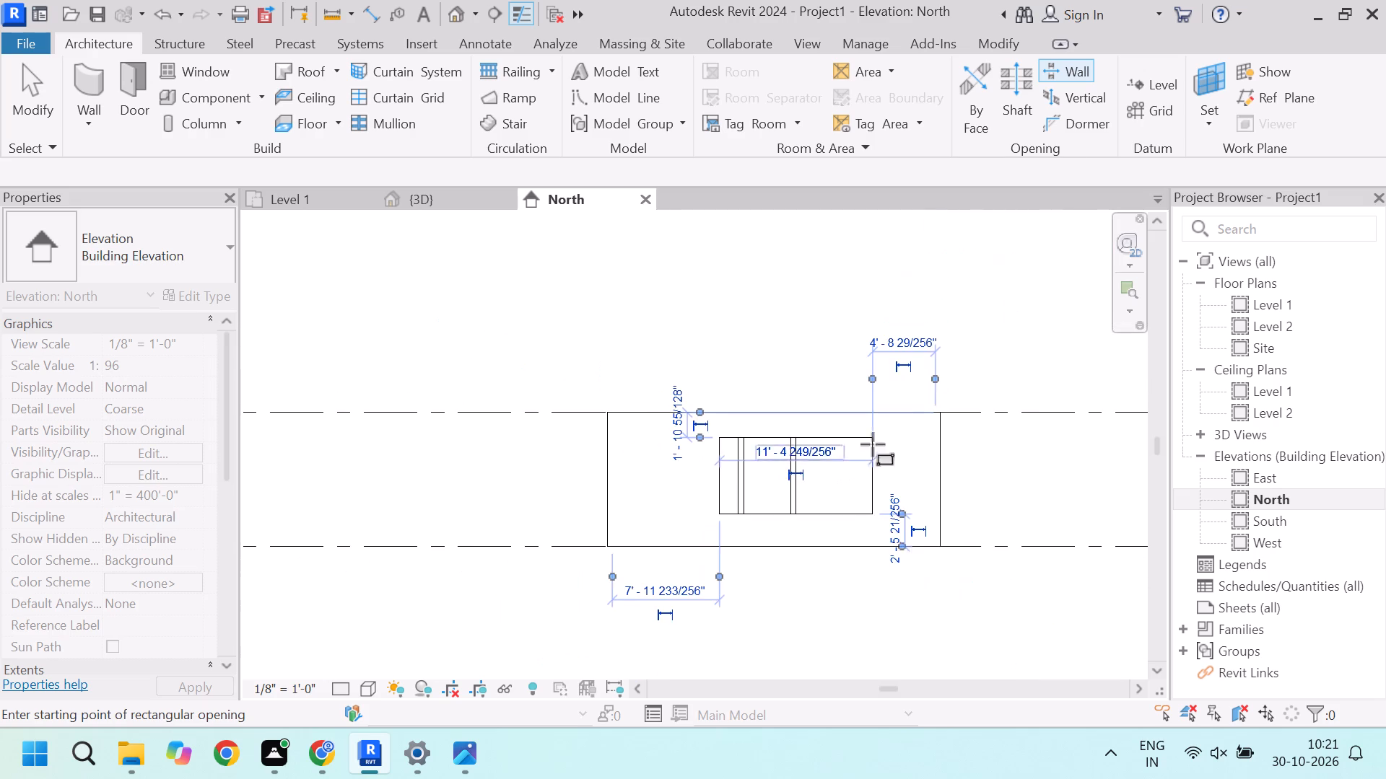
scroll(907, 419, up, 3)
scroll(733, 461, down, 3)
scroll(777, 486, up, 2)
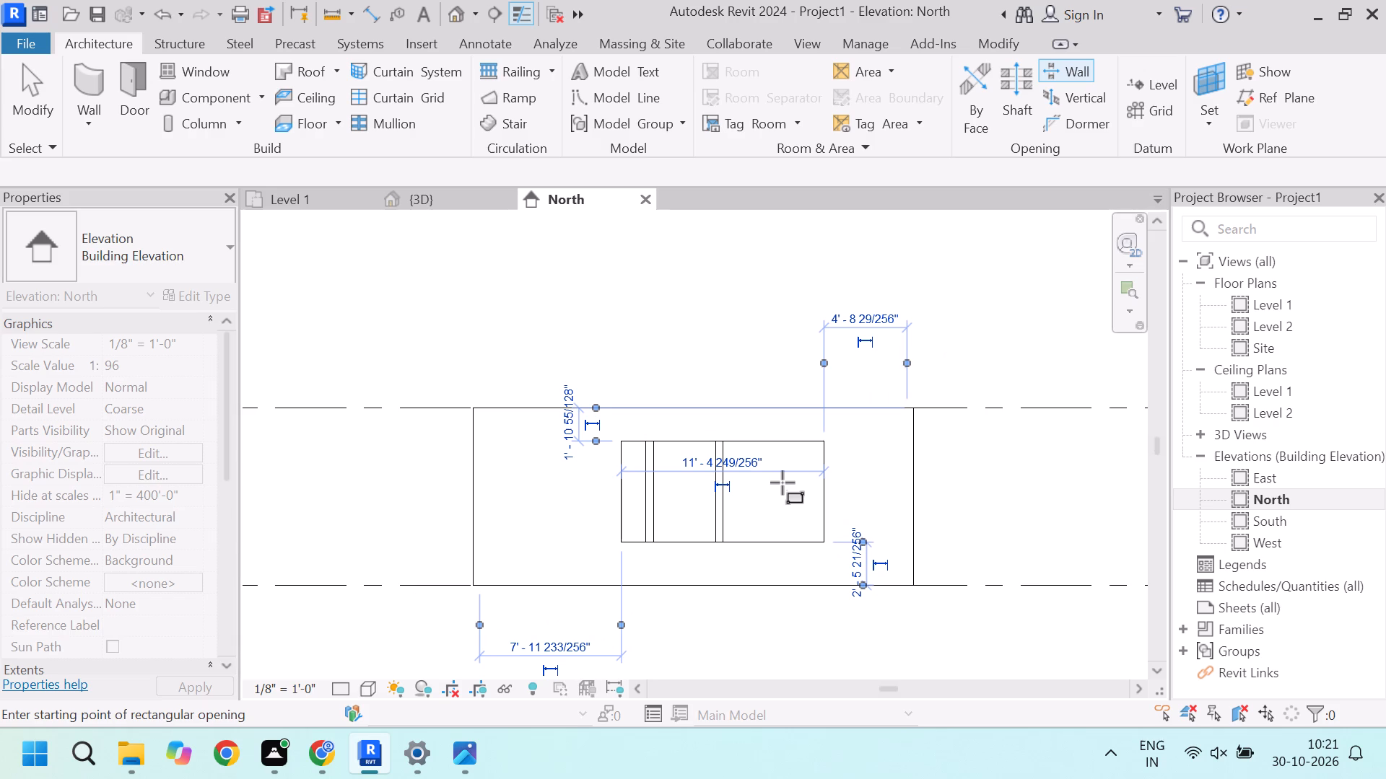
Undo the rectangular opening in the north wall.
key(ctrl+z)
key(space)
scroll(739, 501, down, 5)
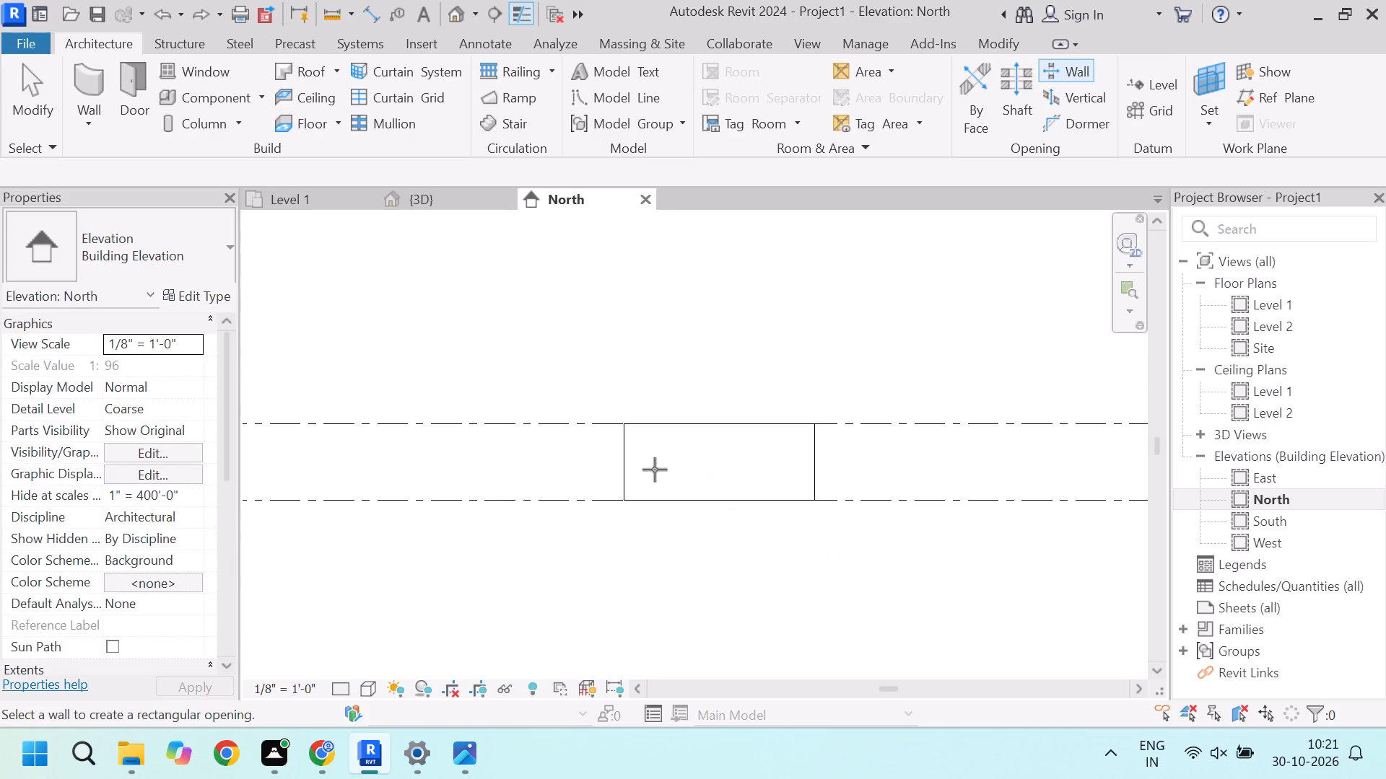
Return to the Level 1 floor plan and examine the room layout and the partitions on the east side.
click(316, 196)
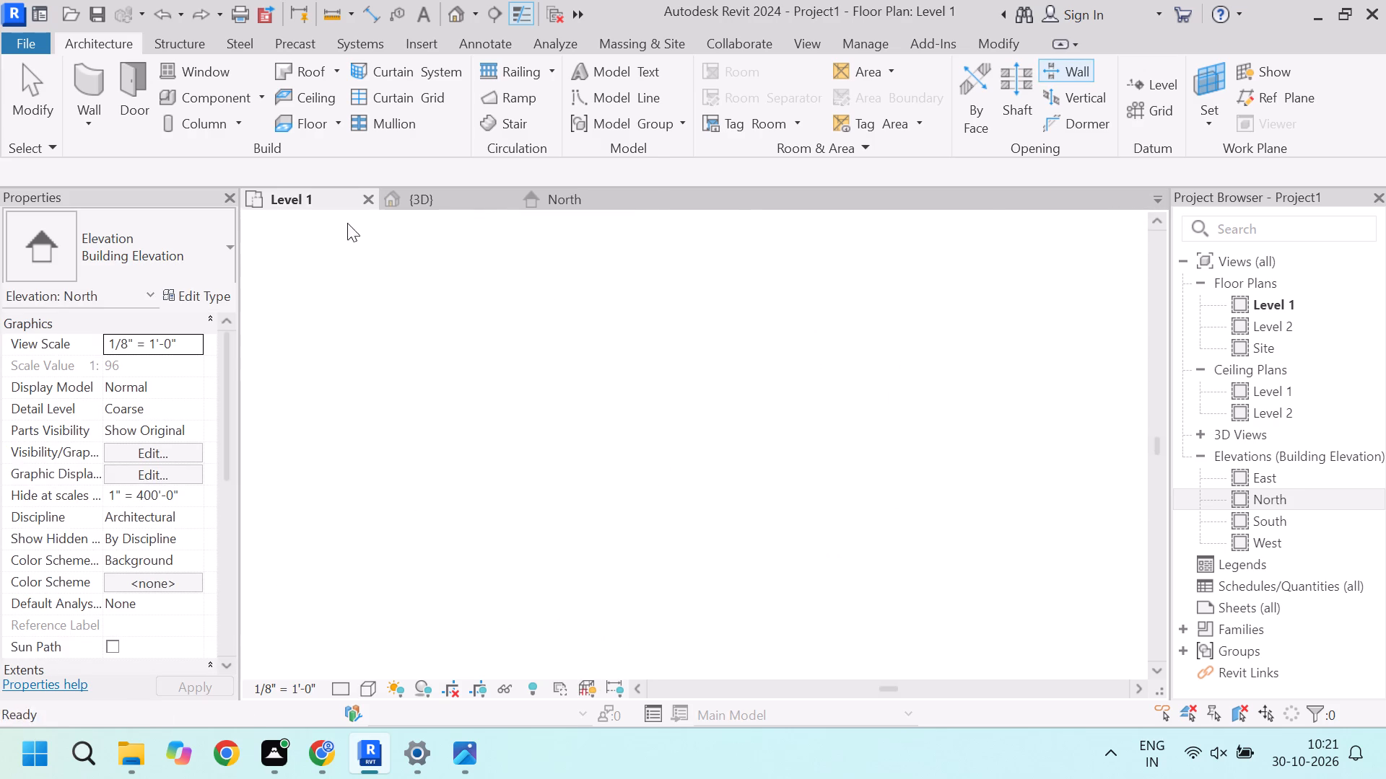
scroll(753, 534, down, 3)
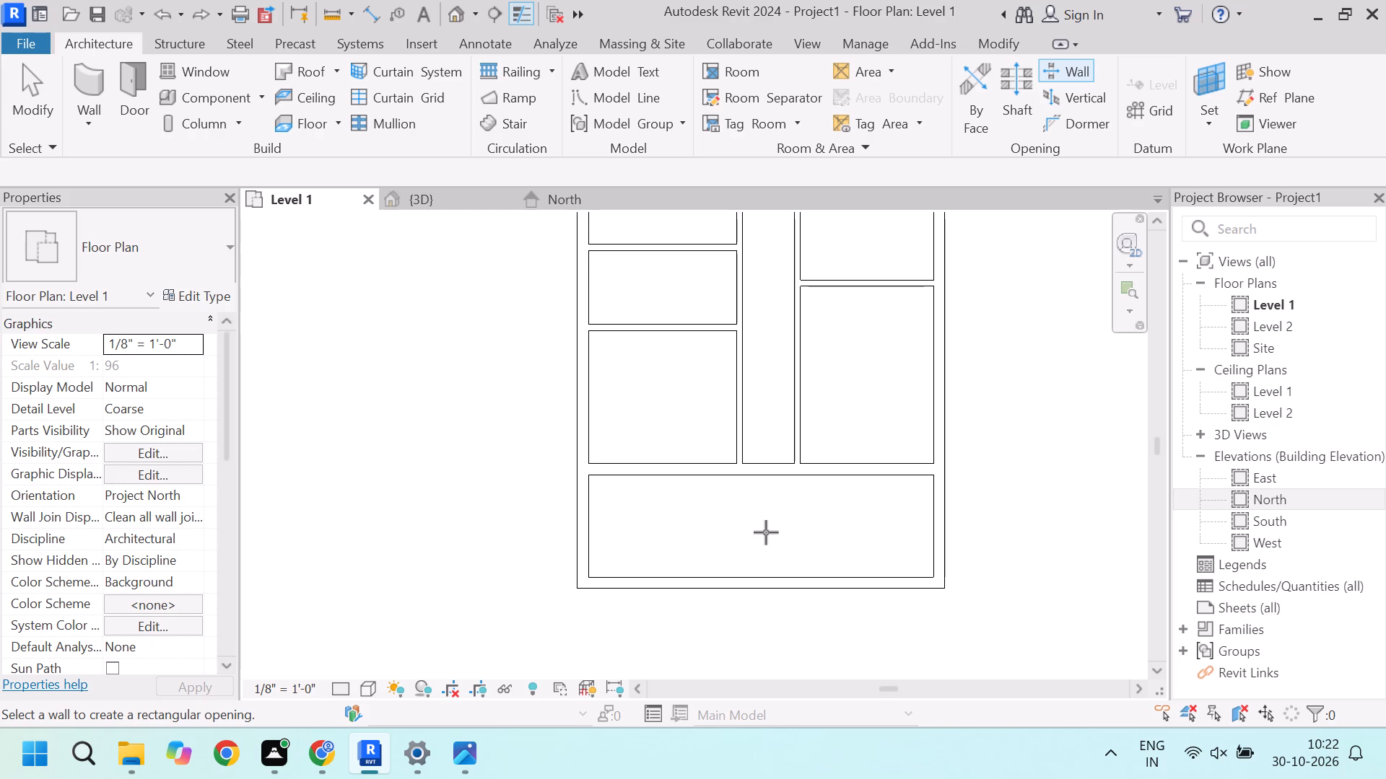
scroll(782, 537, down, 3)
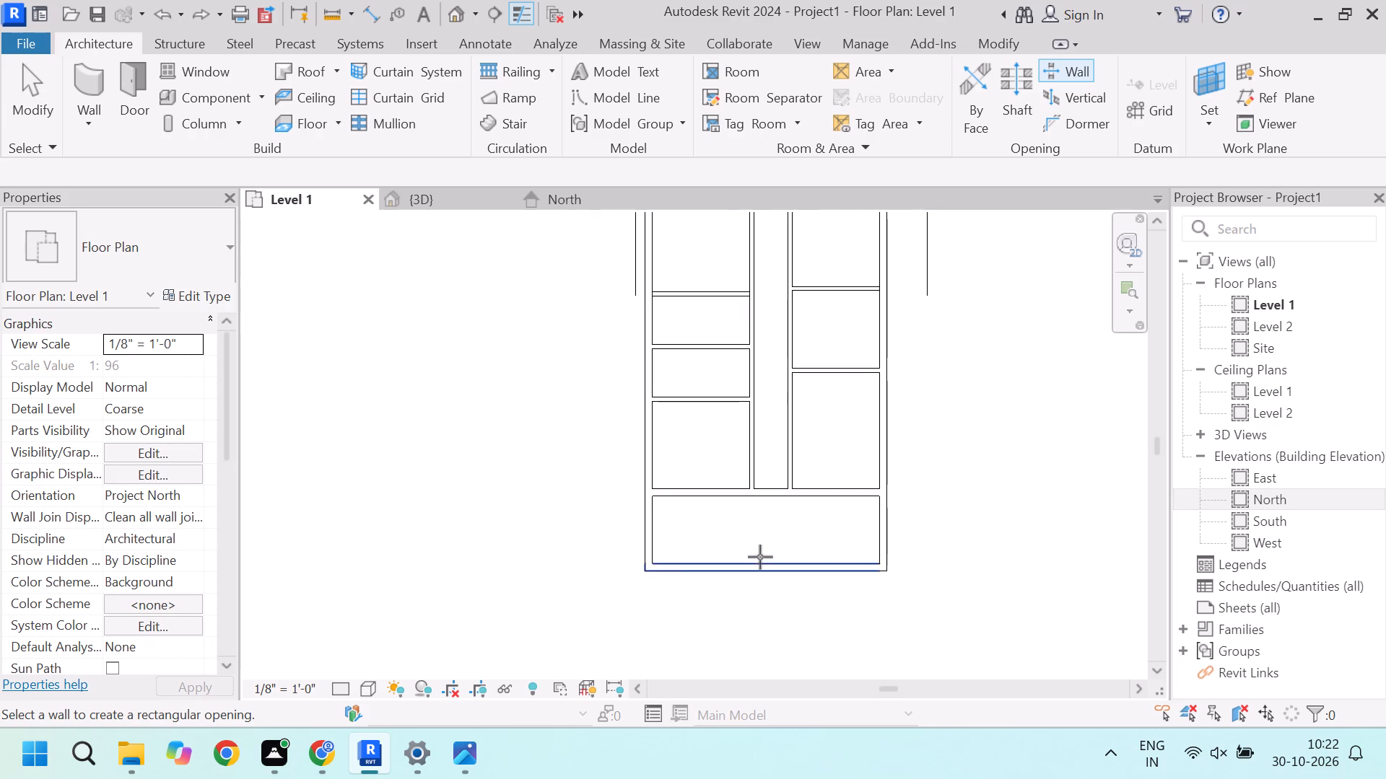
scroll(754, 565, down, 3)
scroll(889, 422, up, 3)
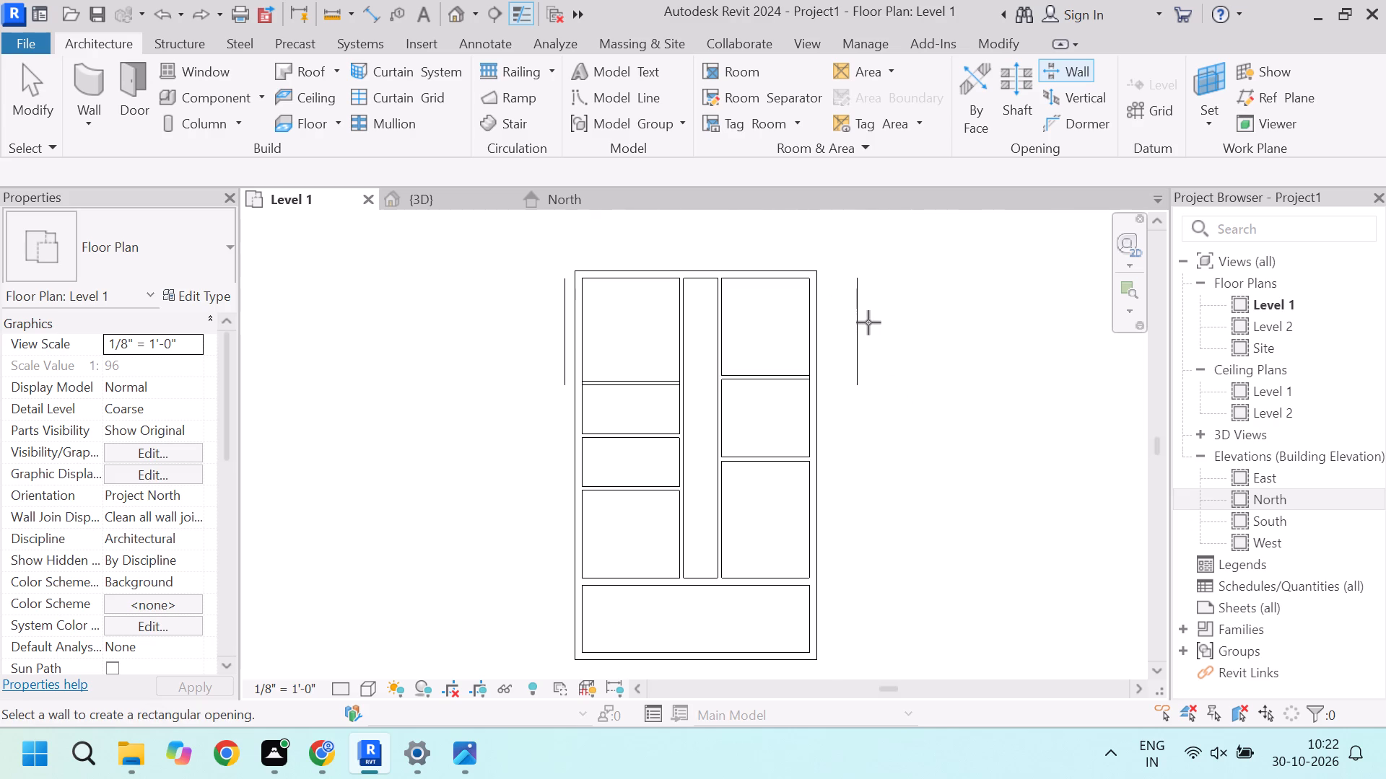
scroll(666, 408, down, 2)
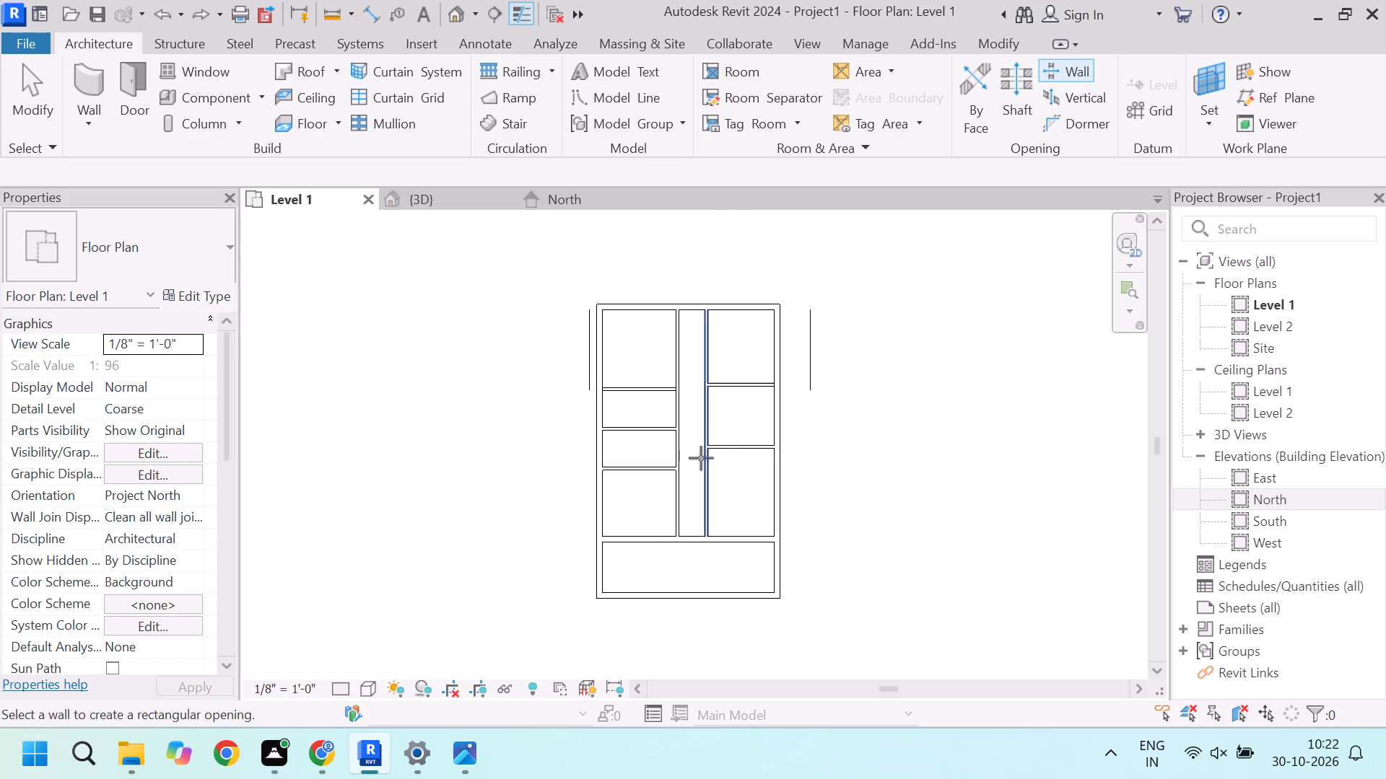
scroll(588, 430, down, 3)
scroll(723, 465, up, 3)
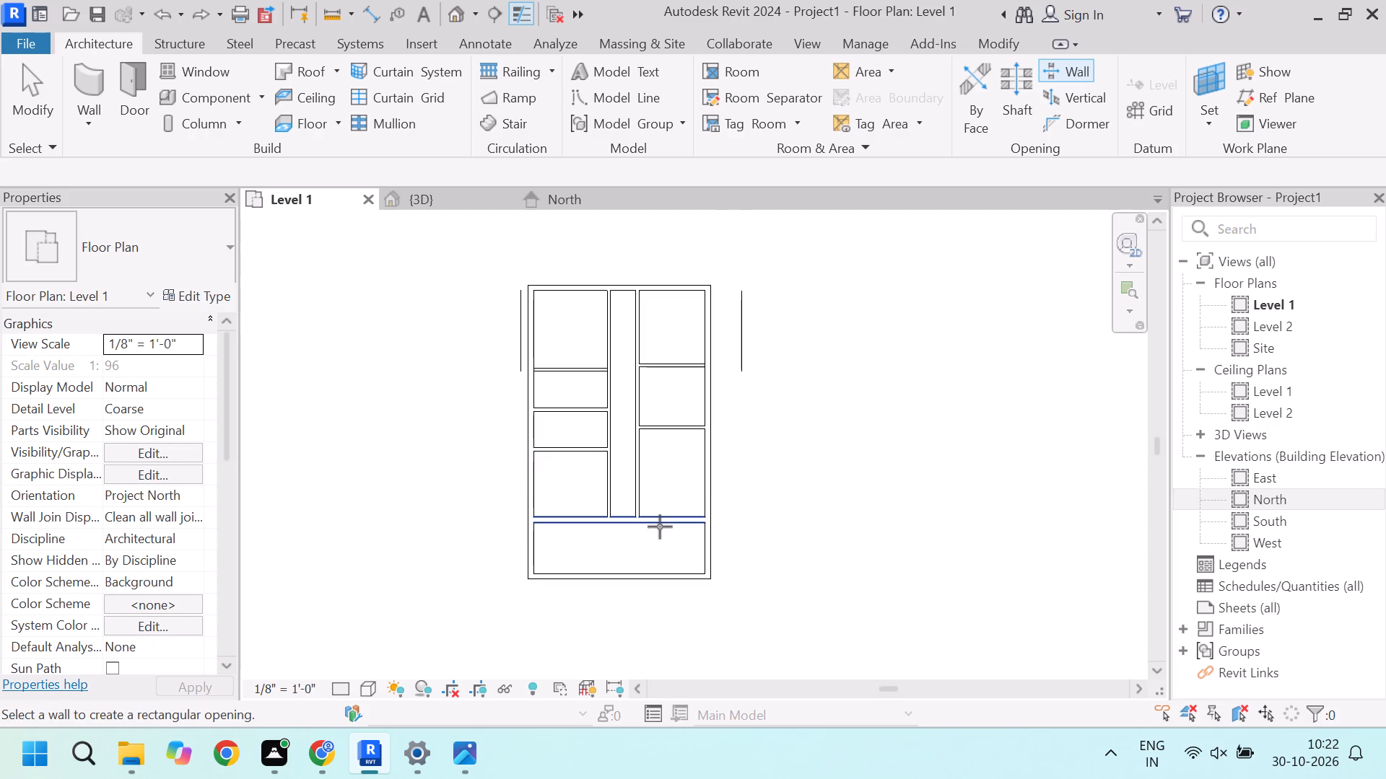
scroll(651, 376, up, 3)
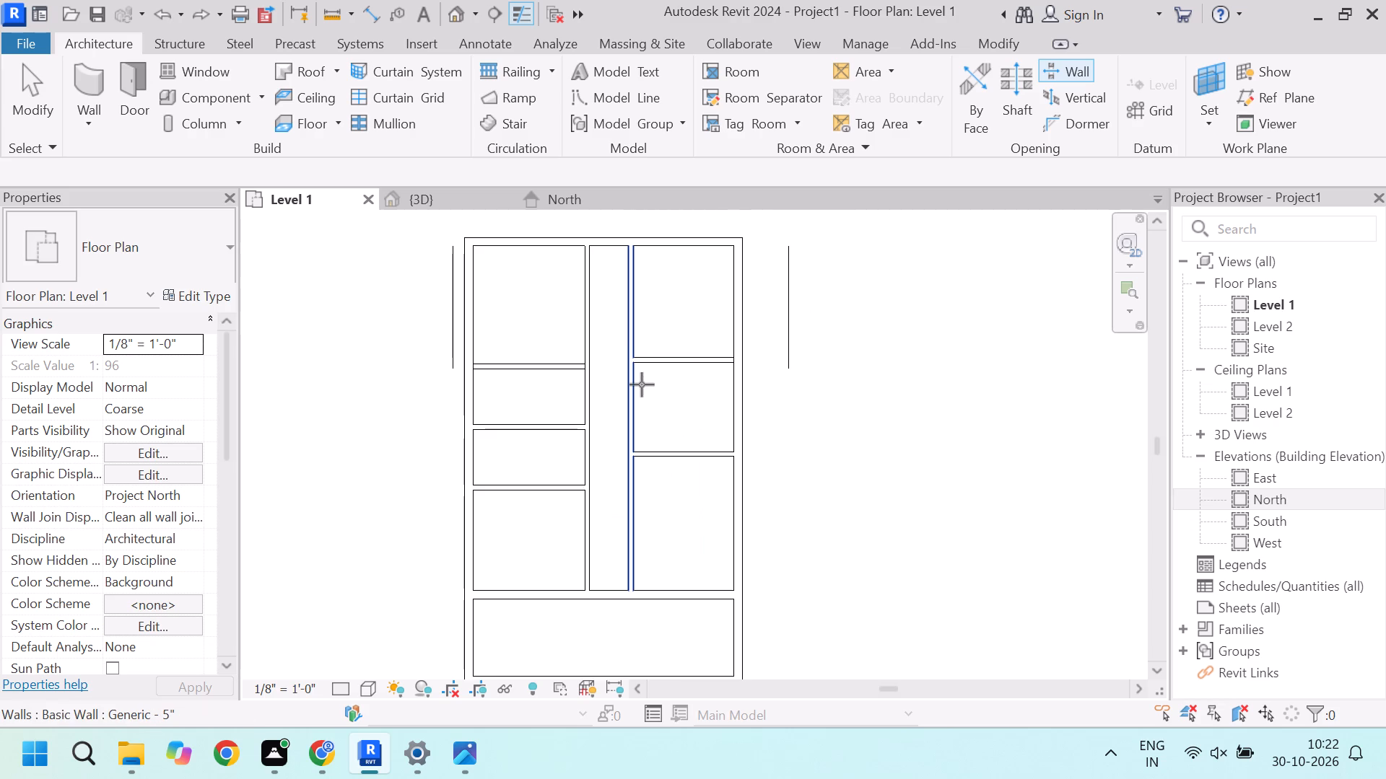
scroll(632, 362, up, 3)
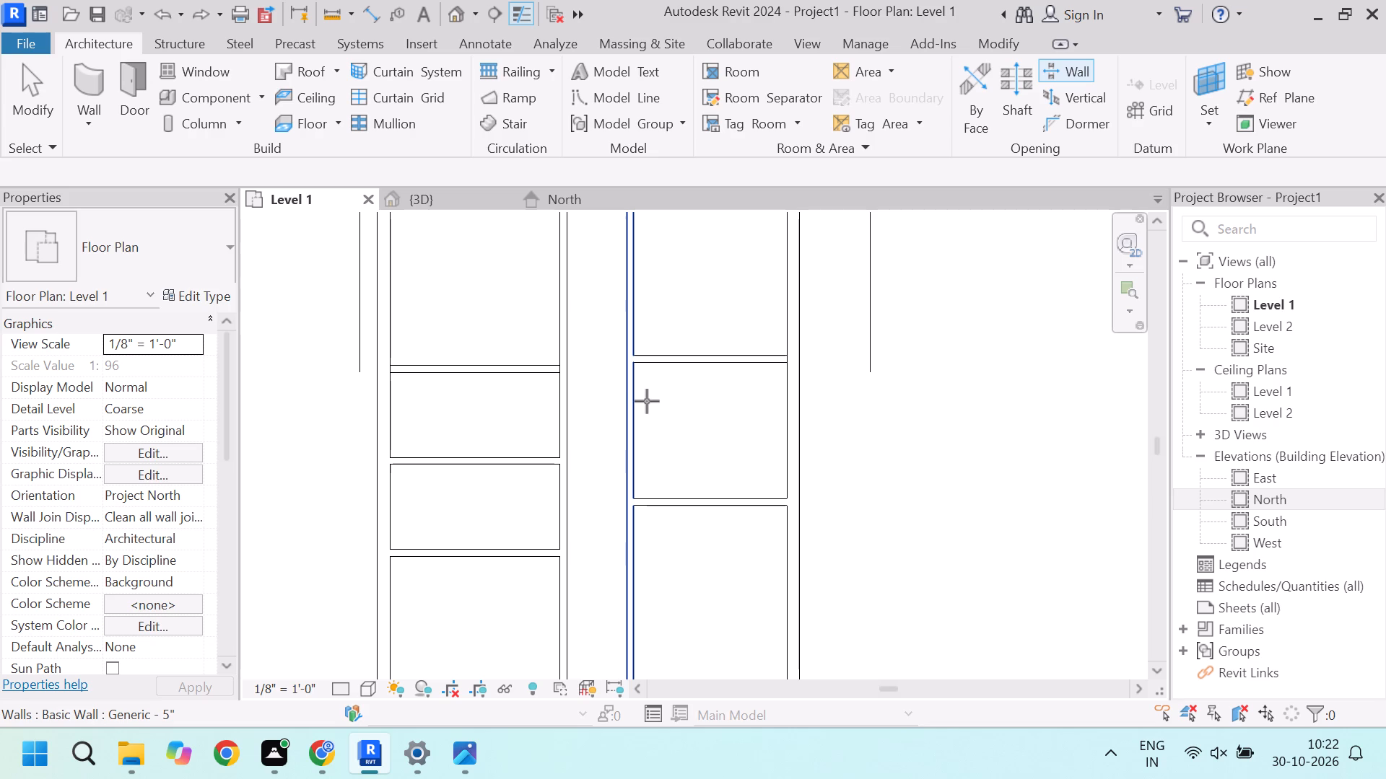
scroll(705, 369, up, 4)
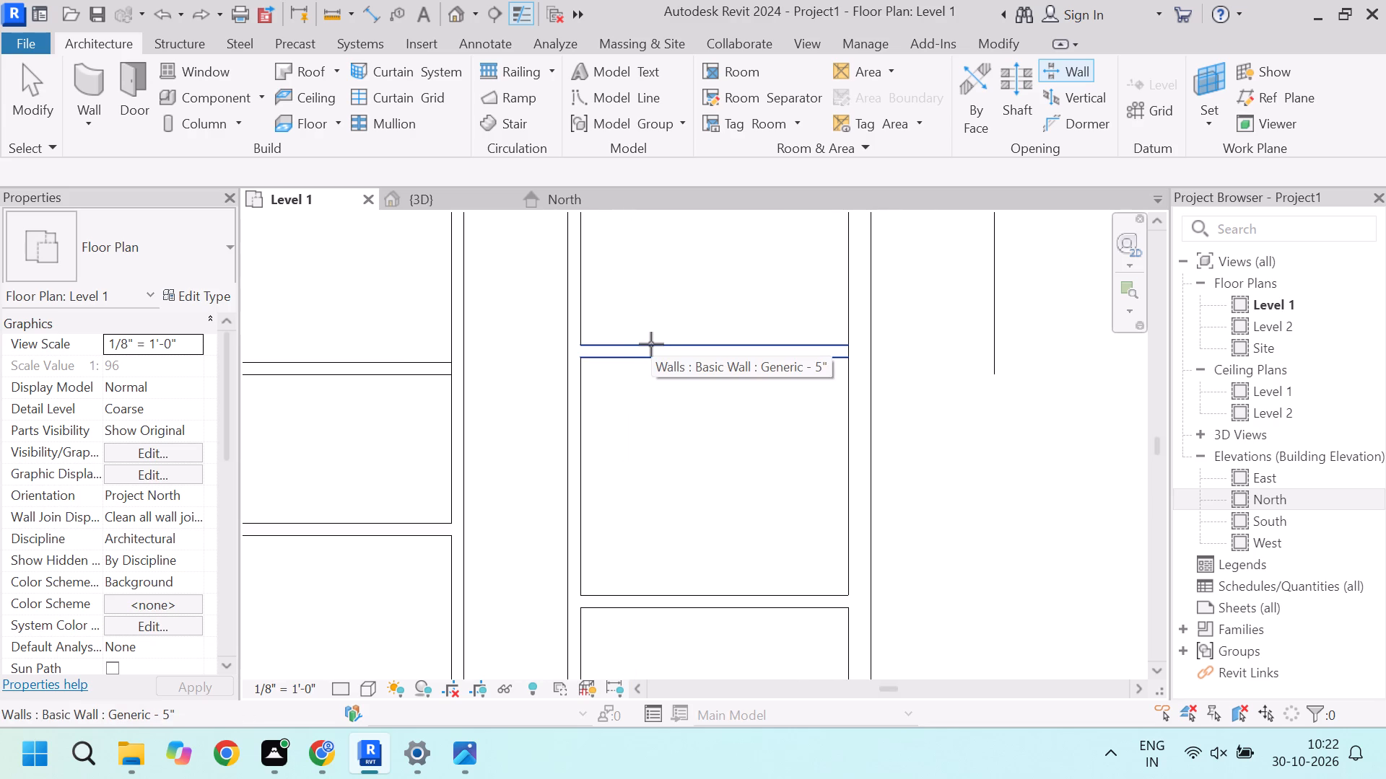
Cut a wall opening about 2'-5" wide in the partition between the north and middle east rooms, about 3'-5" from the corridor wall.
click(1081, 68)
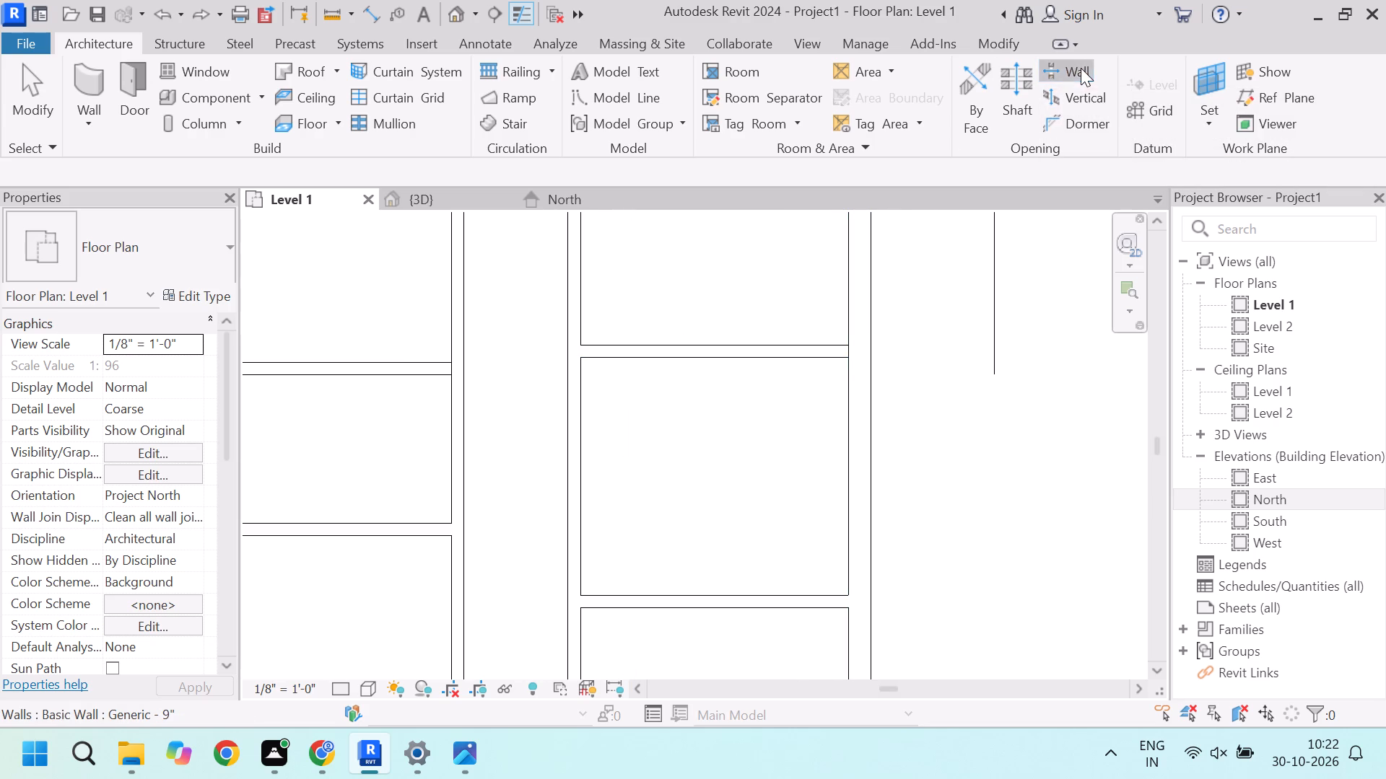
click(666, 345)
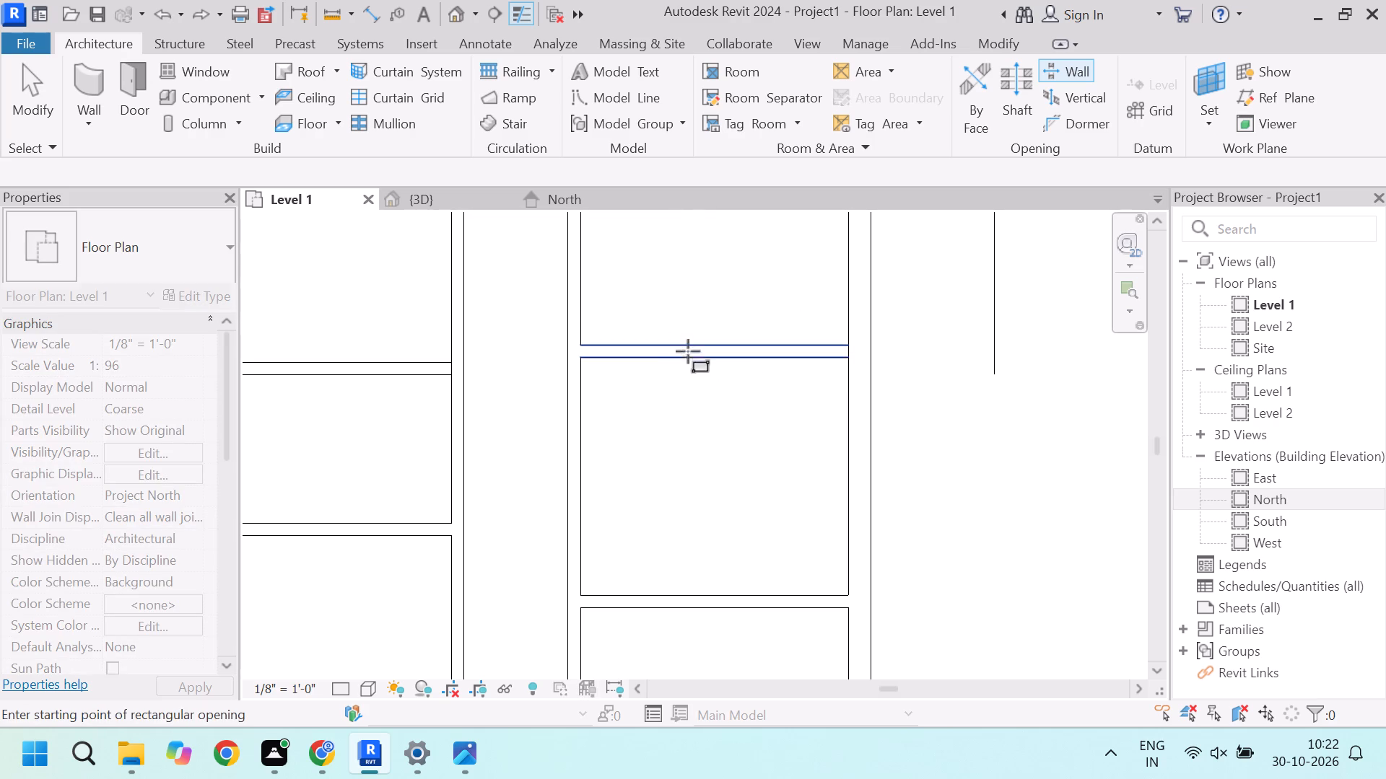
scroll(736, 355, up, 4)
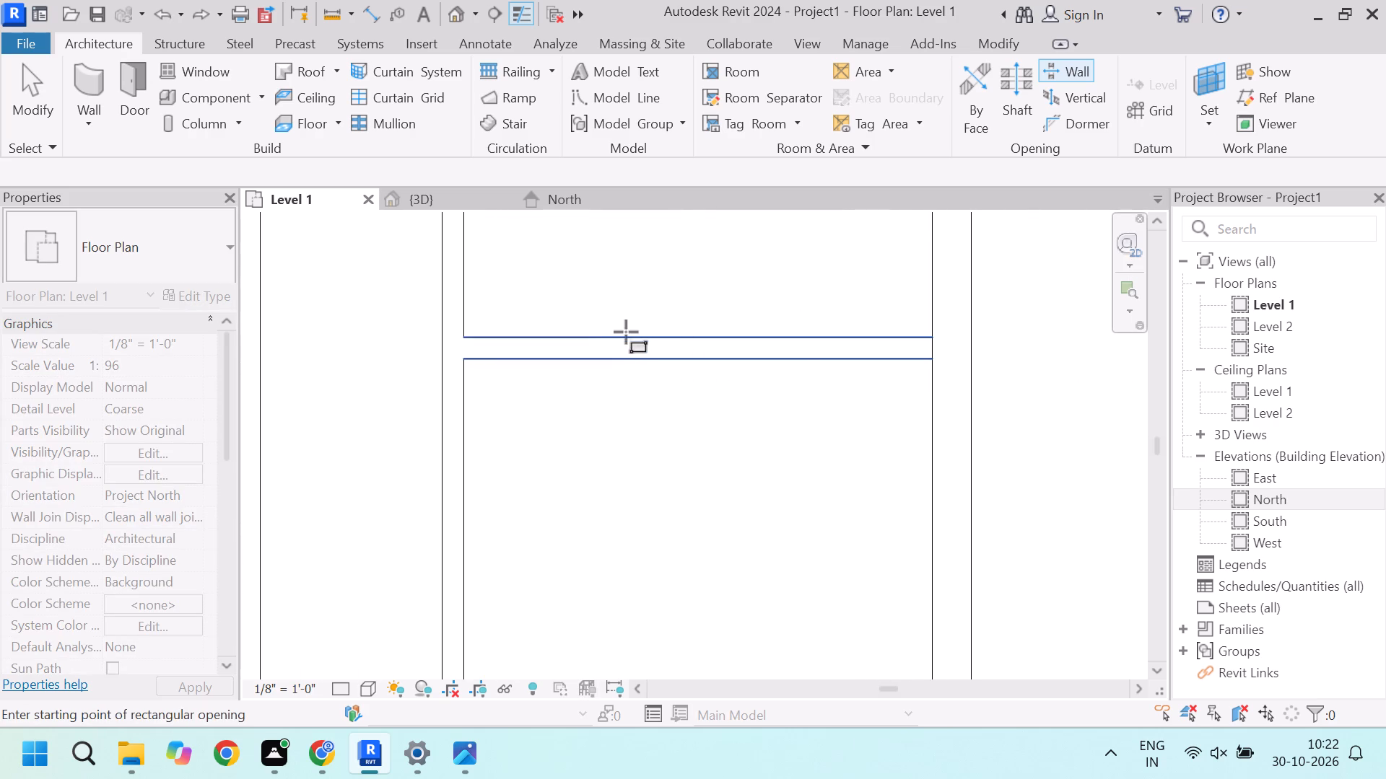
click(629, 340)
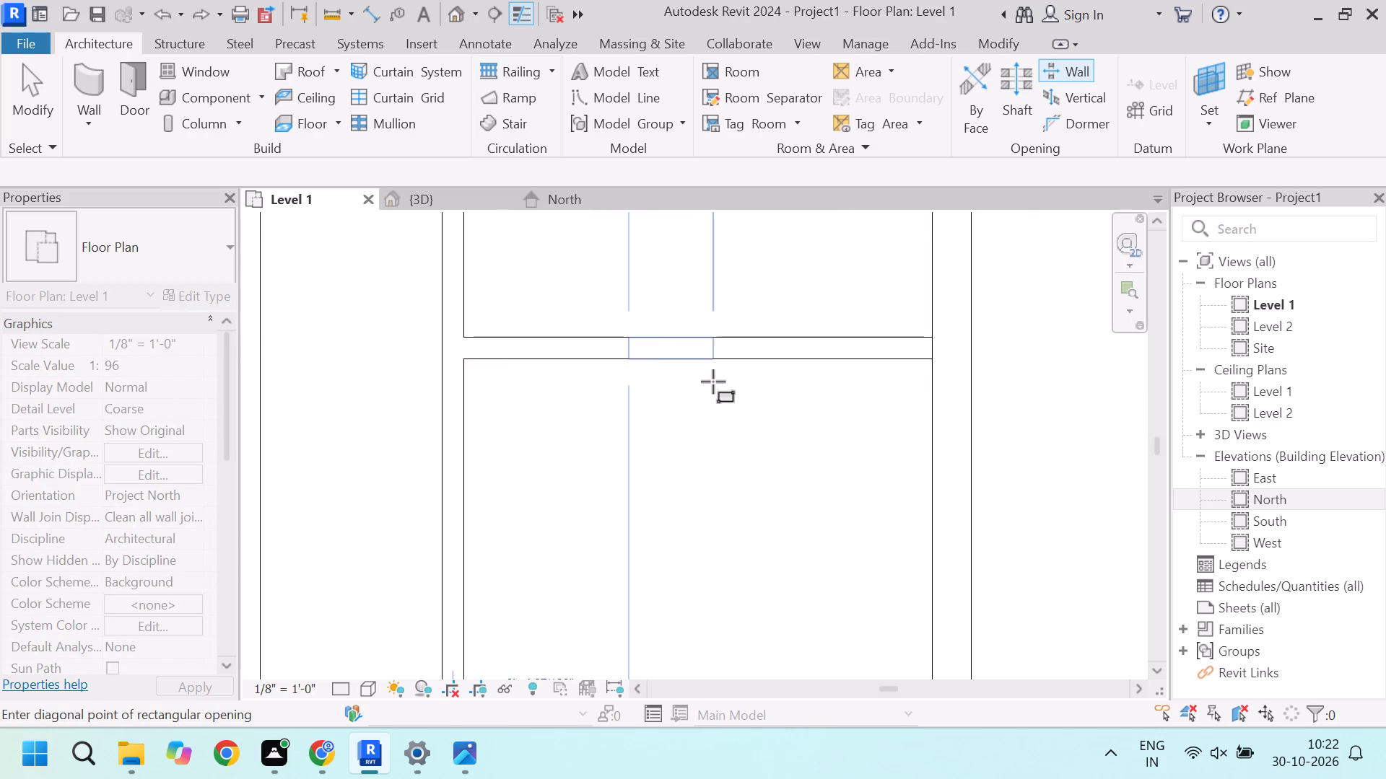
scroll(712, 382, down, 5)
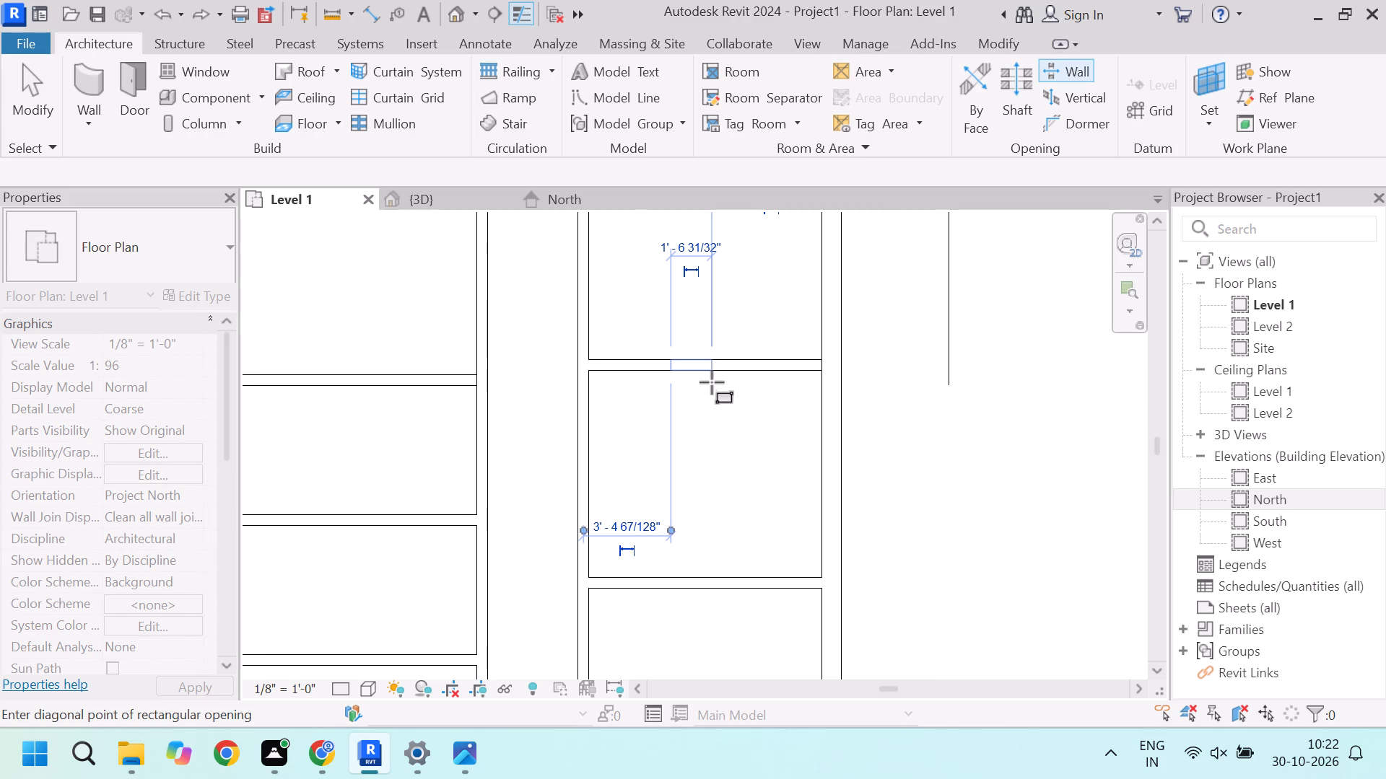
key(3)
key(Return)
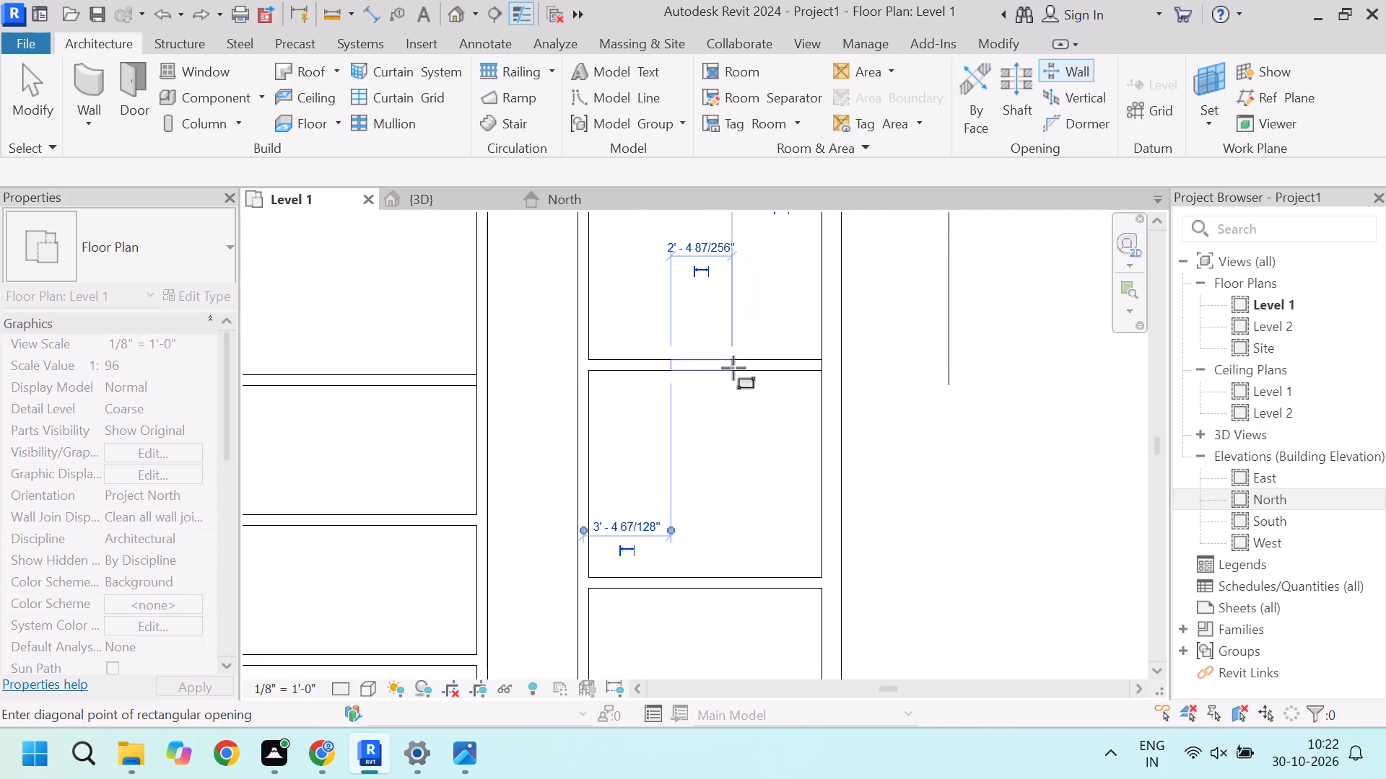
click(733, 368)
scroll(689, 348, up, 4)
key(Escape)
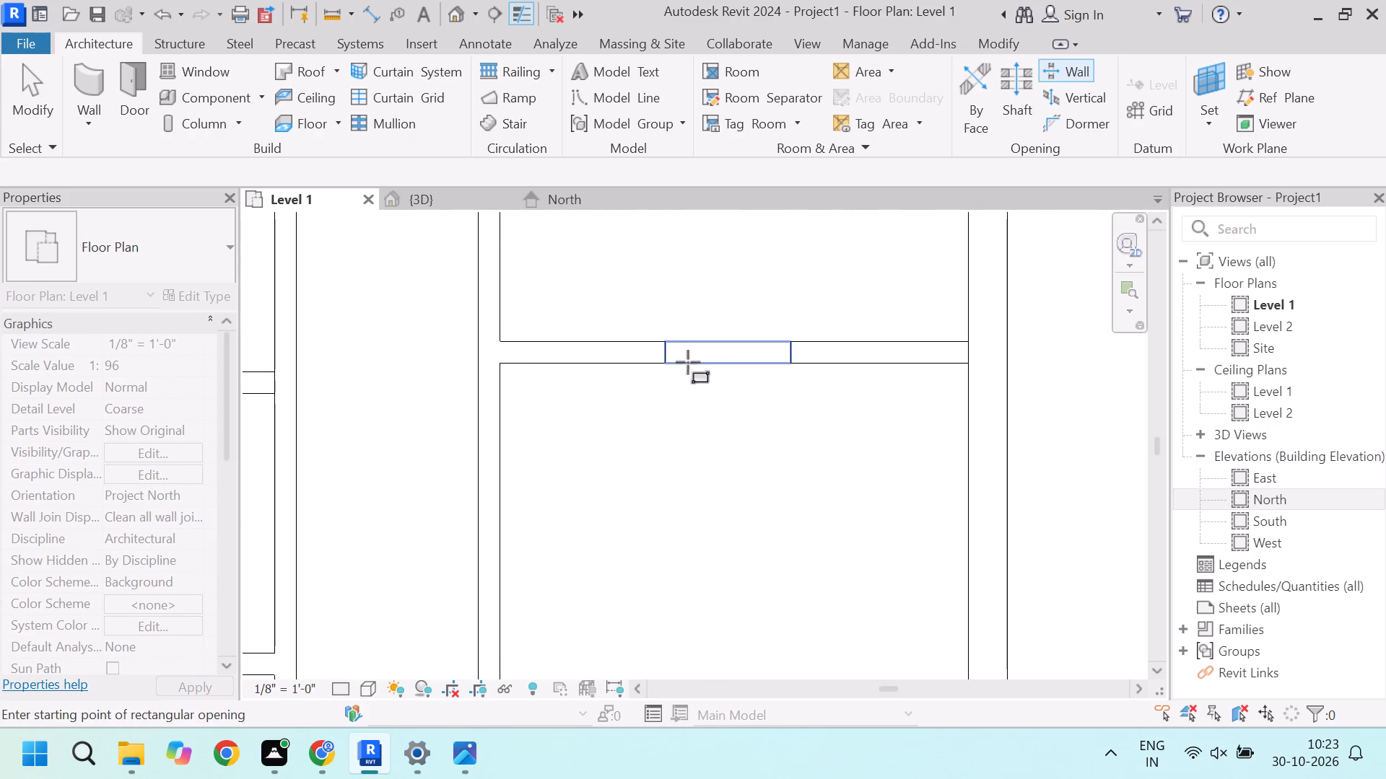
key(Escape)
Set the width of the opening between the north and middle east rooms to 3'.
click(709, 357)
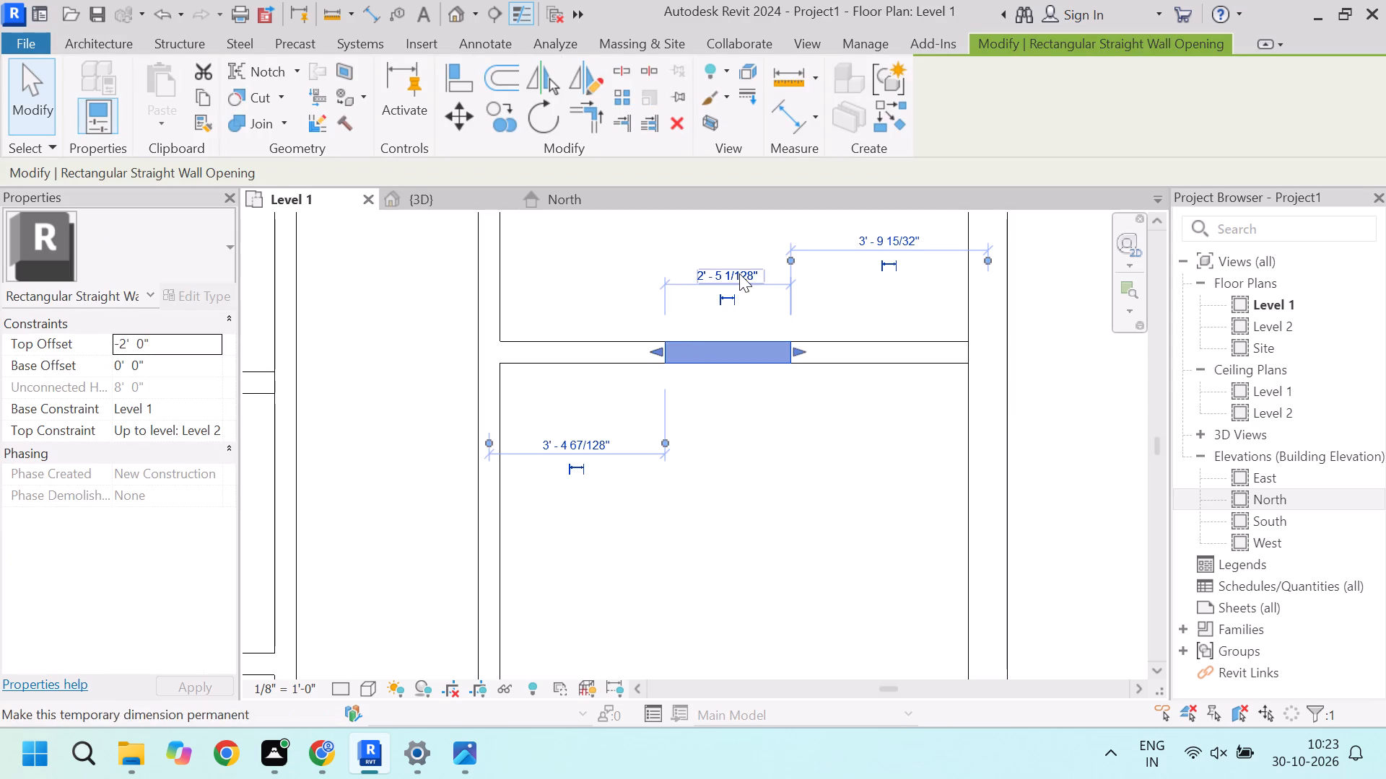
click(739, 273)
key(3)
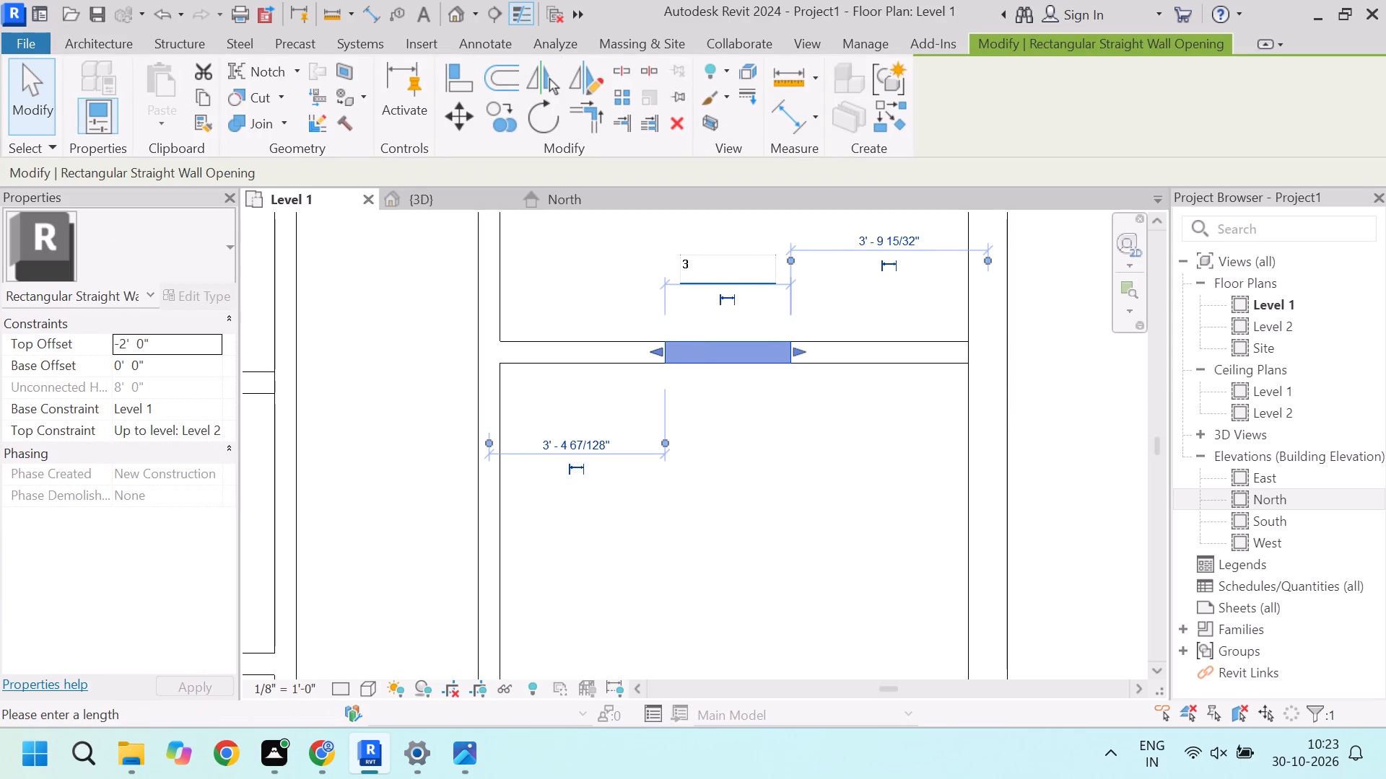
key(Return)
click(763, 506)
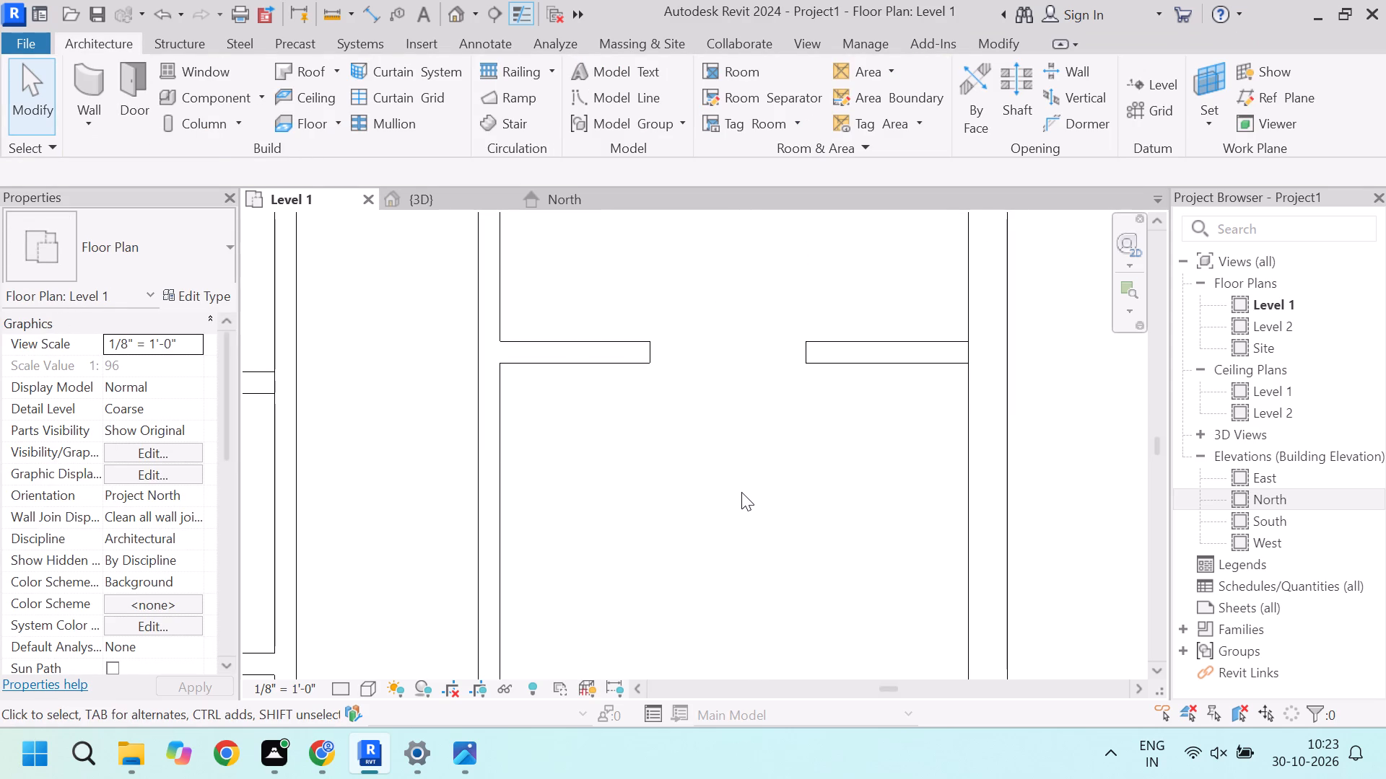
Cut a wall opening about 2'-2" wide in the corridor's east partition, into the middle east room just south of its north partition.
scroll(718, 476, down, 7)
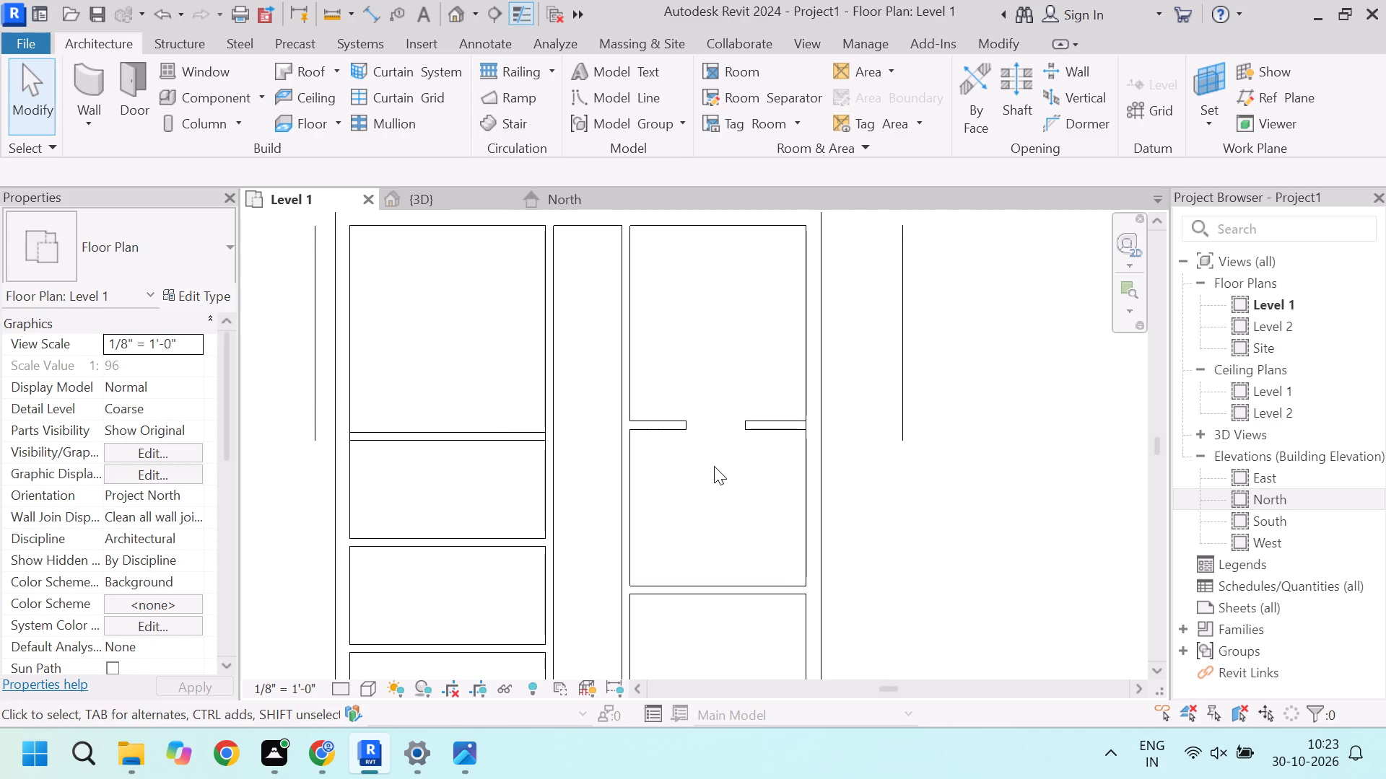
scroll(713, 475, down, 1)
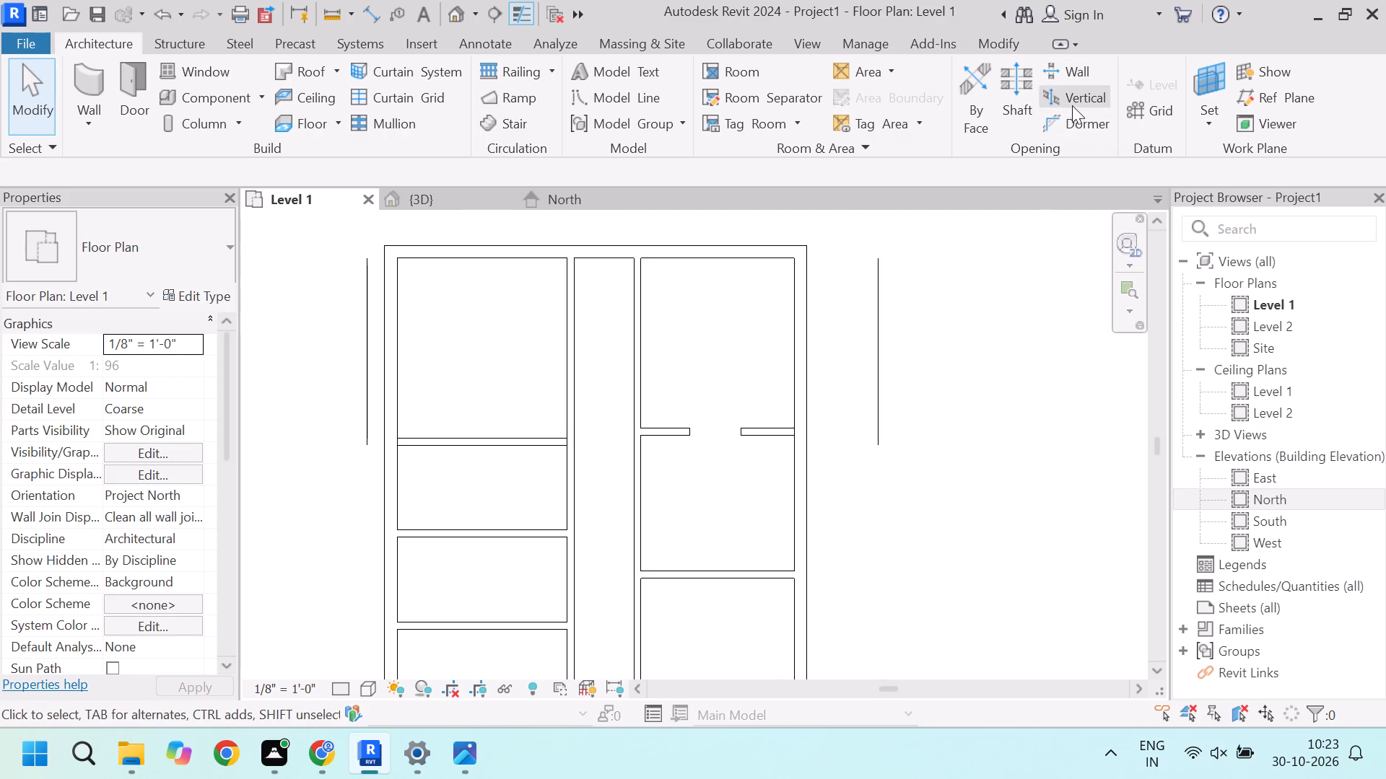
click(1061, 69)
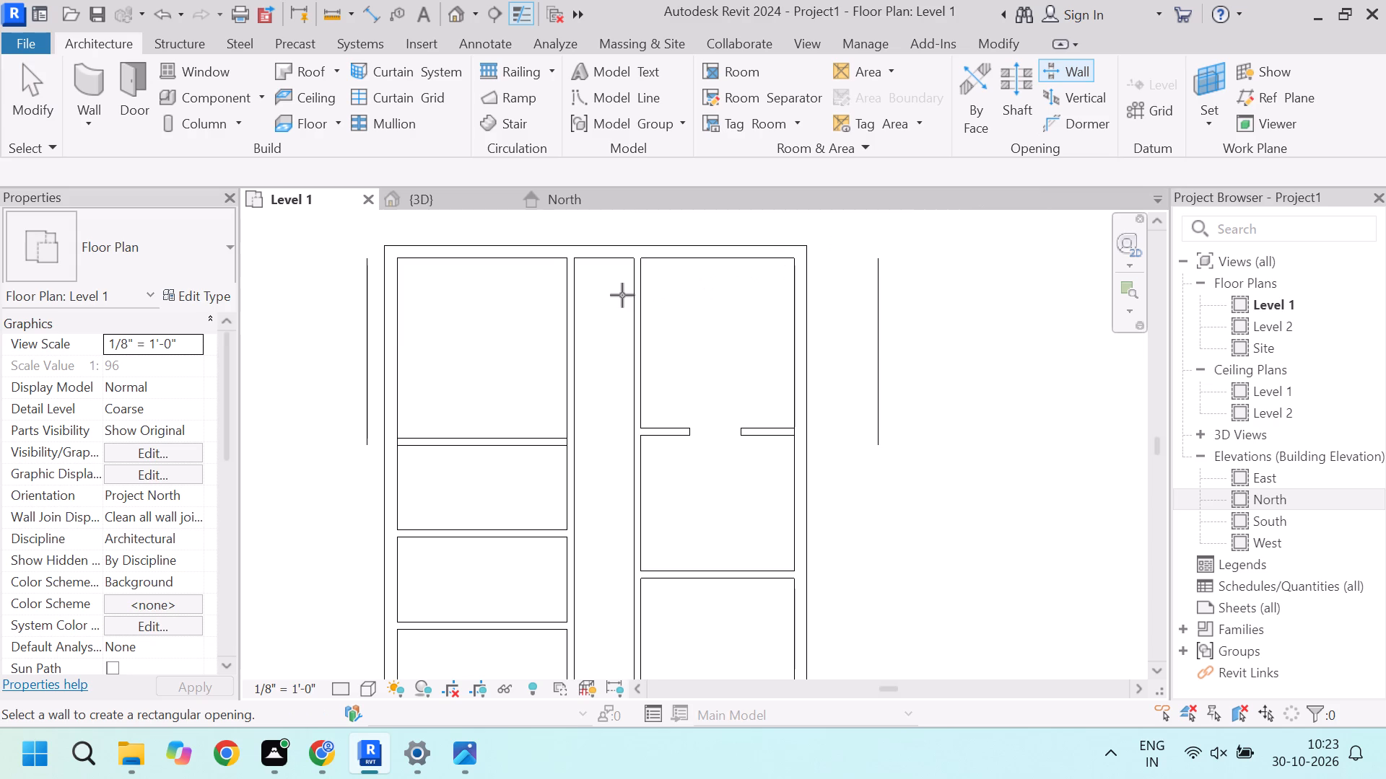
scroll(598, 479, up, 4)
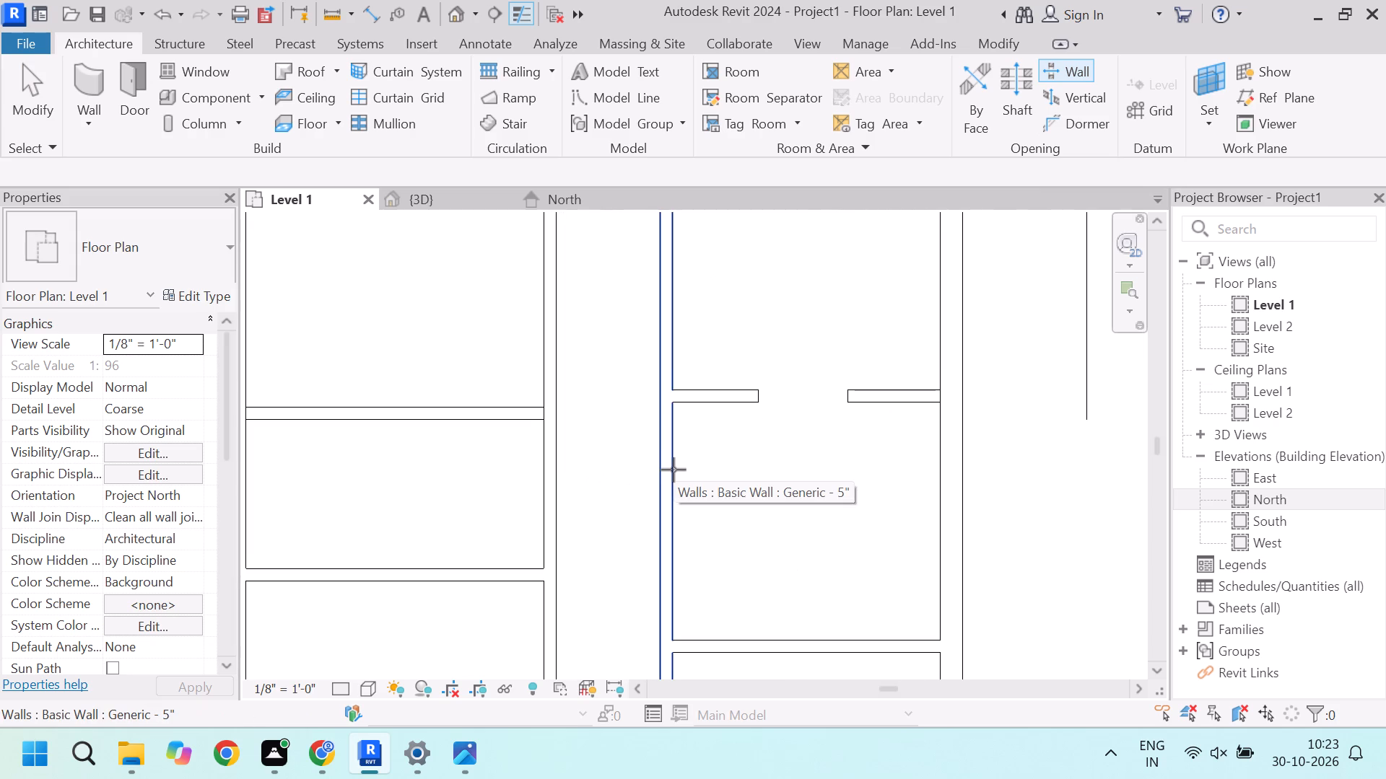
click(663, 425)
click(661, 418)
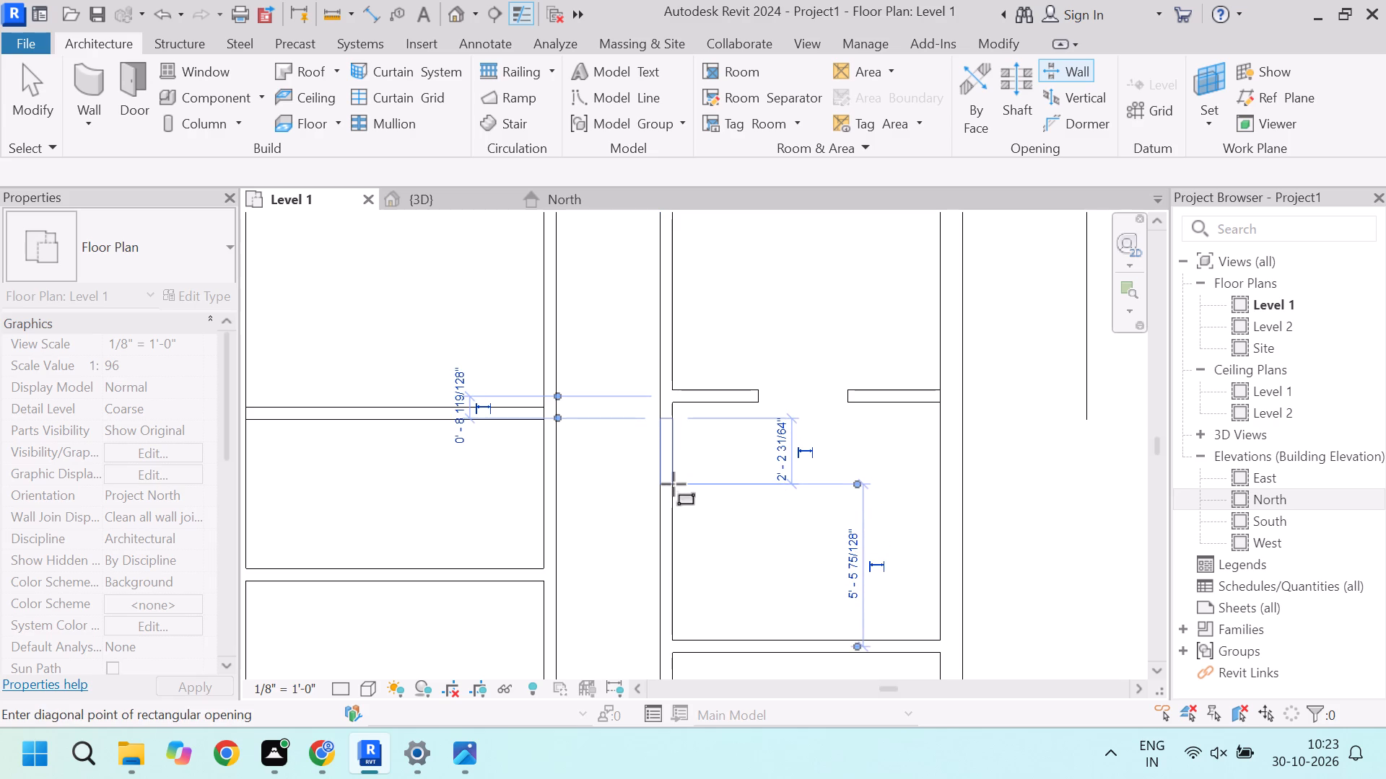
key(2)
text(33)
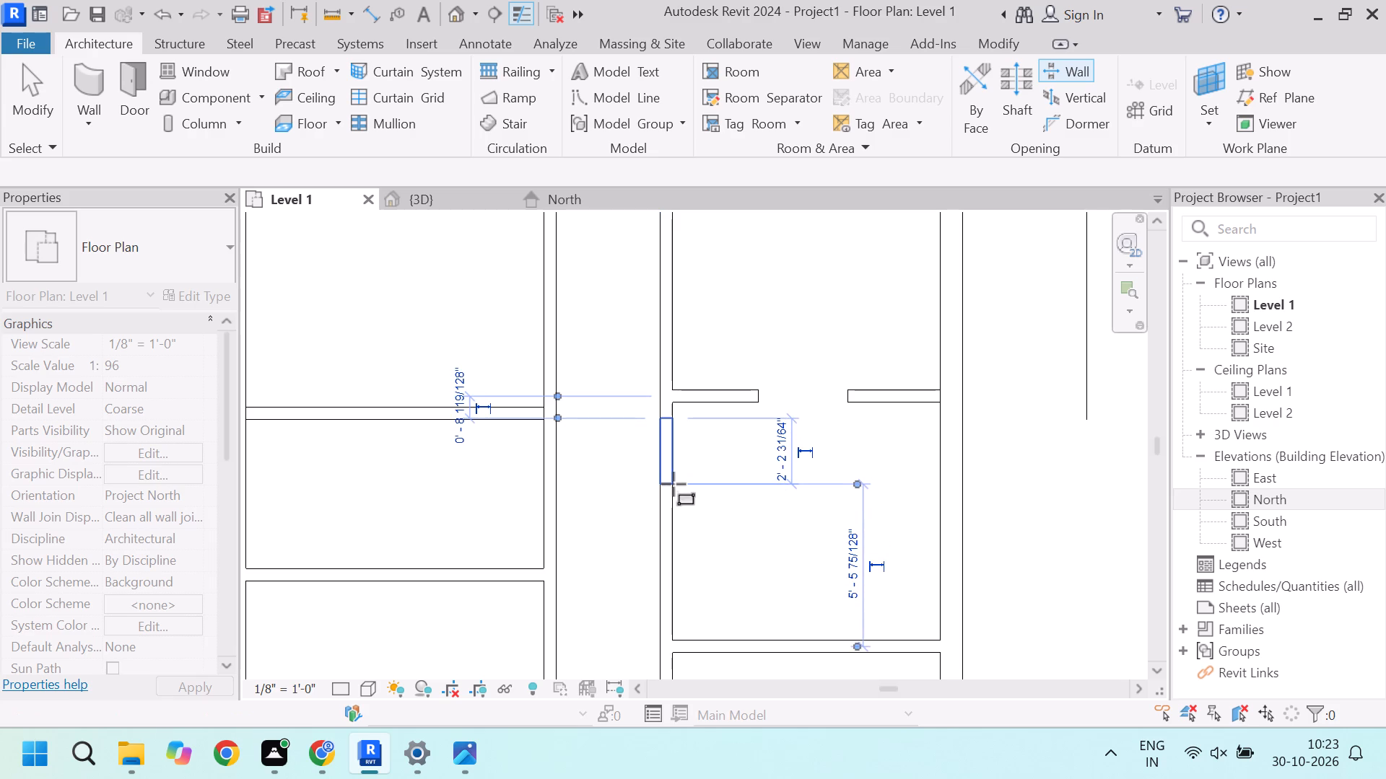
click(674, 484)
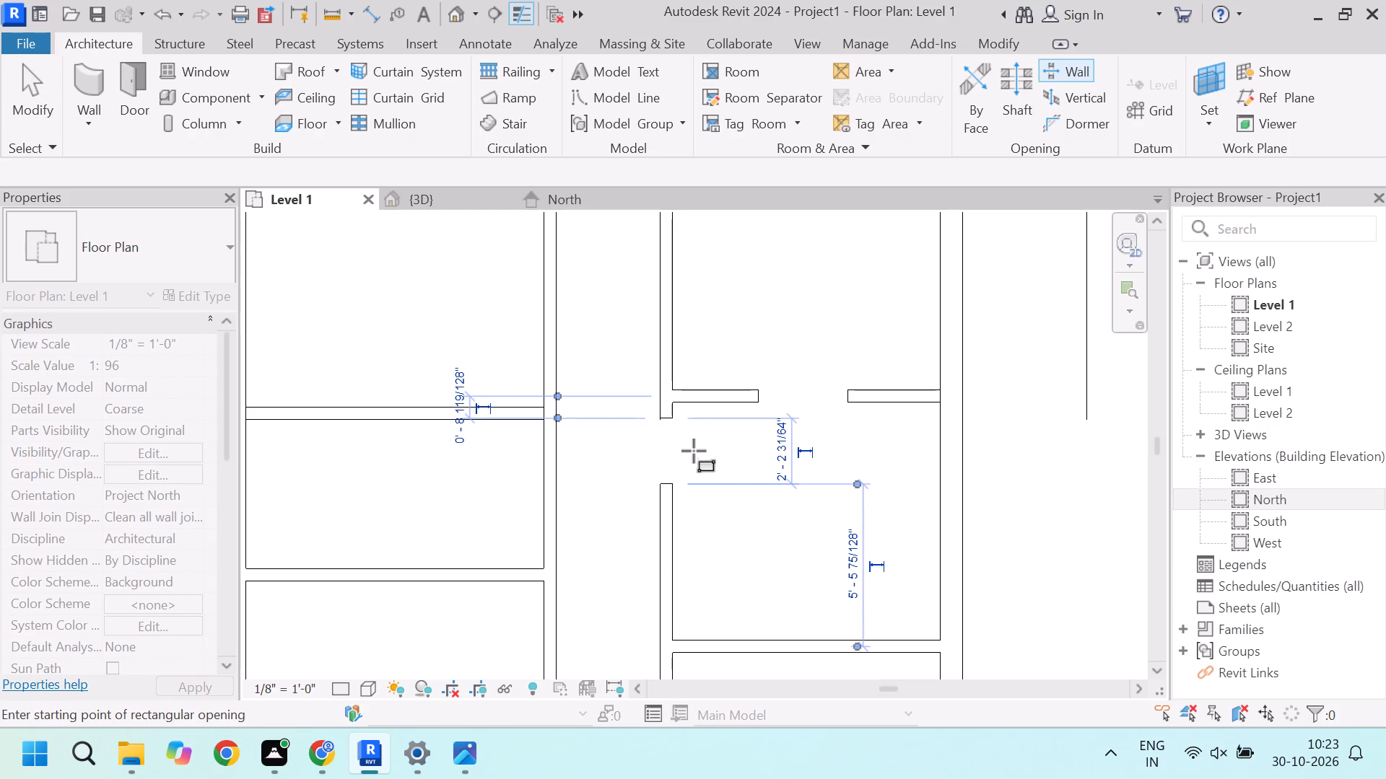
key(Escape)
key(Escape)
key(Escape)
Set the width of the corridor opening into the middle east room to 3'.
click(674, 446)
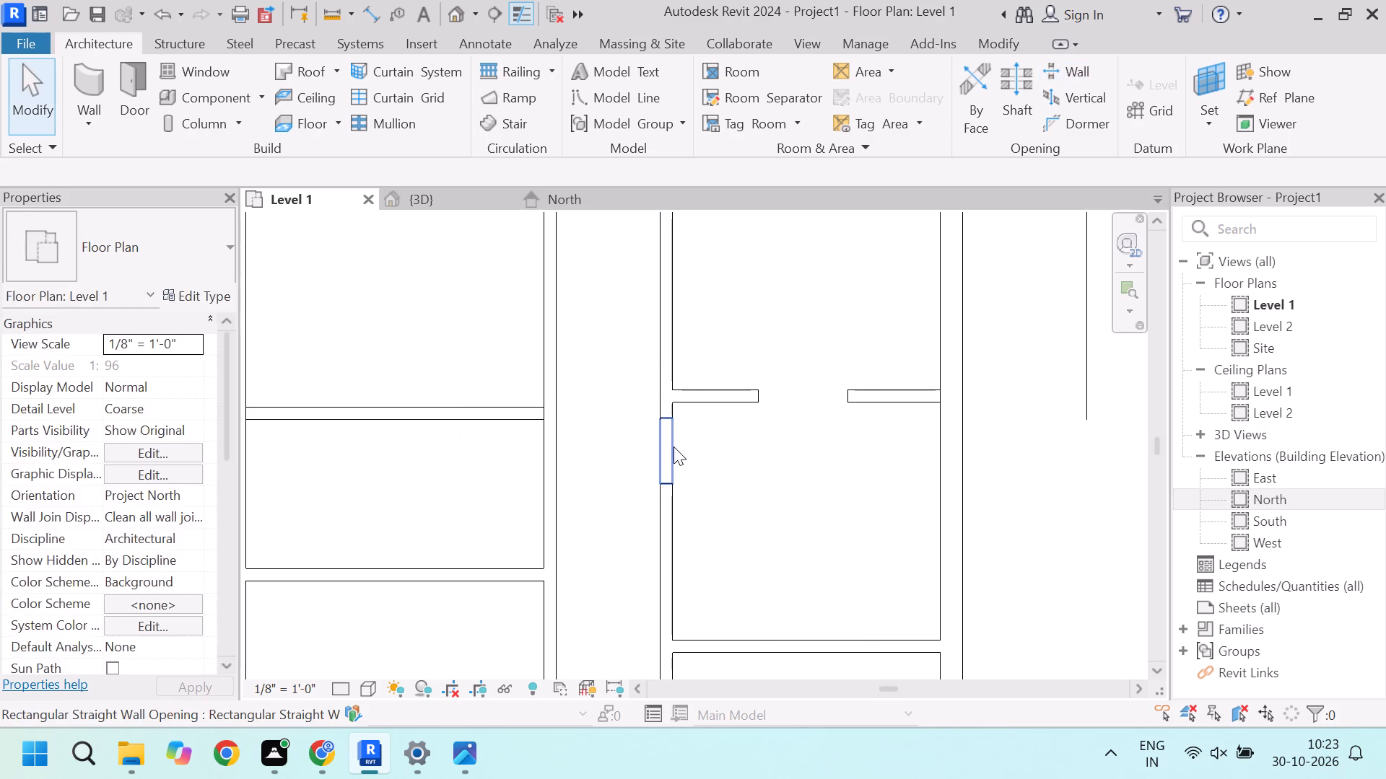
click(718, 454)
text(3')
key(Return)
Move the middle east room's corridor opening slightly south, away from the cross partition.
scroll(672, 421, up, 4)
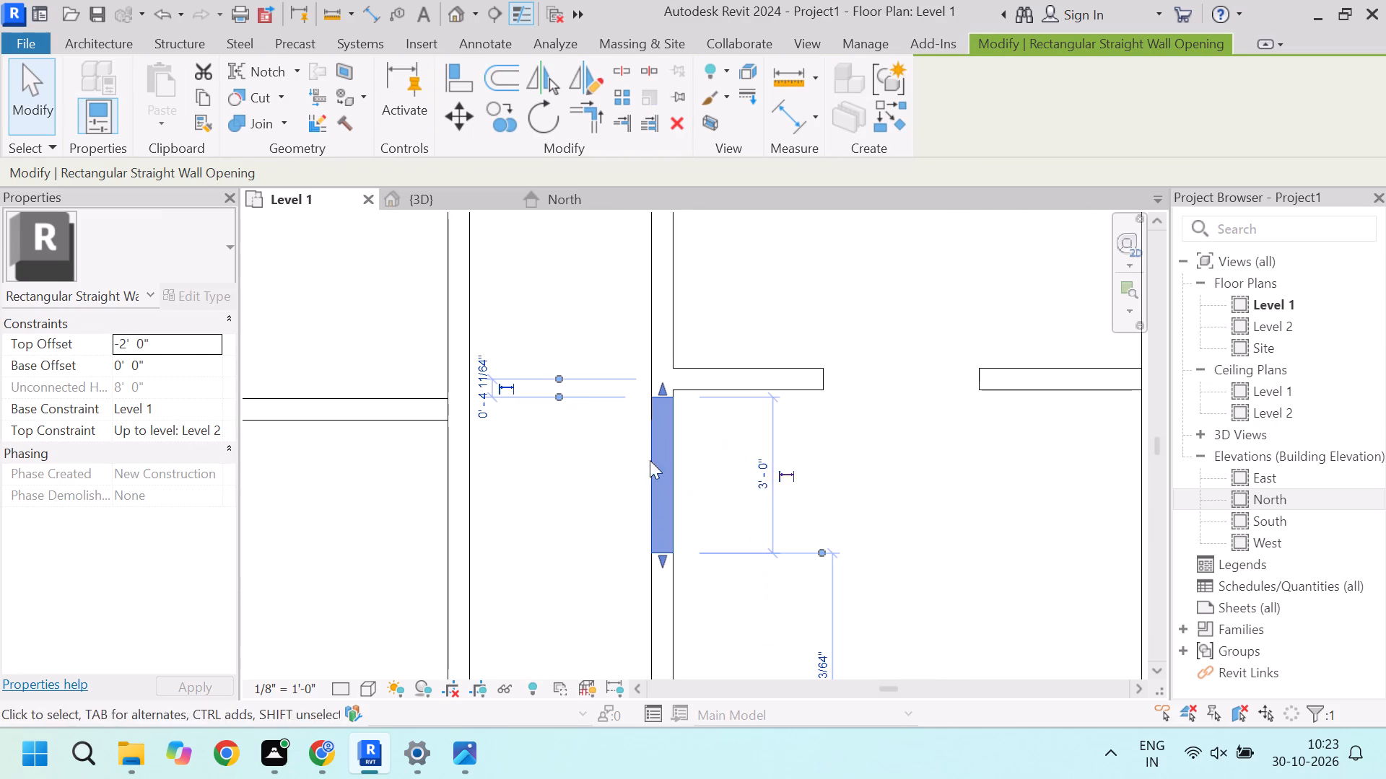
drag(665, 485, 662, 524)
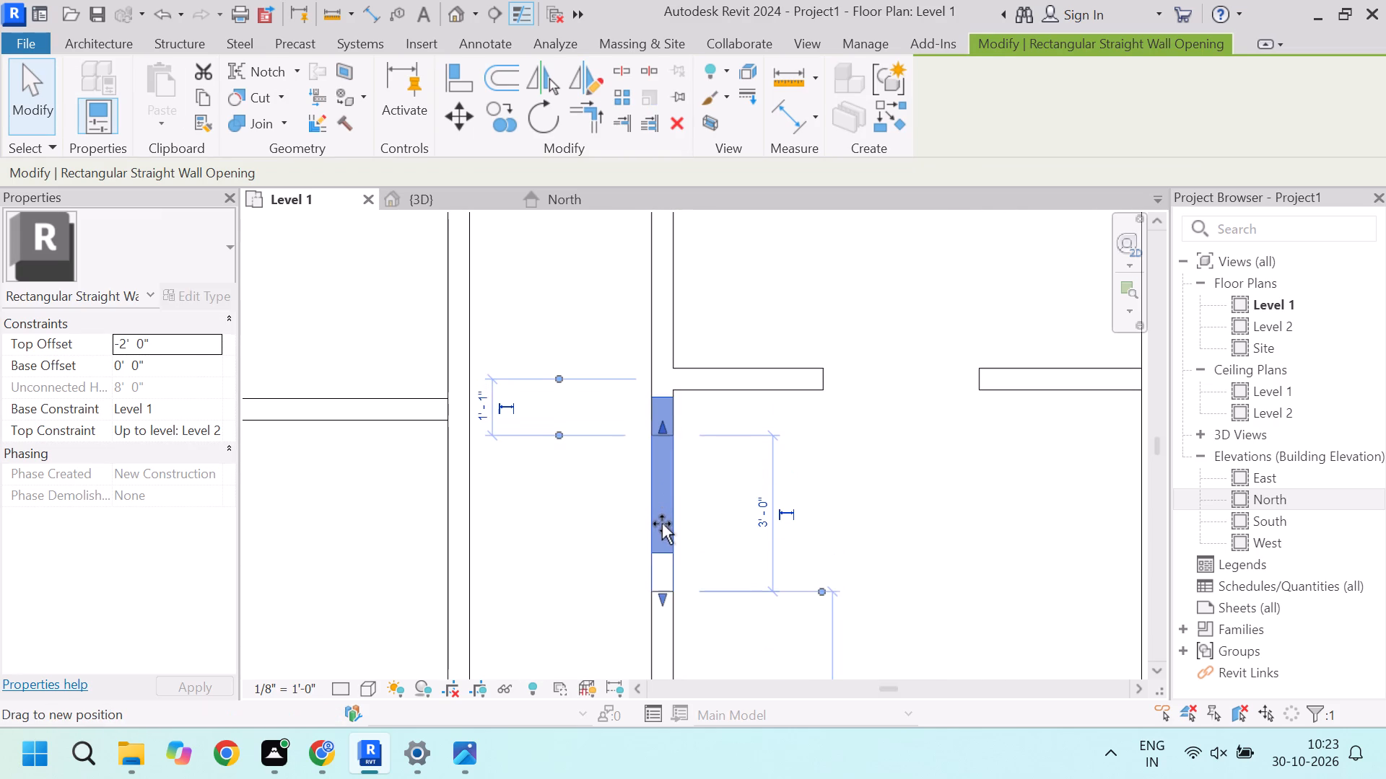
drag(662, 524, 666, 501)
click(785, 470)
scroll(642, 431, down, 6)
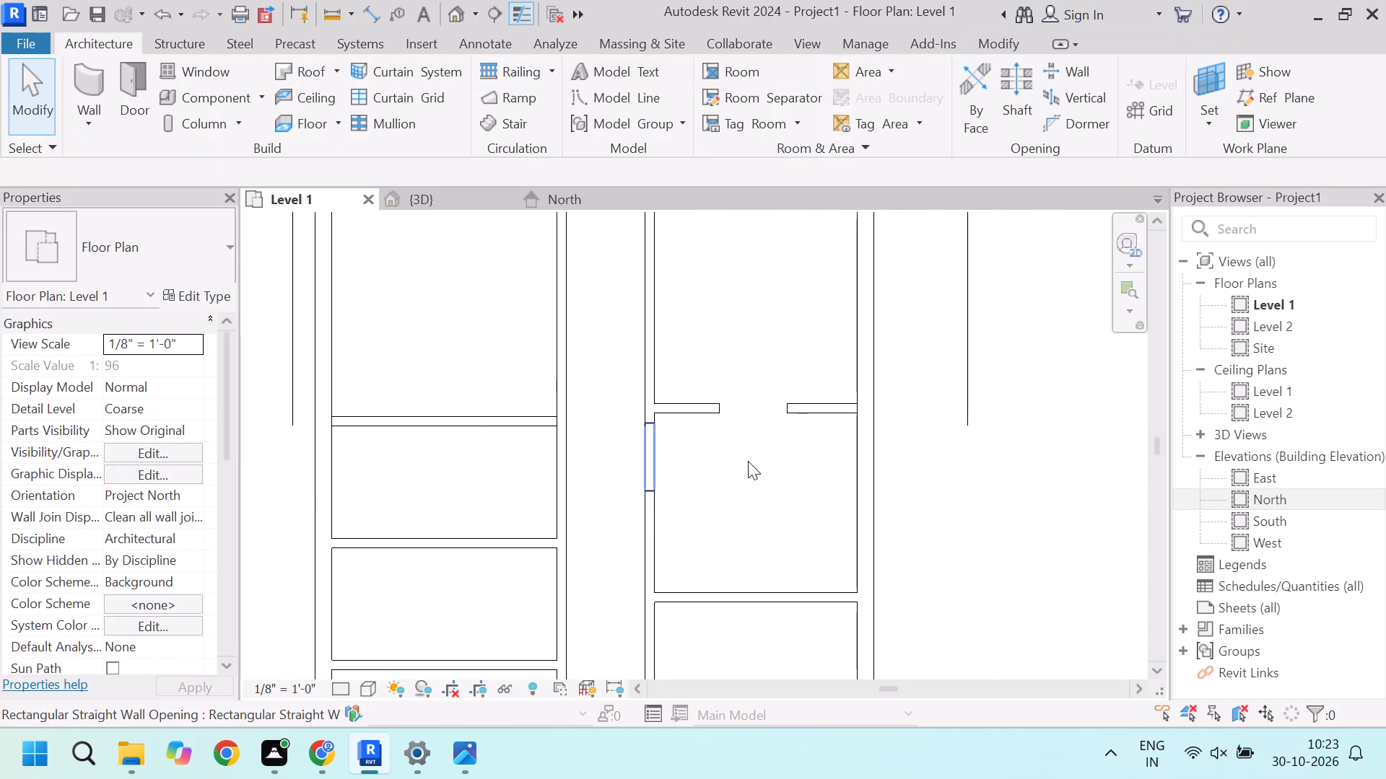
Delete the stray detail line along the corridor face of the wall at the middle east room's opening.
scroll(642, 428, up, 8)
click(671, 418)
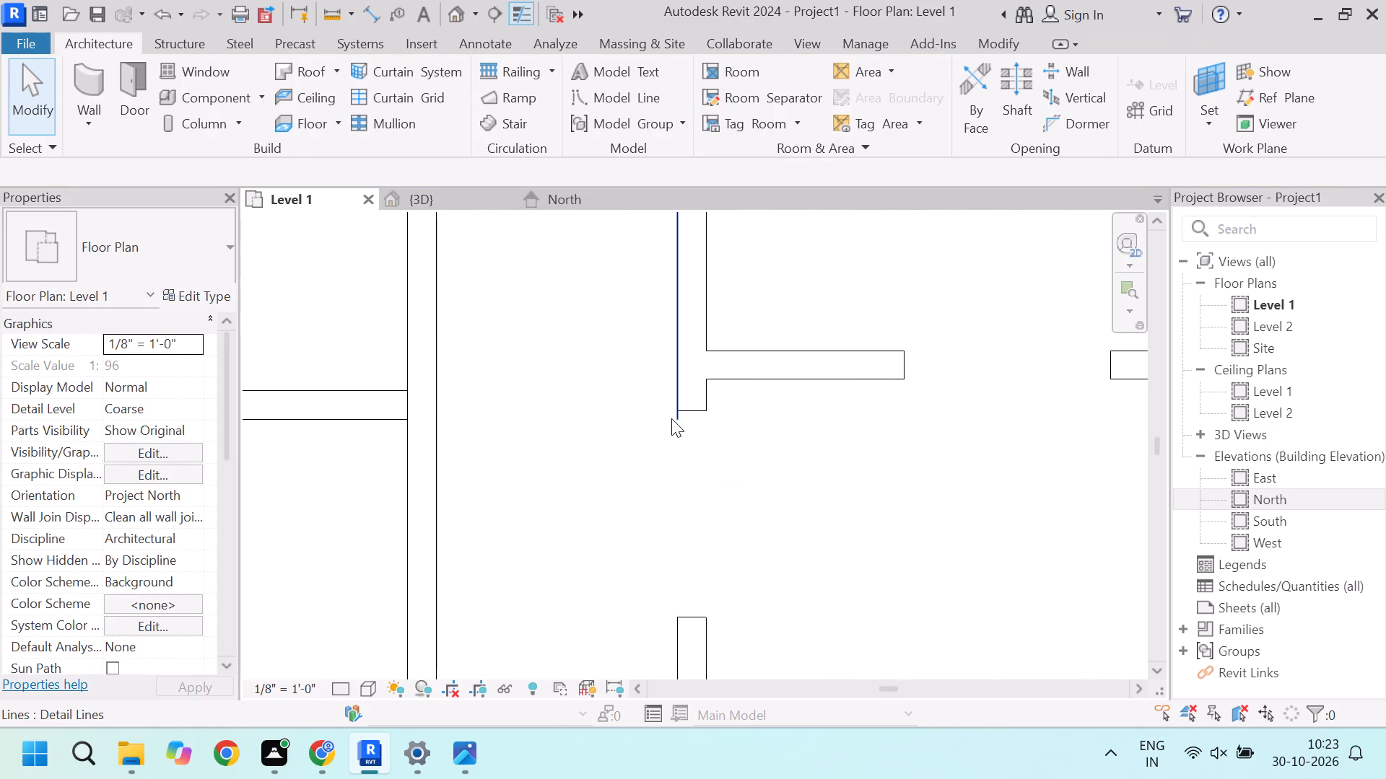
key(Delete)
Cut a wall opening about 3'-4" wide in the corridor's east partition, into the southern east room below its north partition.
scroll(687, 472, down, 6)
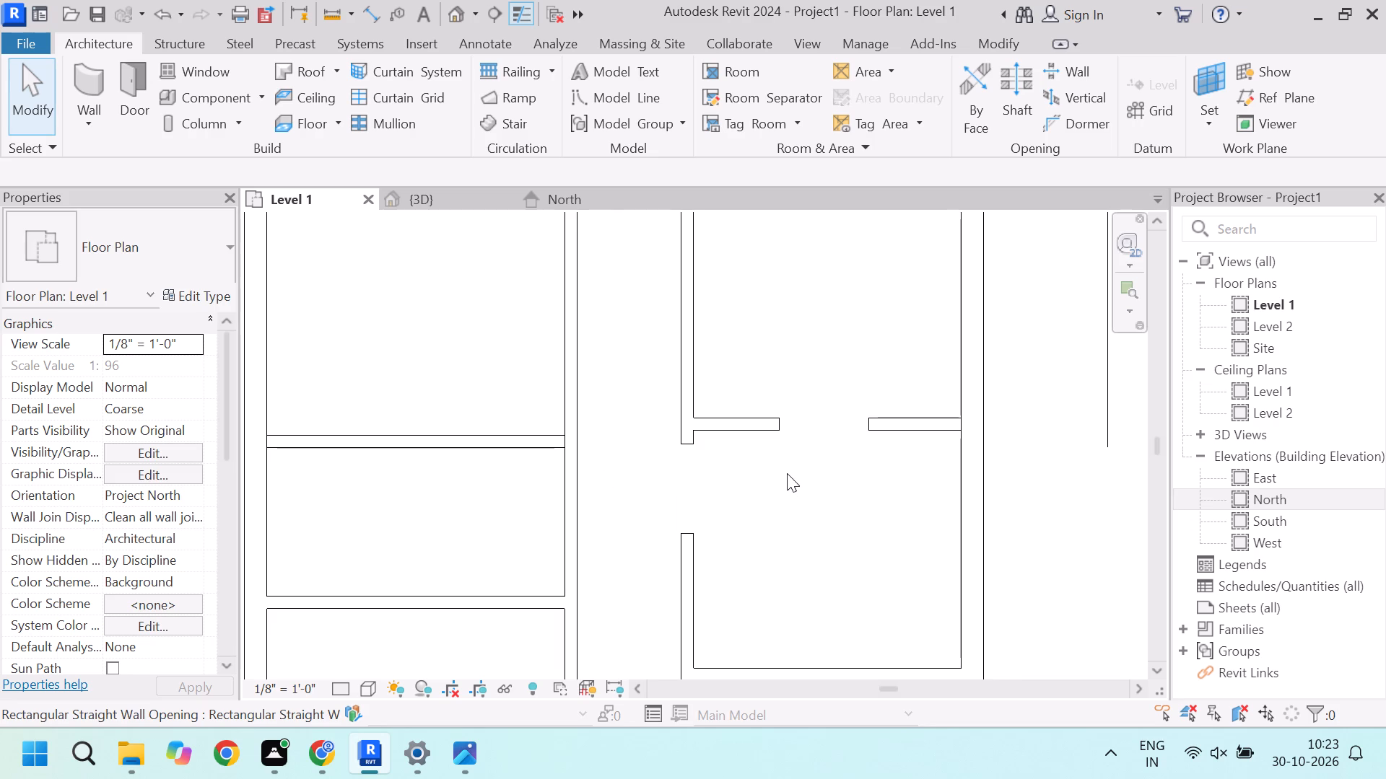
scroll(788, 478, down, 5)
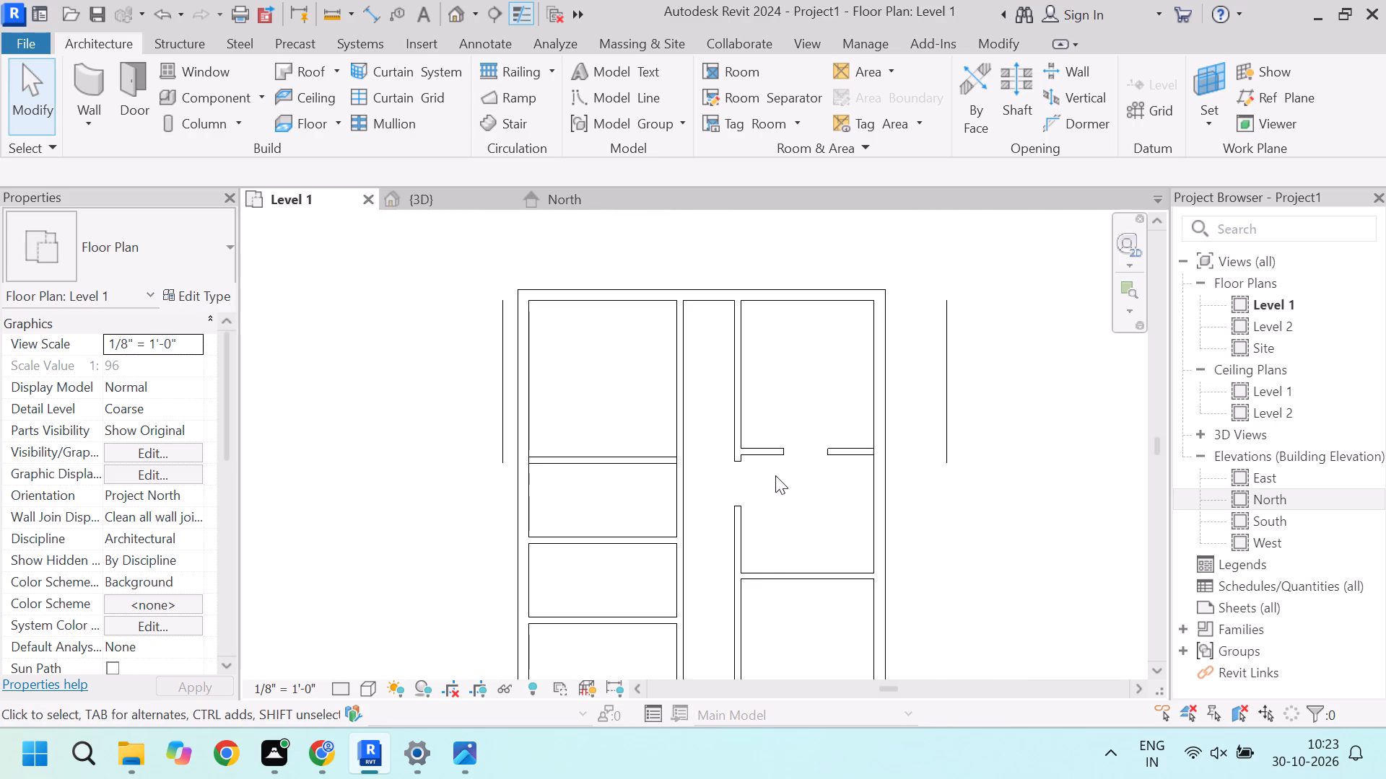
scroll(775, 475, down, 3)
scroll(742, 550, up, 3)
scroll(761, 485, down, 3)
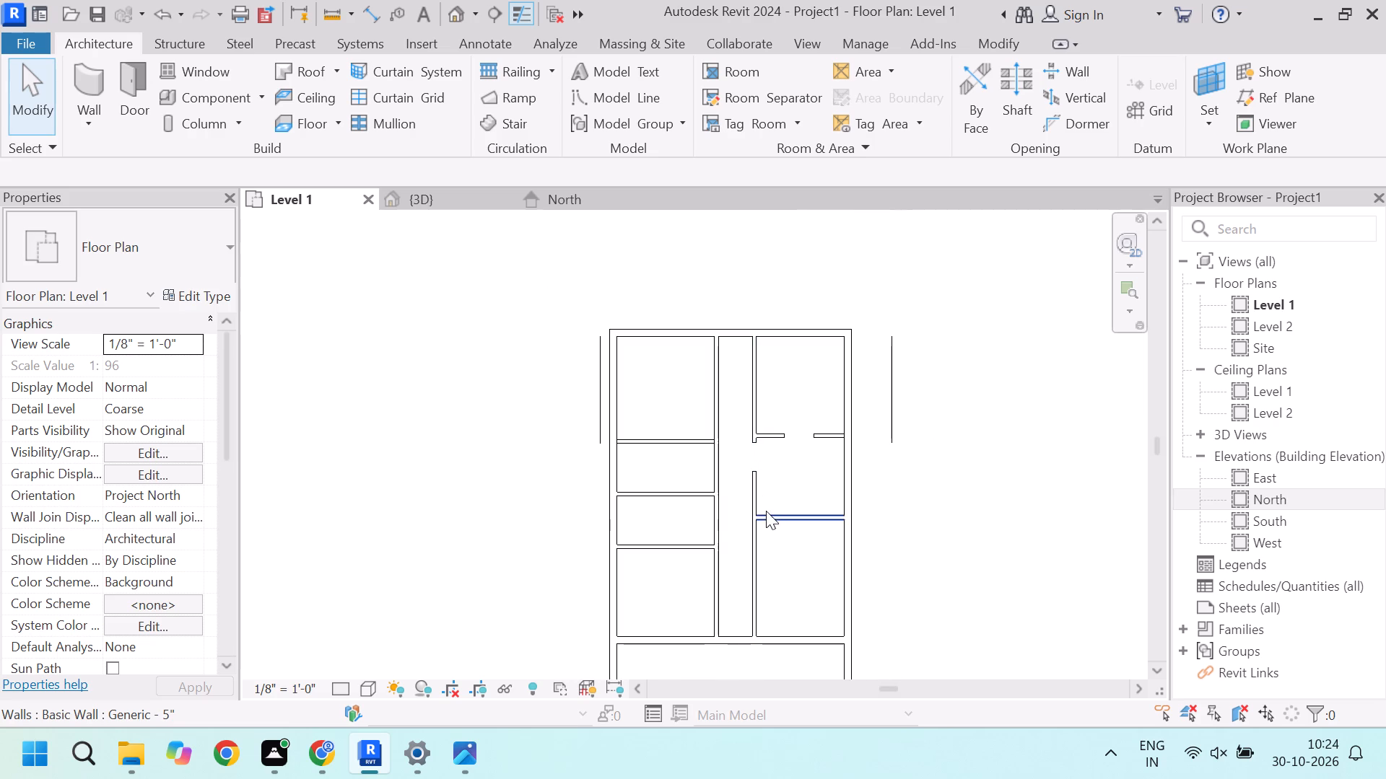
scroll(763, 524, up, 7)
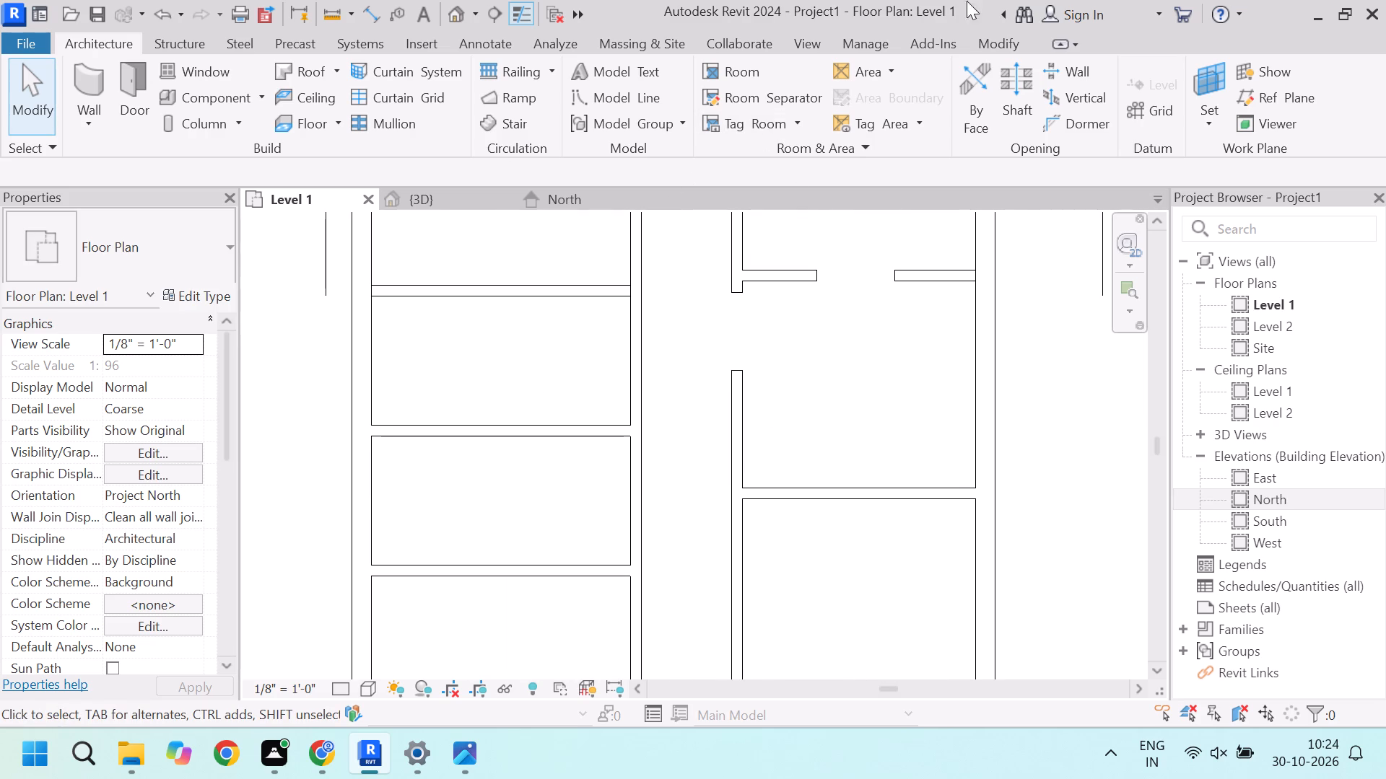
click(1081, 76)
scroll(783, 291, down, 4)
scroll(772, 451, up, 5)
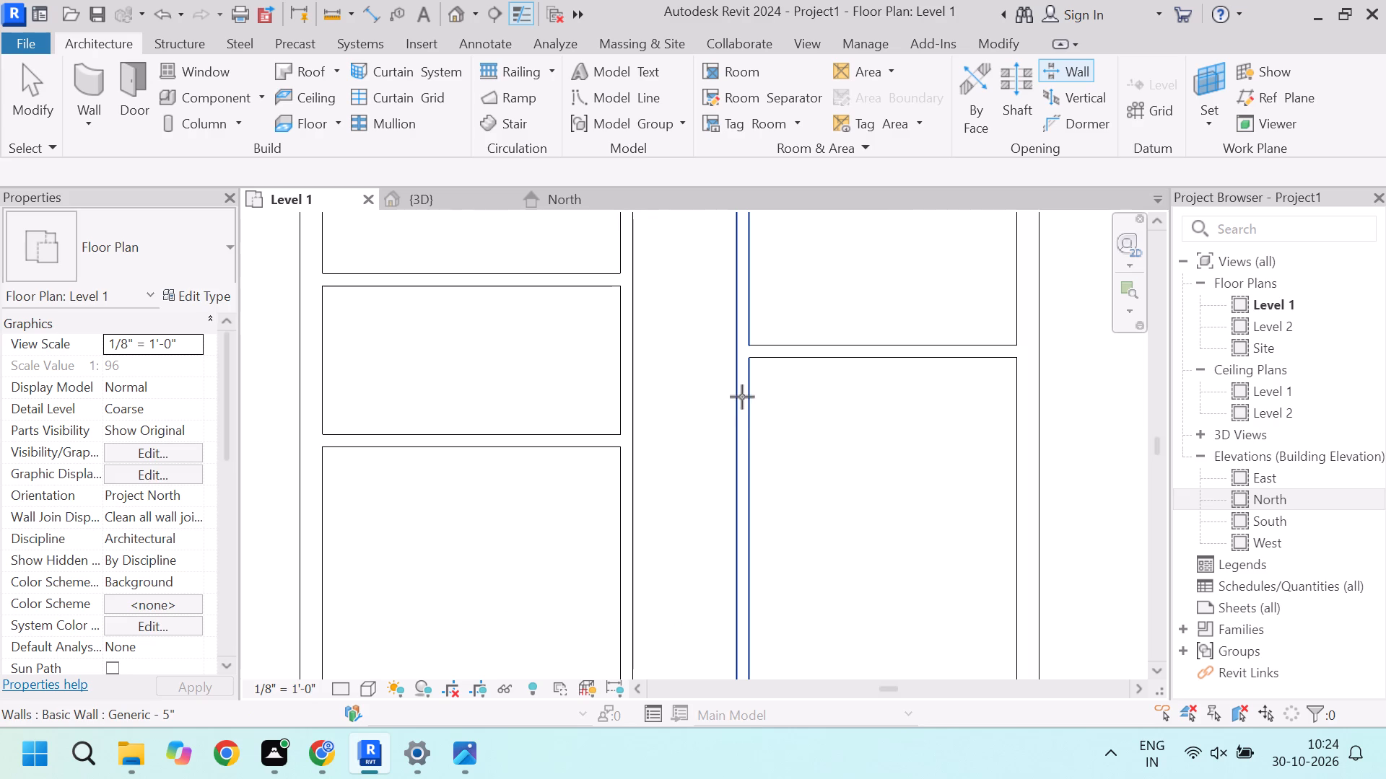
click(742, 397)
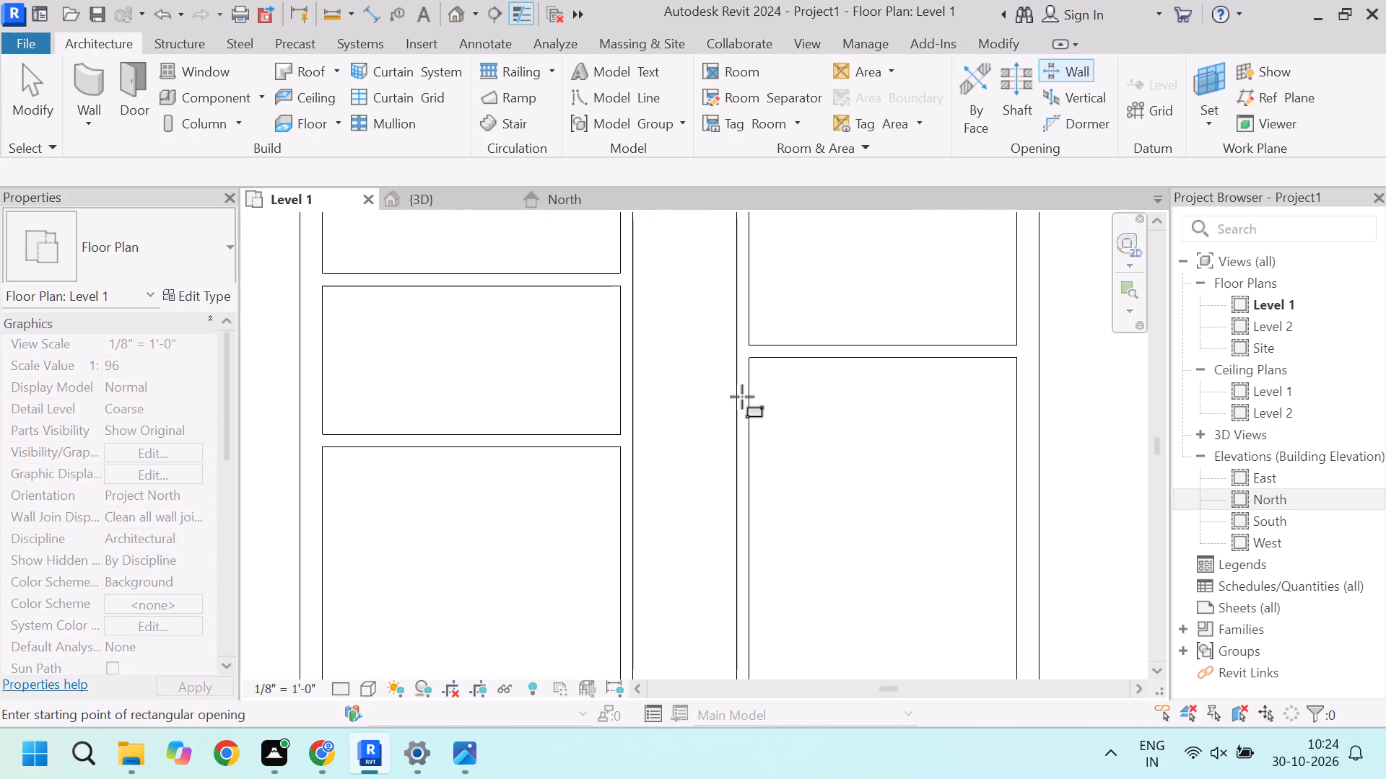
click(738, 389)
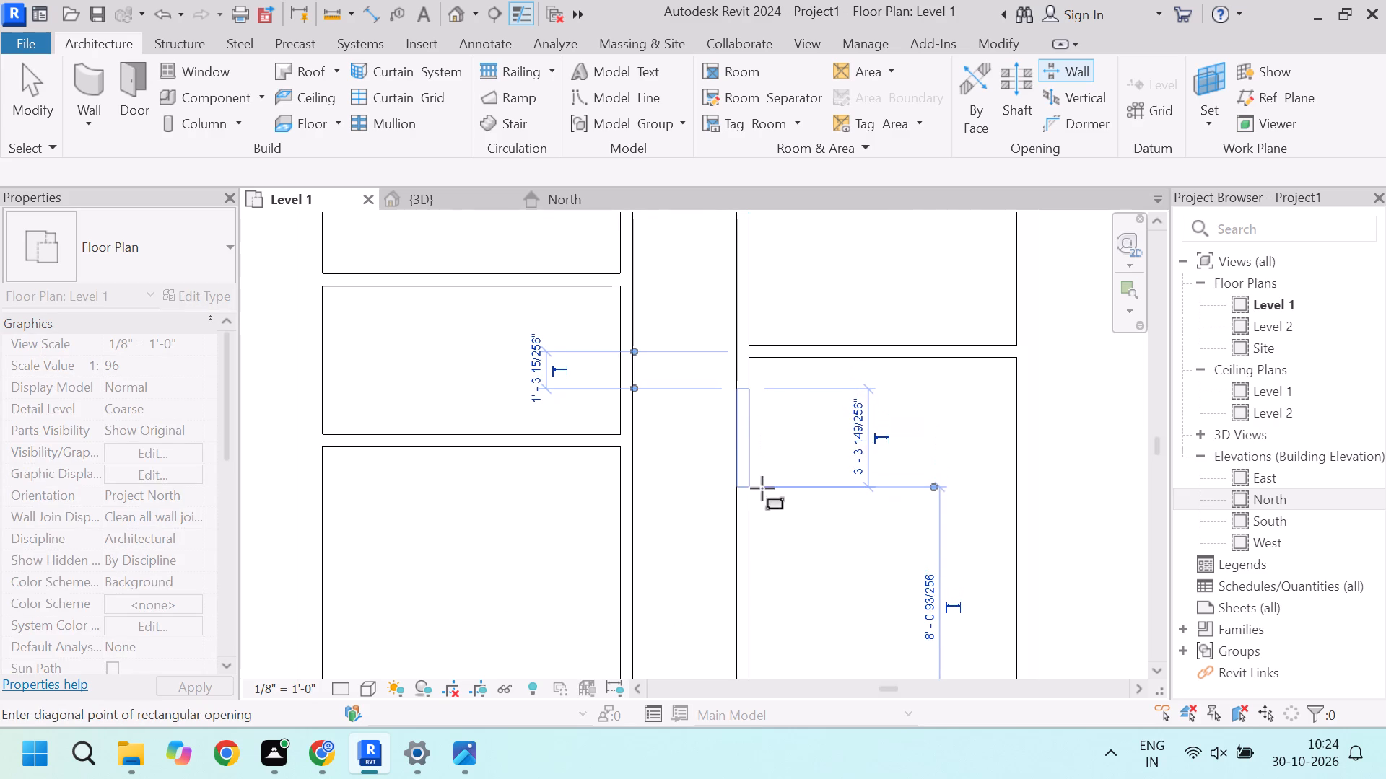
click(762, 488)
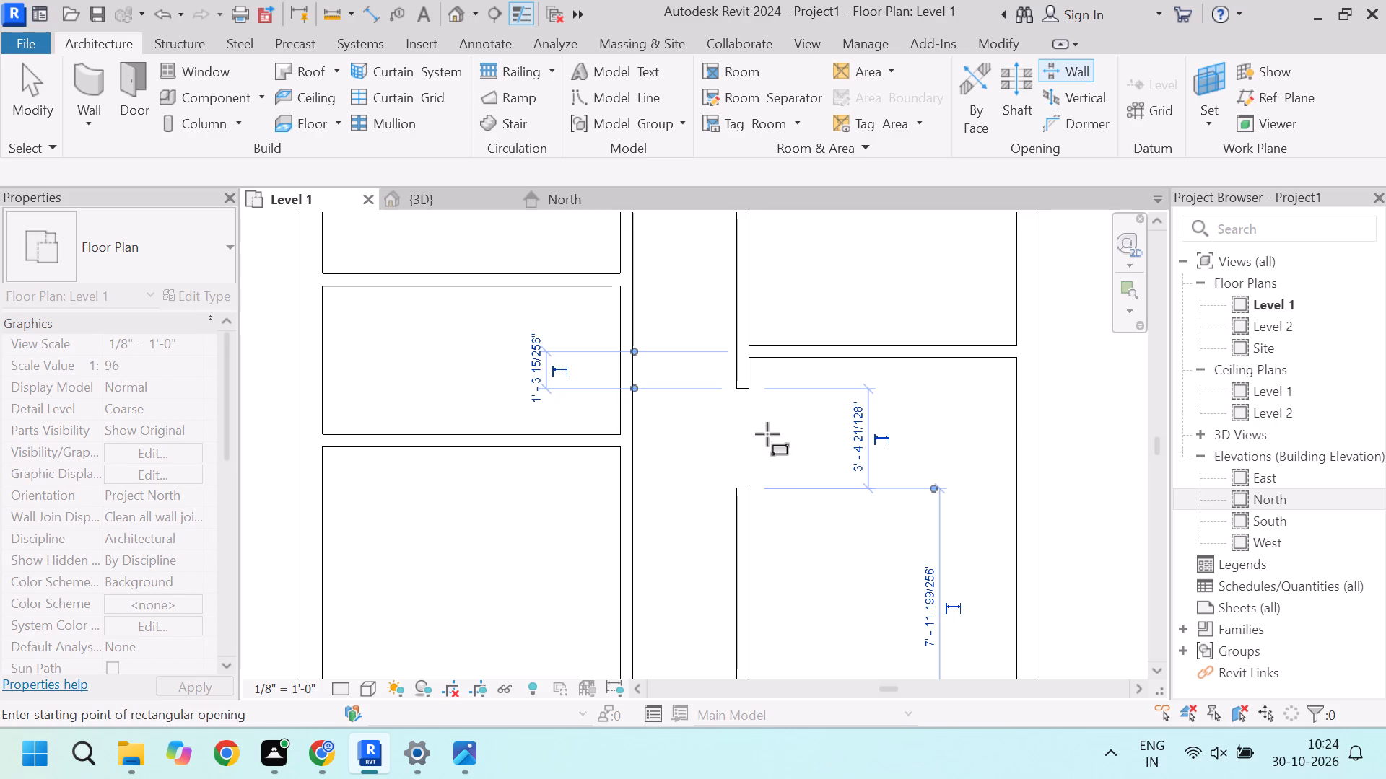
key(Escape)
key(Escape)
key(Escape)
Set the width of the corridor opening into the southern east room to 3'.
click(751, 421)
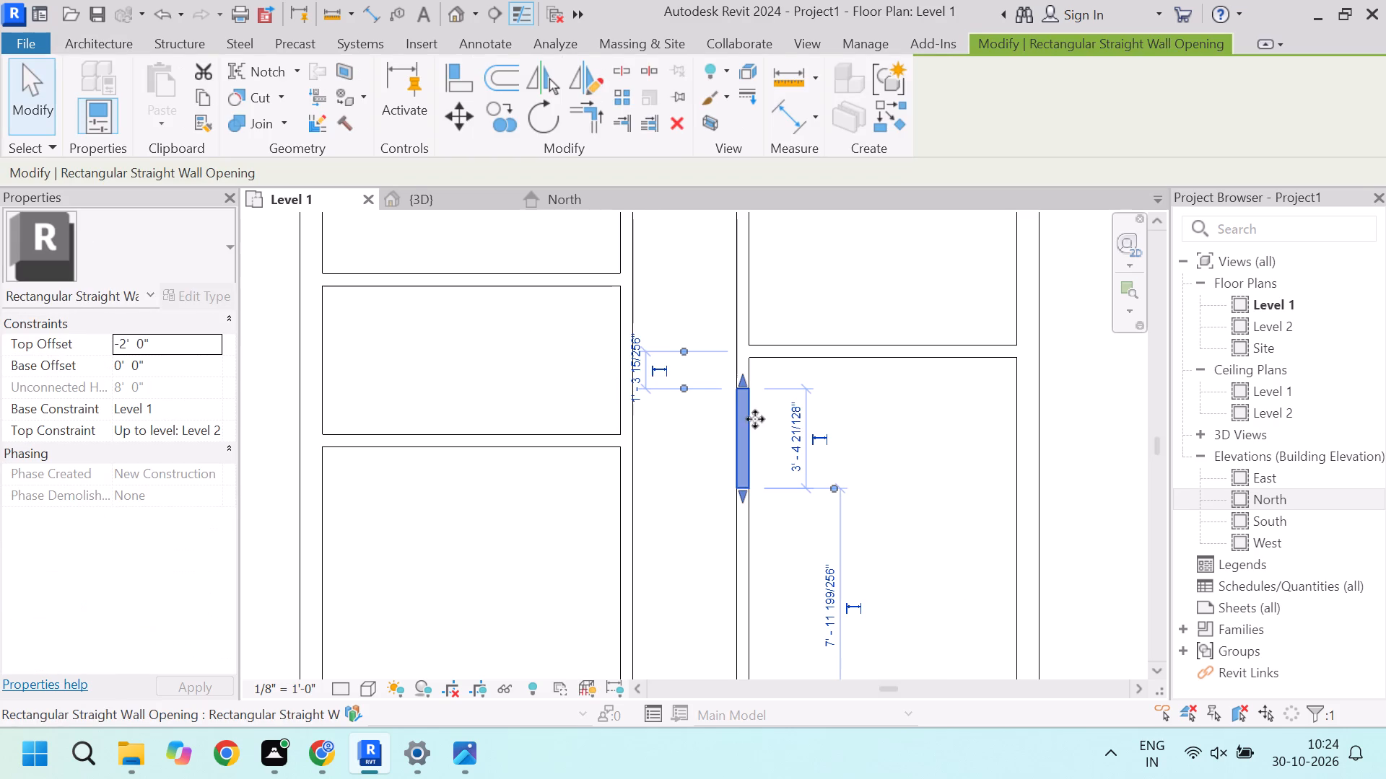
click(798, 446)
text(3')
key(Return)
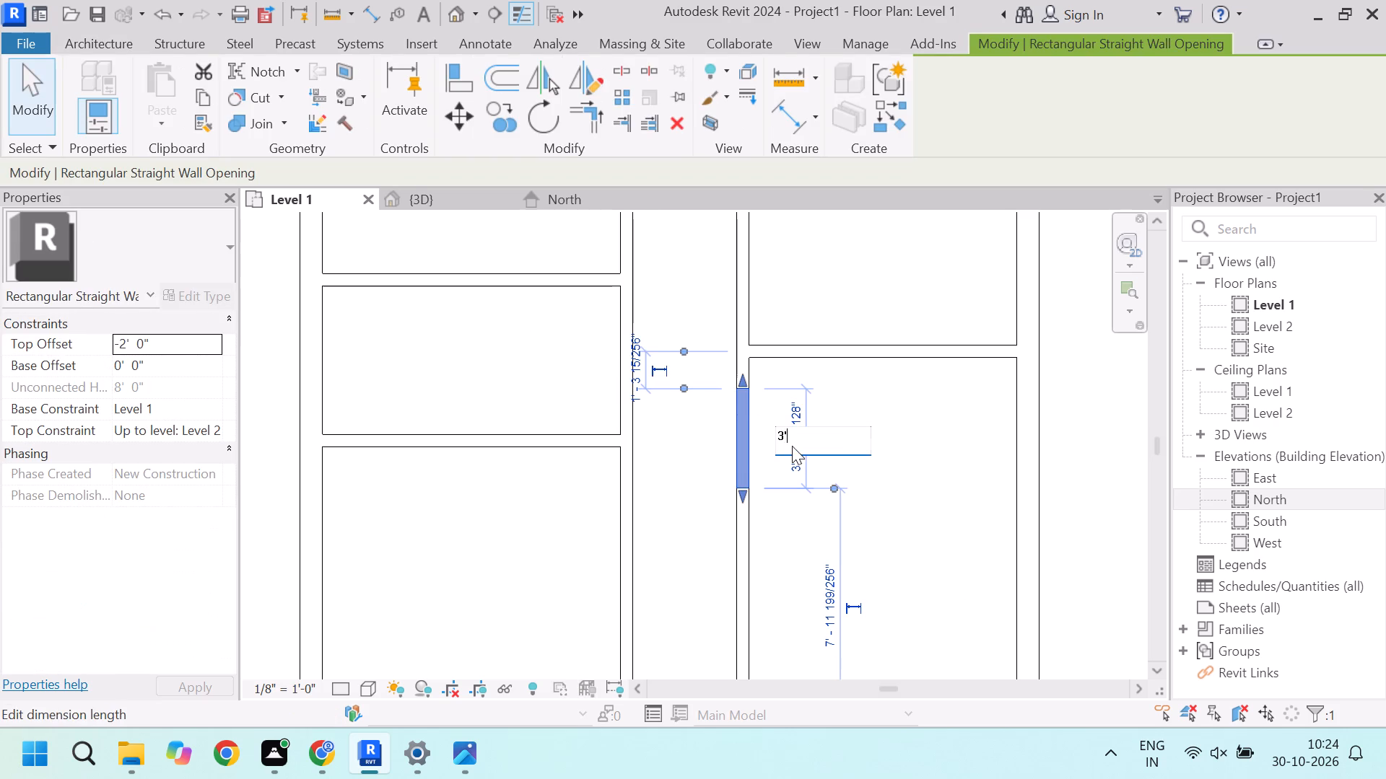
click(911, 458)
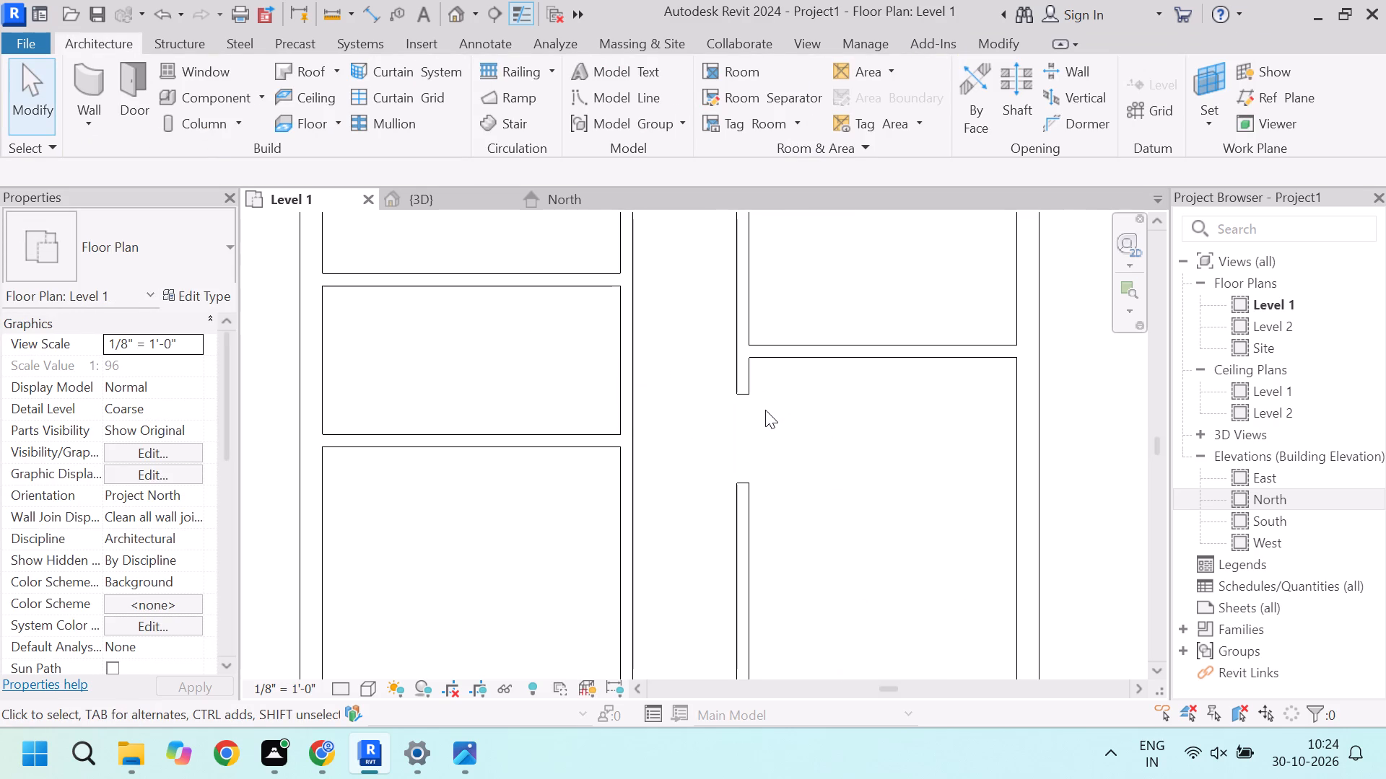
Move the southern east room's corridor opening north, to about 8" from the cross partition on its north side.
scroll(765, 410, up, 3)
click(725, 410)
scroll(739, 384, up, 2)
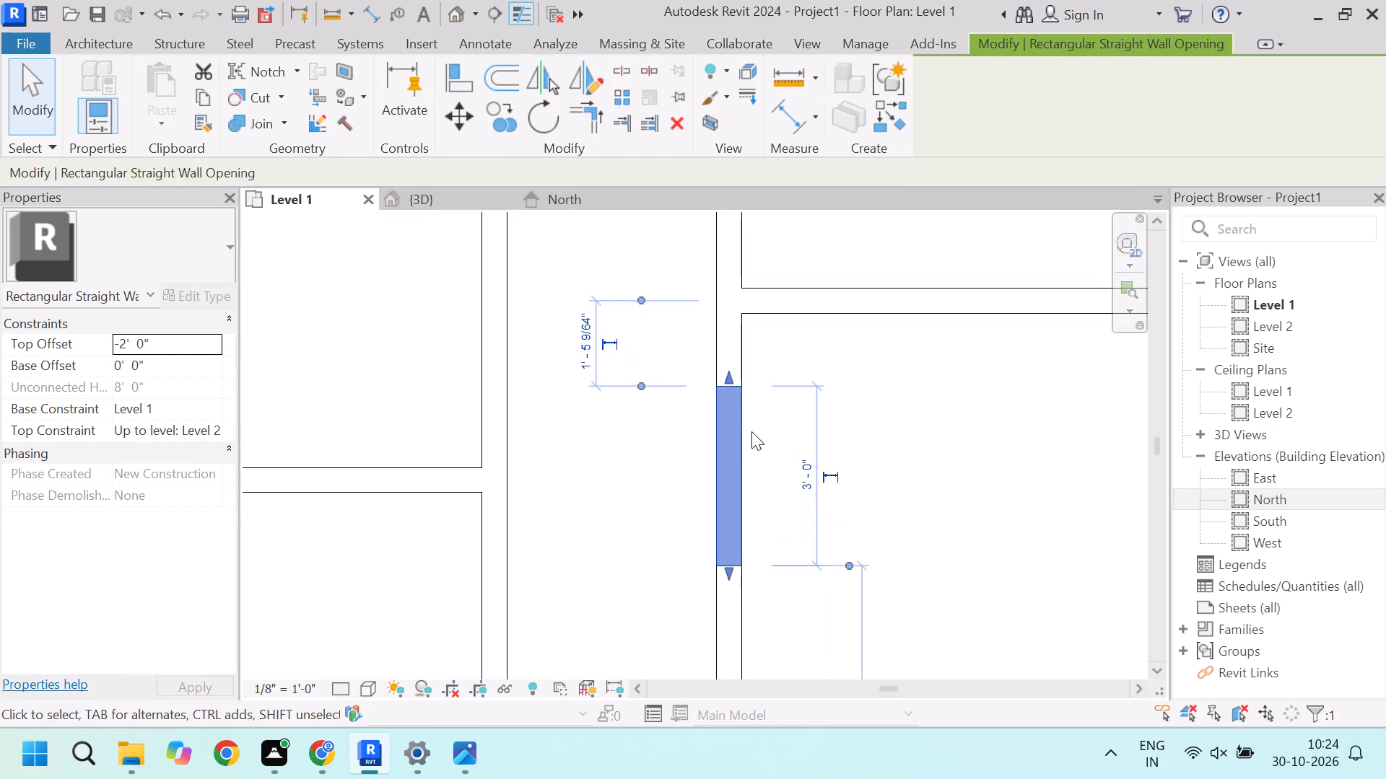
drag(744, 431, 743, 380)
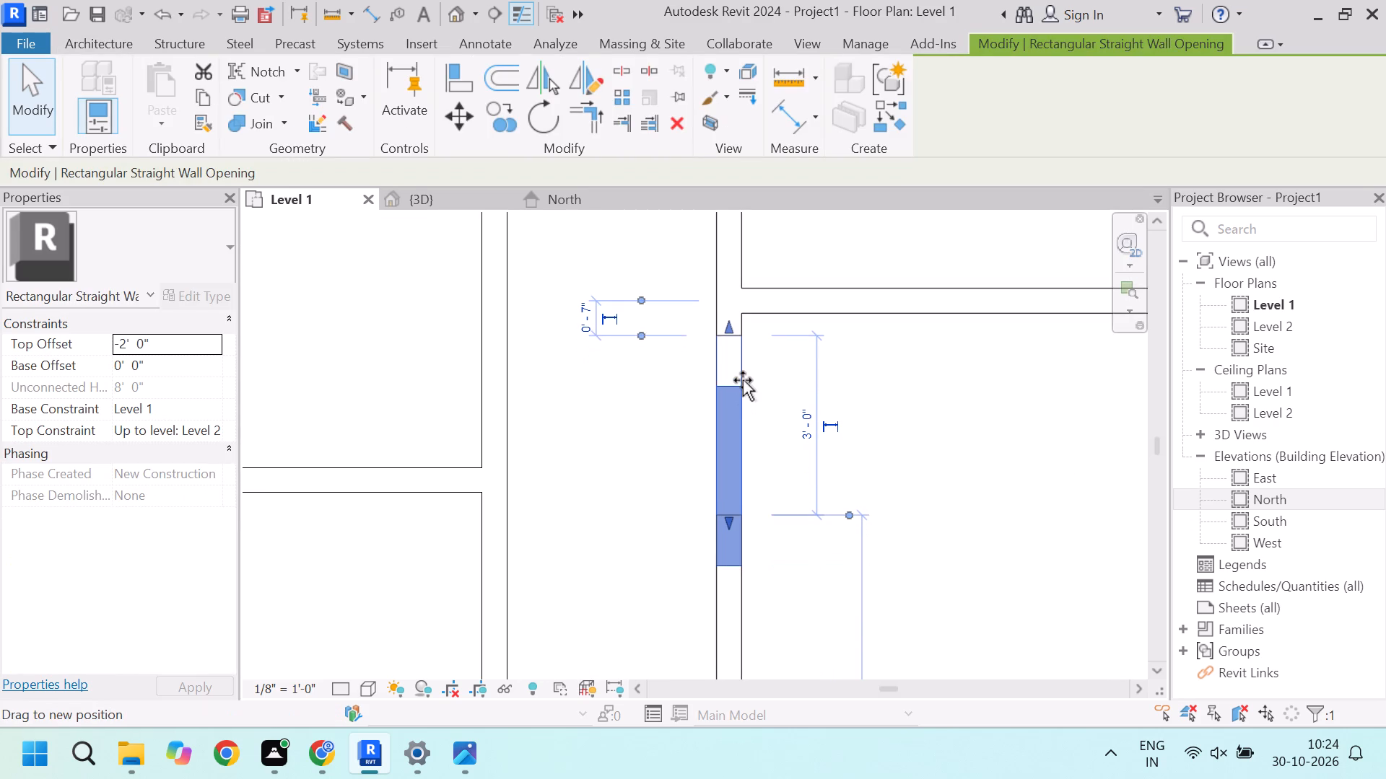
drag(743, 380, 738, 386)
click(933, 402)
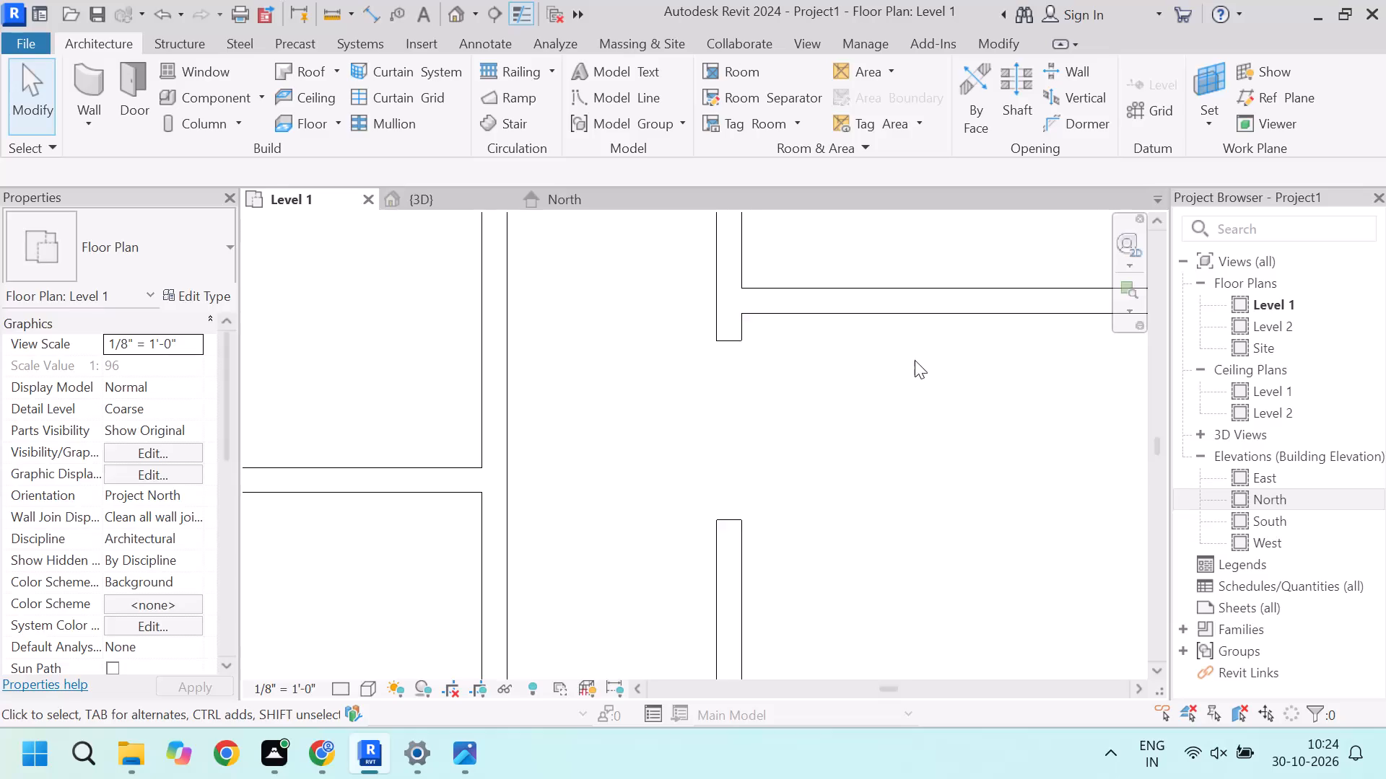
Set the width of the corridor opening into the southern east room to 4'.
scroll(930, 330, down, 3)
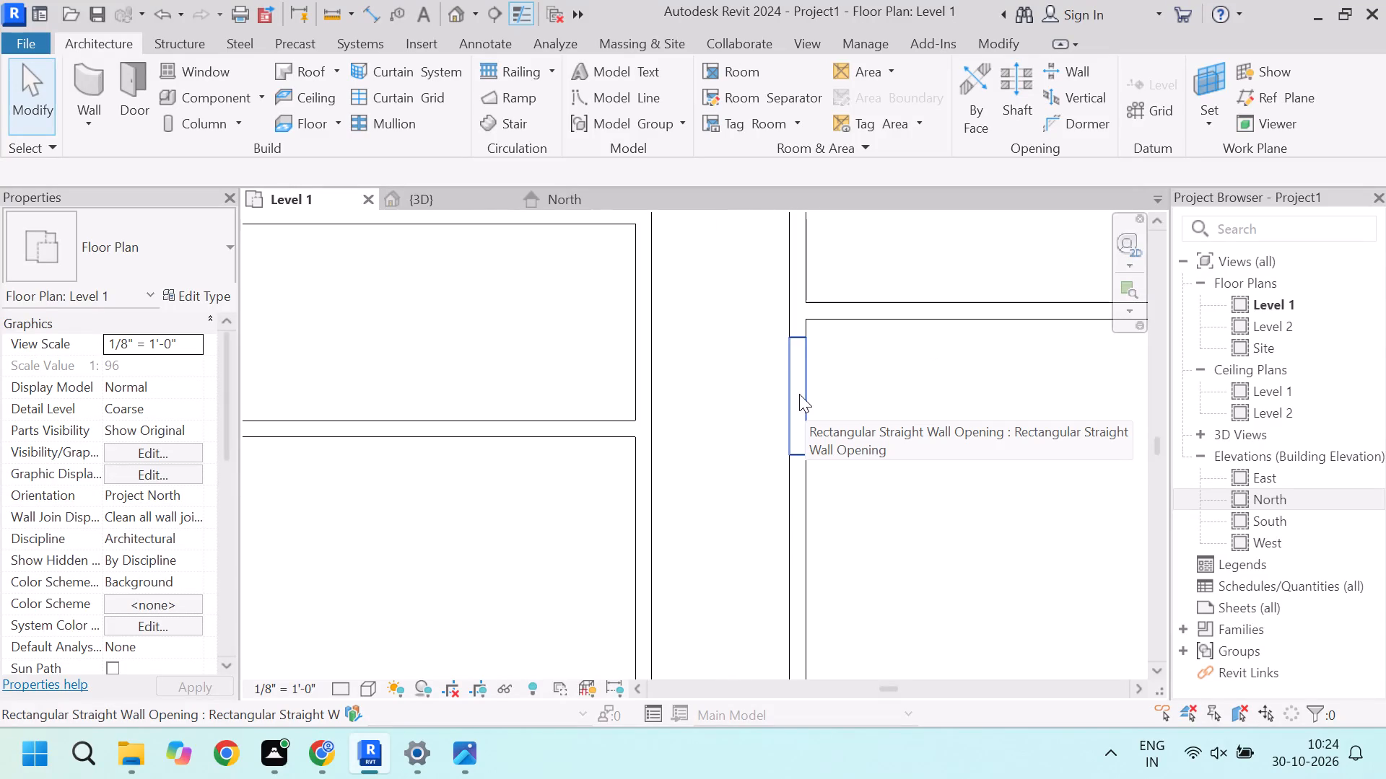
scroll(847, 386, down, 3)
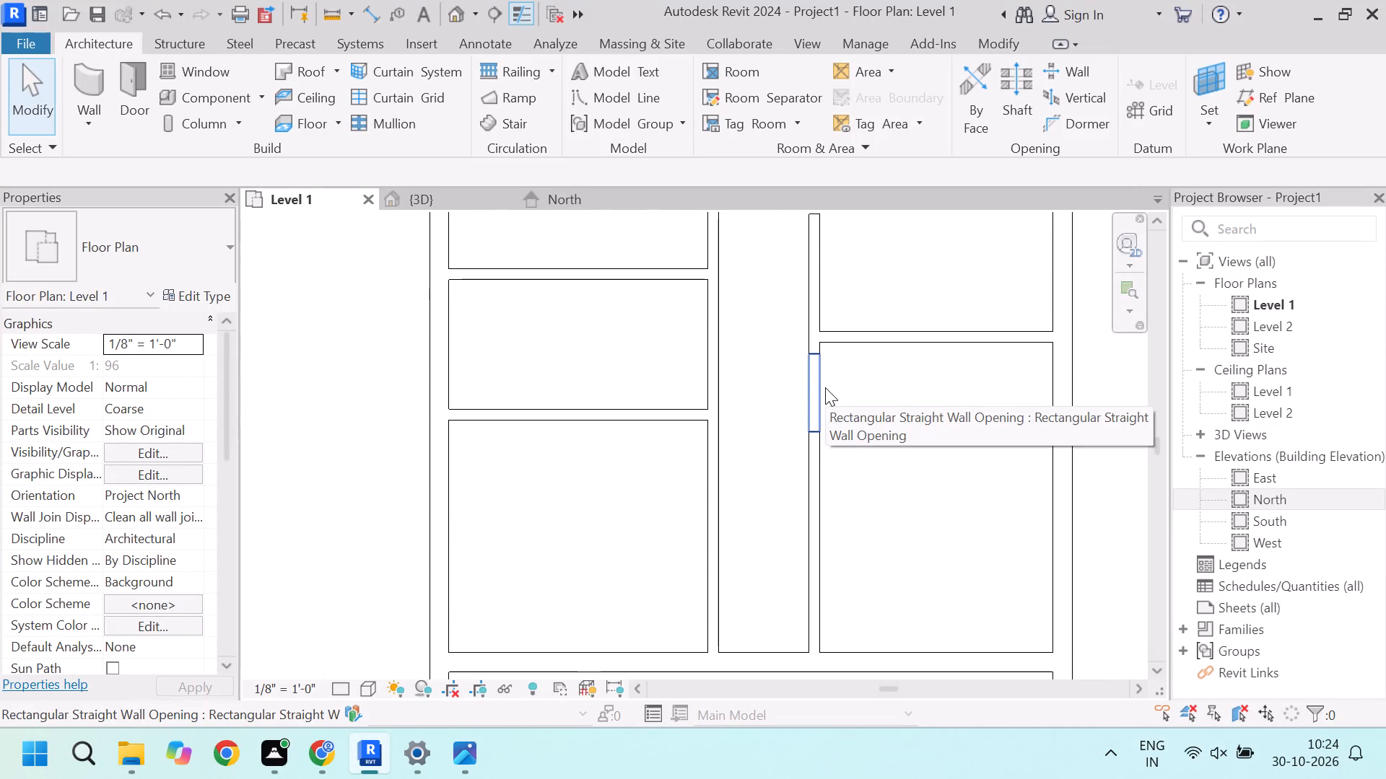
scroll(800, 383, down, 3)
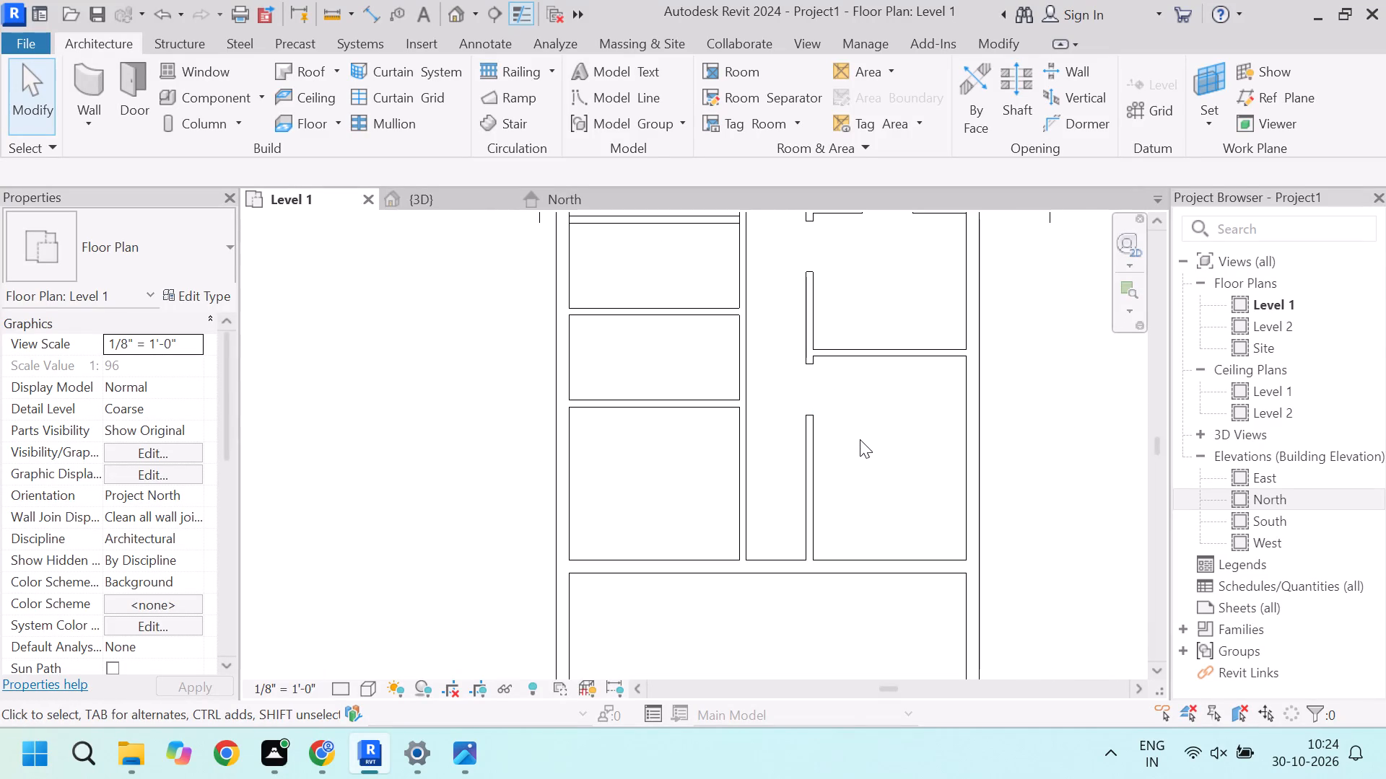
scroll(813, 384, up, 3)
click(813, 384)
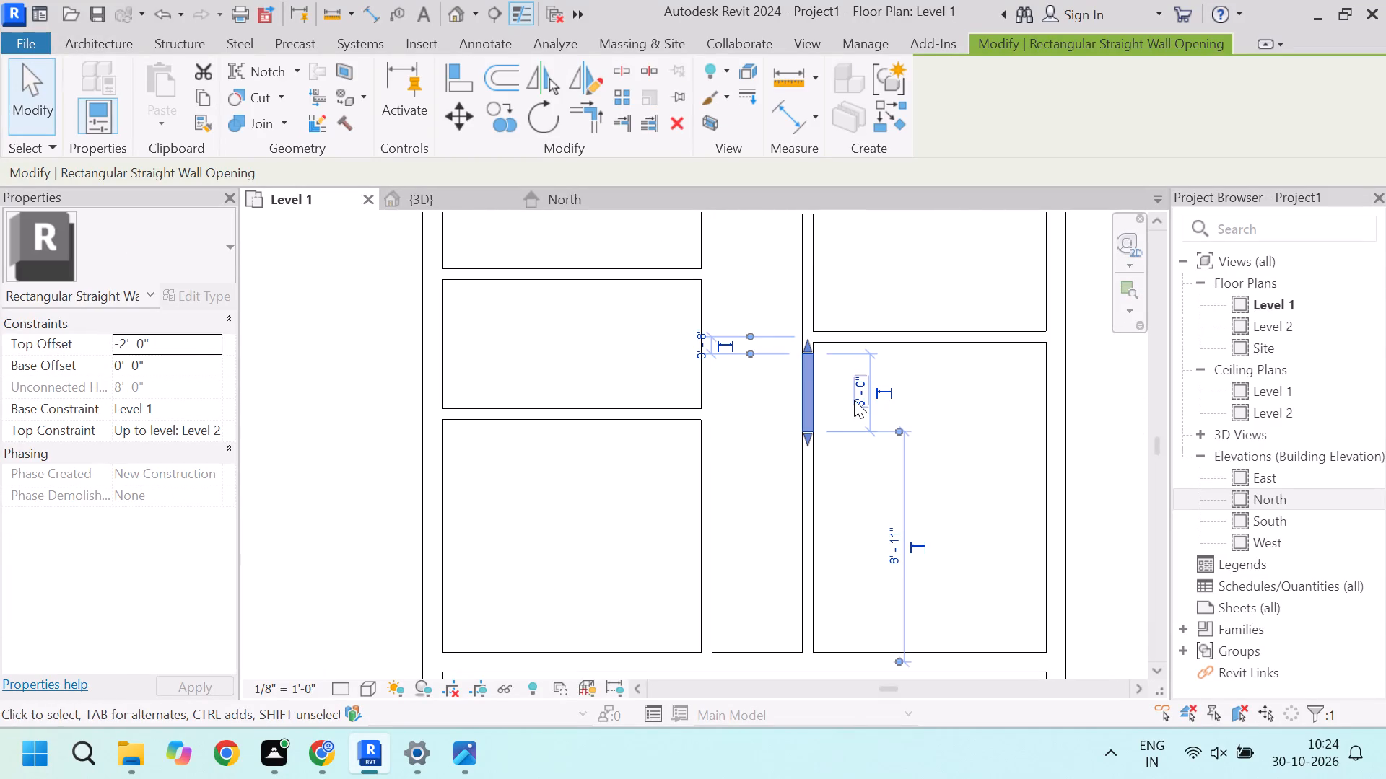
click(854, 400)
text(4')
key(Return)
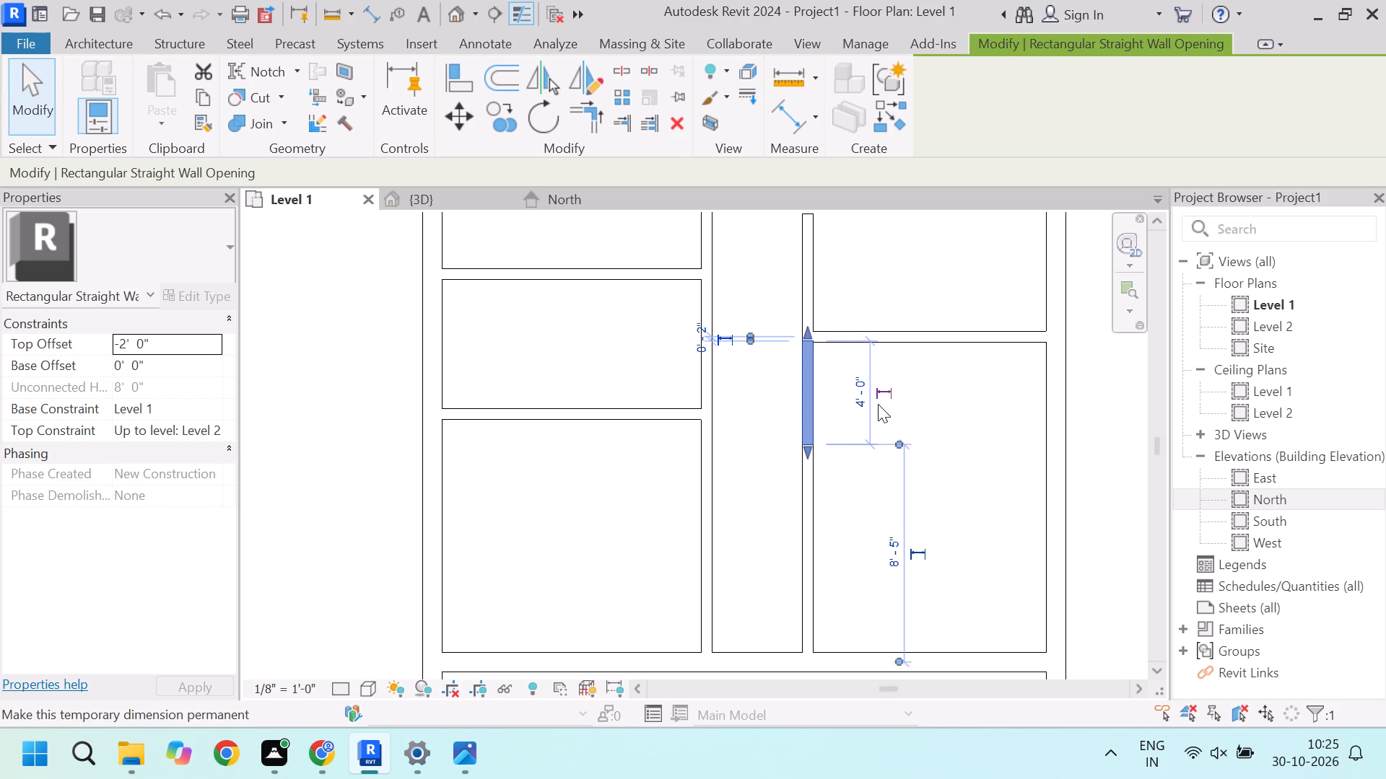
Move the 4' corridor opening of the southern east room slightly south, to about 8" from its north partition.
scroll(847, 392, up, 5)
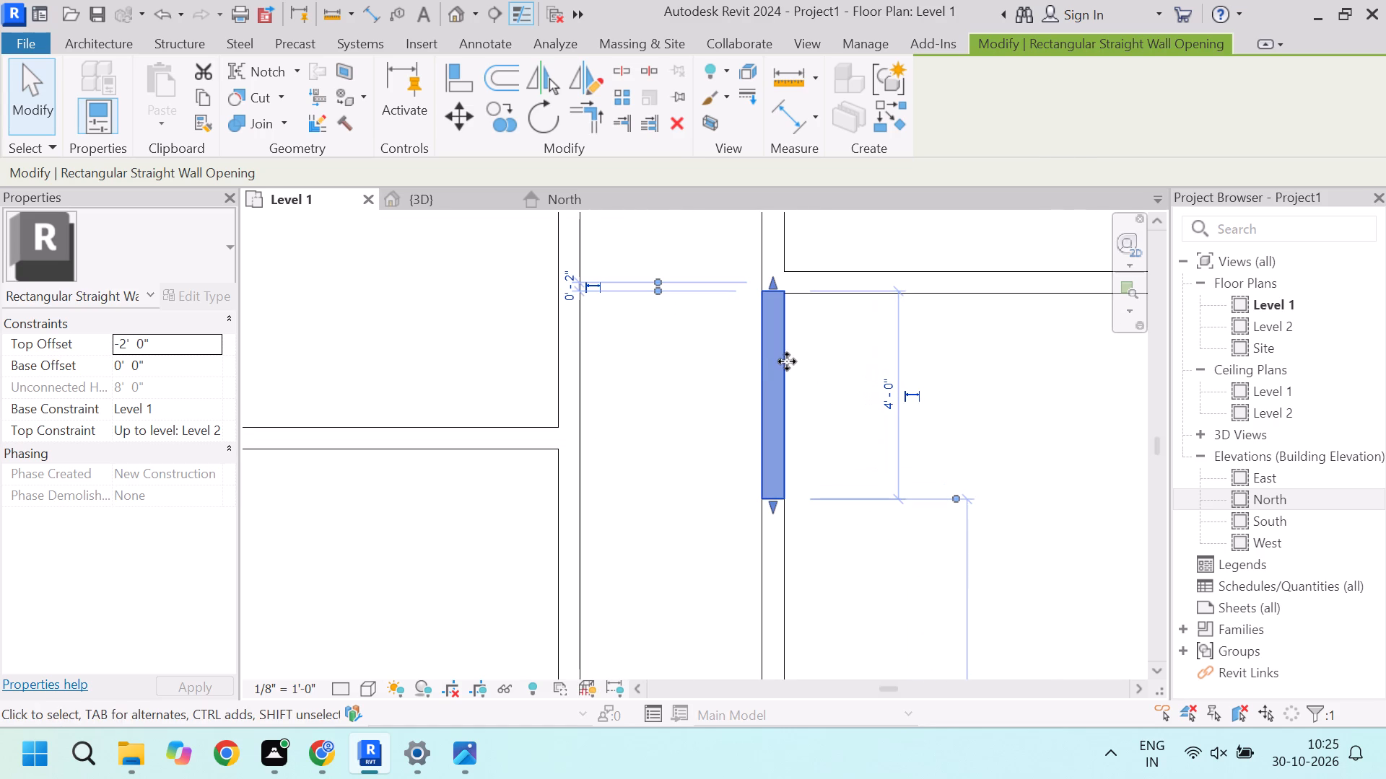
drag(783, 360, 779, 390)
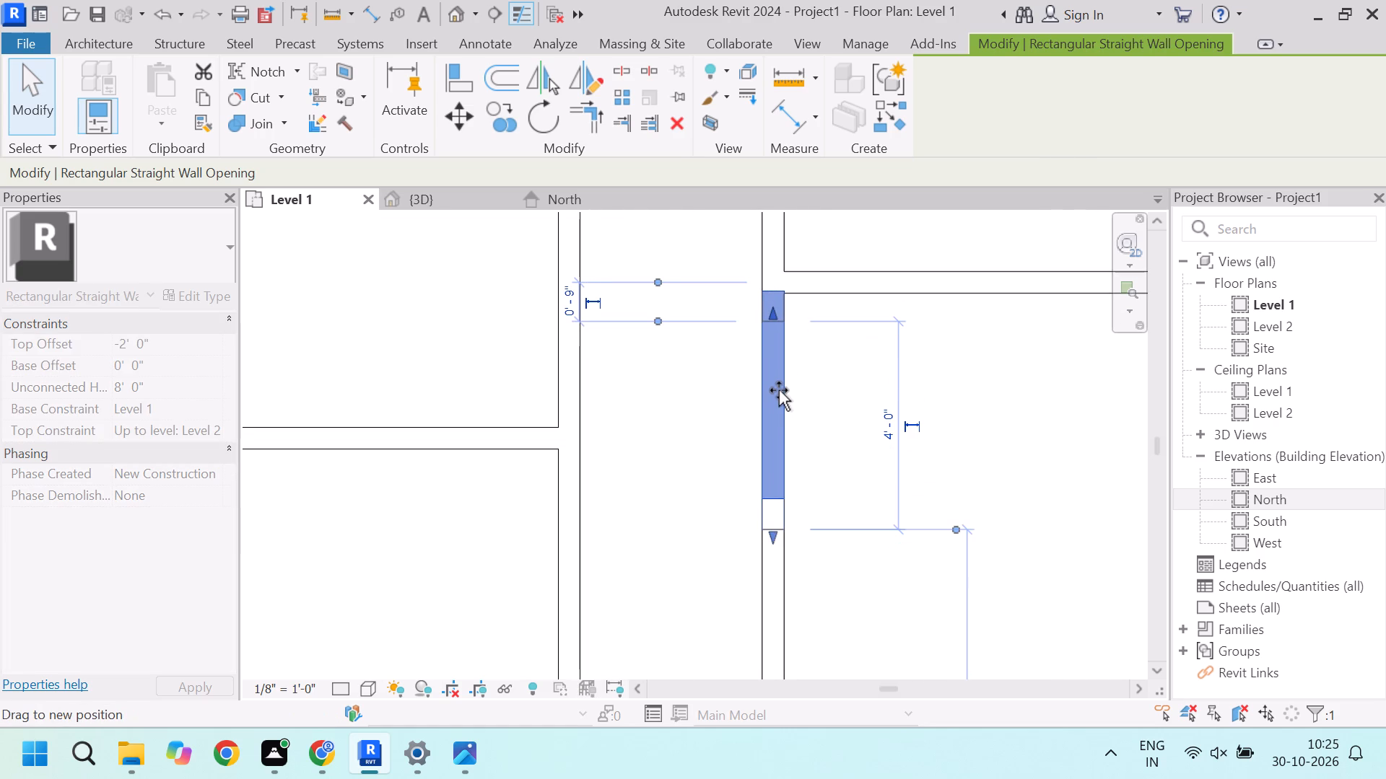
drag(779, 390, 779, 386)
click(925, 372)
scroll(820, 358, down, 5)
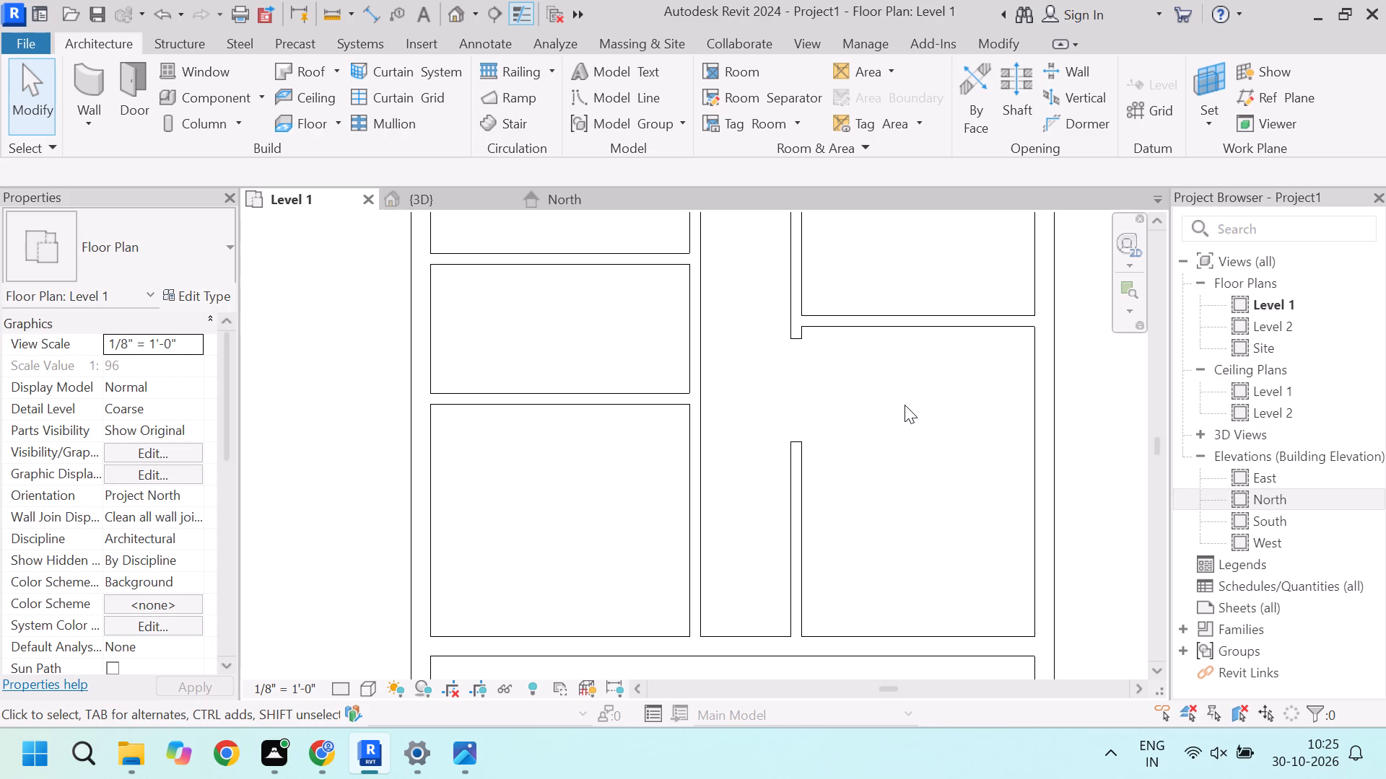
Move the 3' opening in the middle east room's north partition west, to about 2'-10" from the corridor partition.
scroll(852, 314, up, 6)
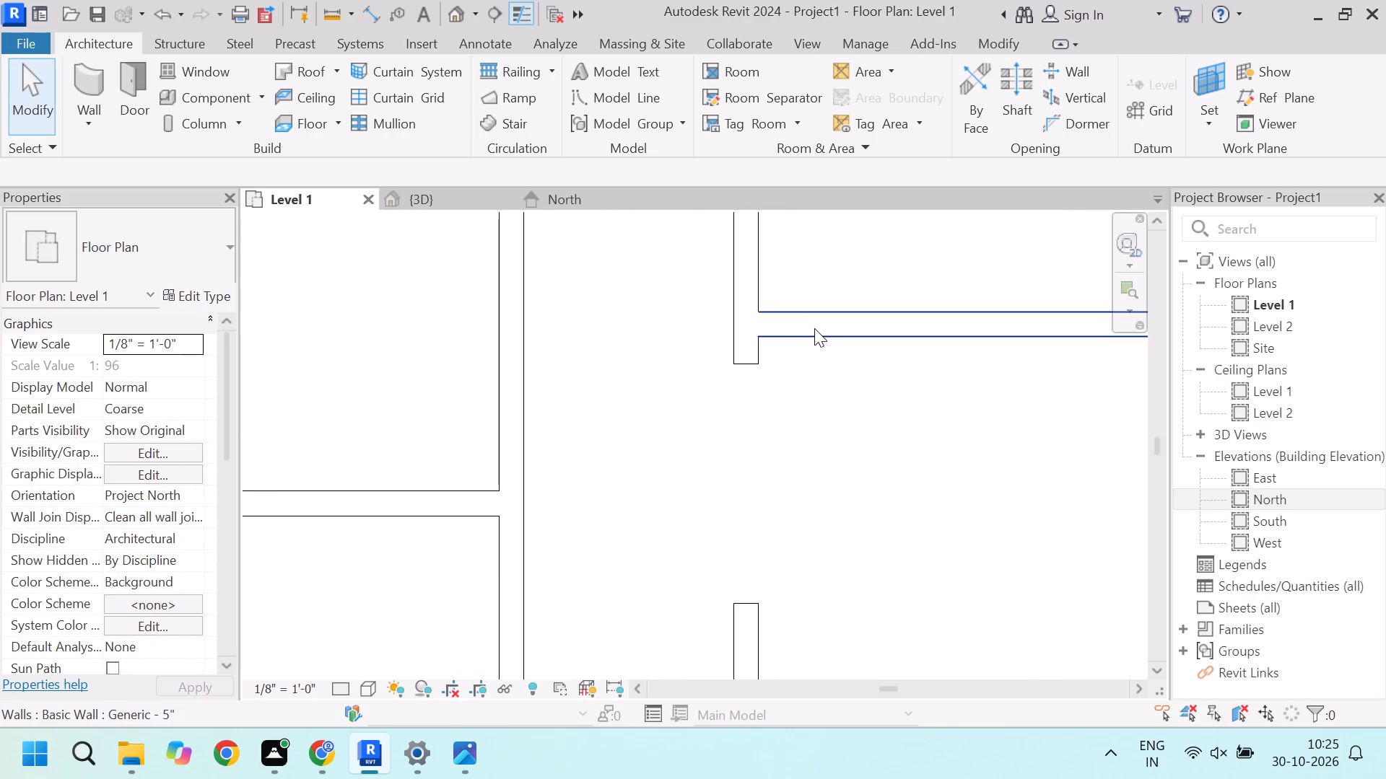
scroll(751, 442, down, 11)
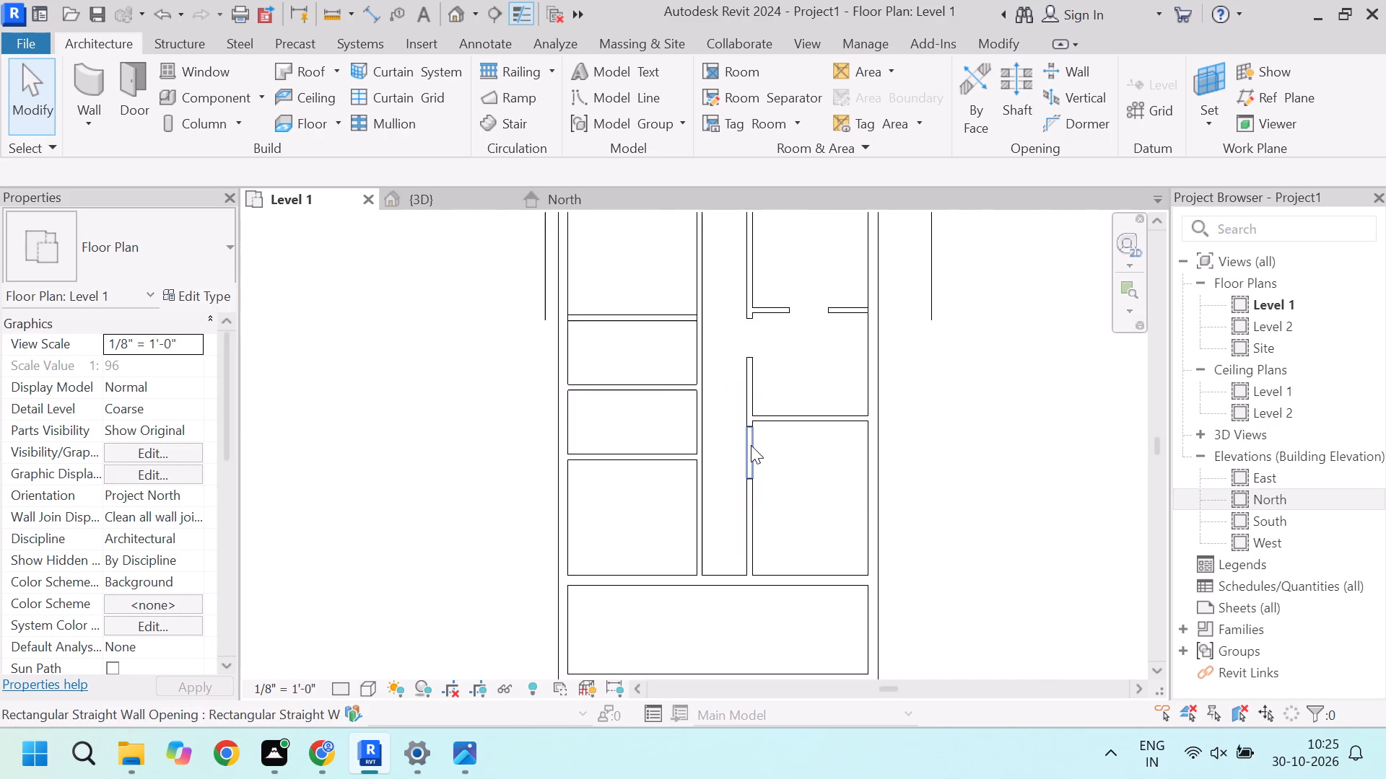
scroll(751, 445, down, 4)
scroll(778, 369, up, 8)
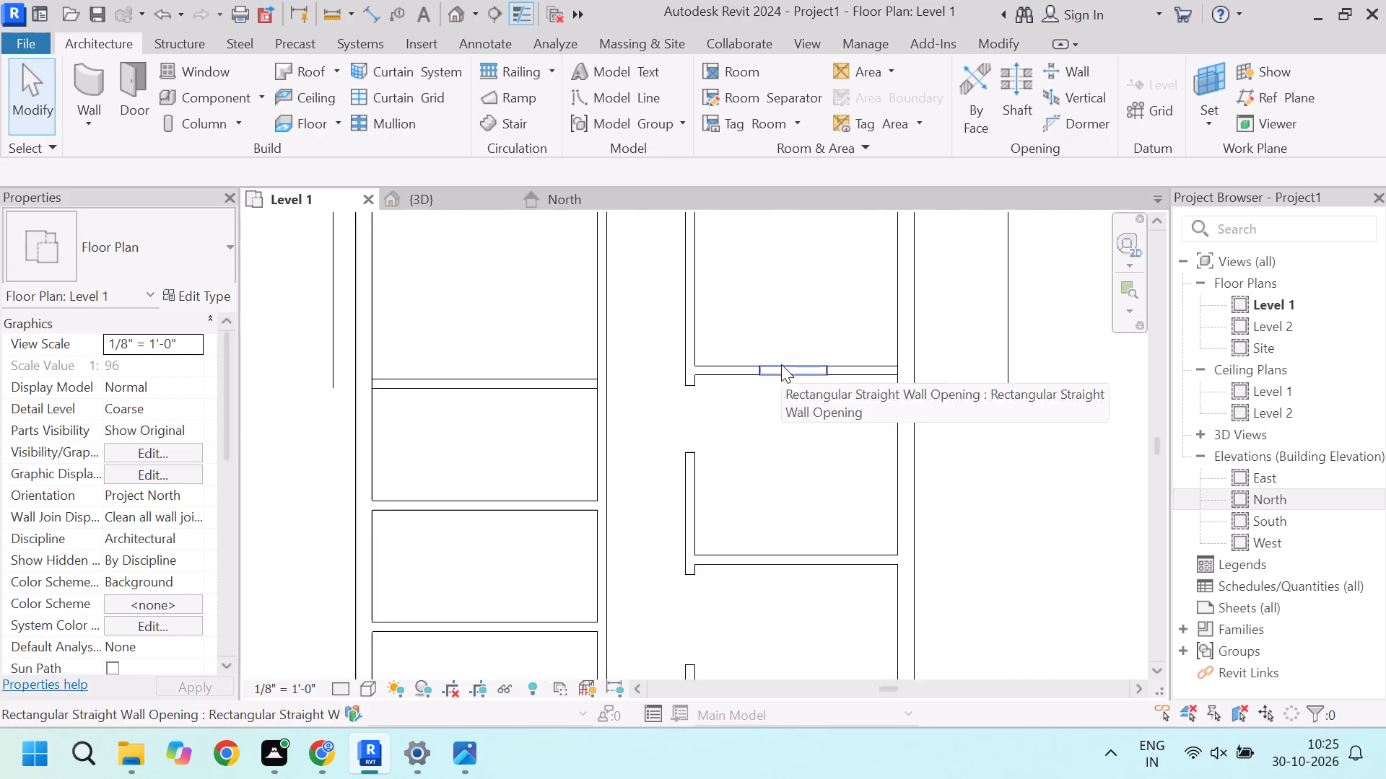
scroll(781, 364, up, 9)
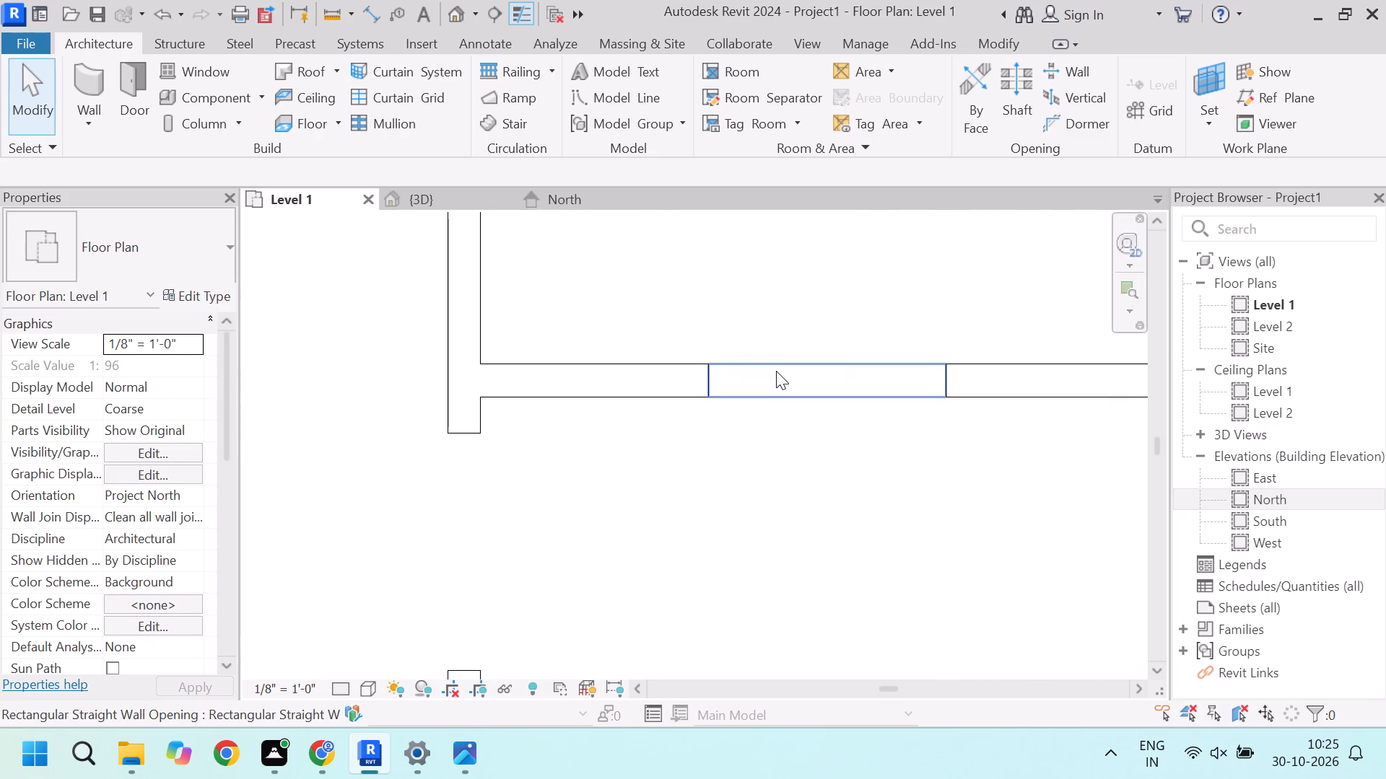
click(768, 371)
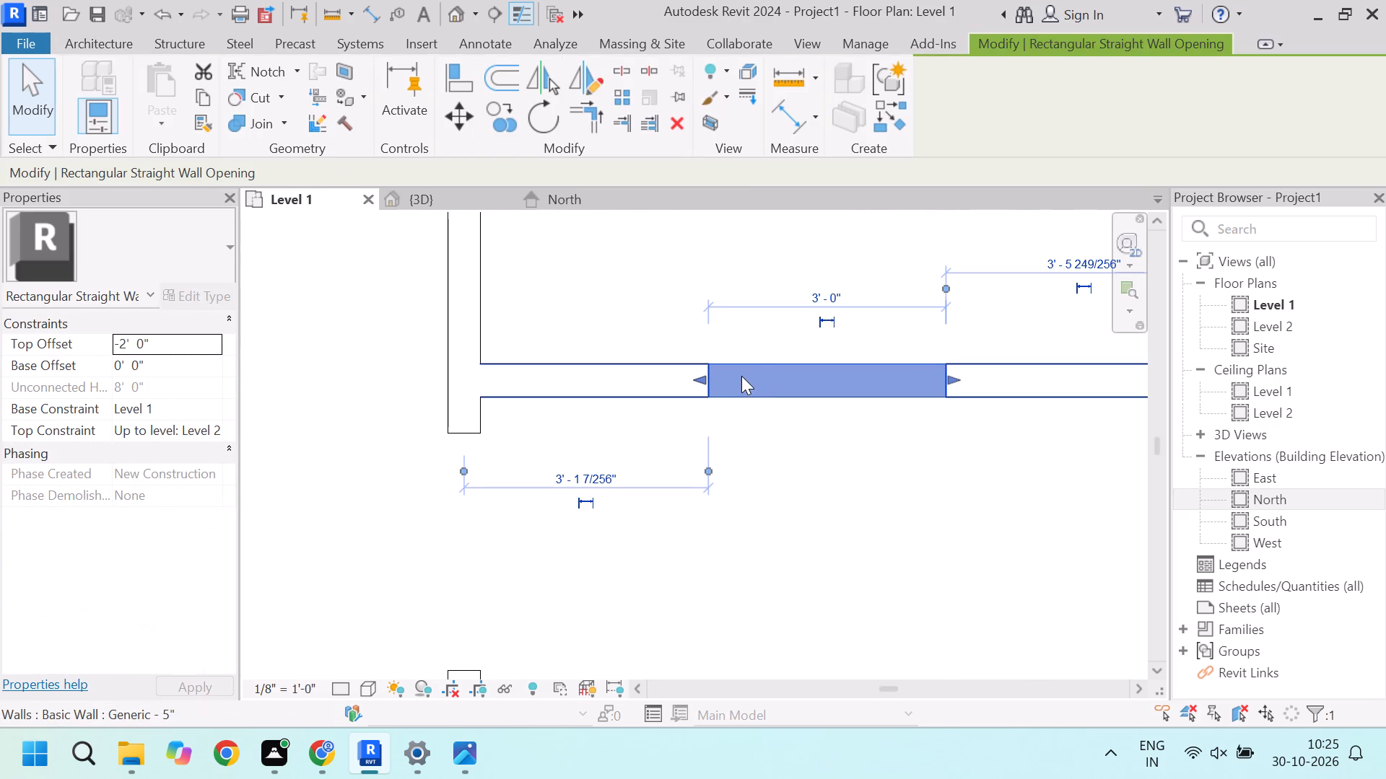
drag(757, 364, 749, 364)
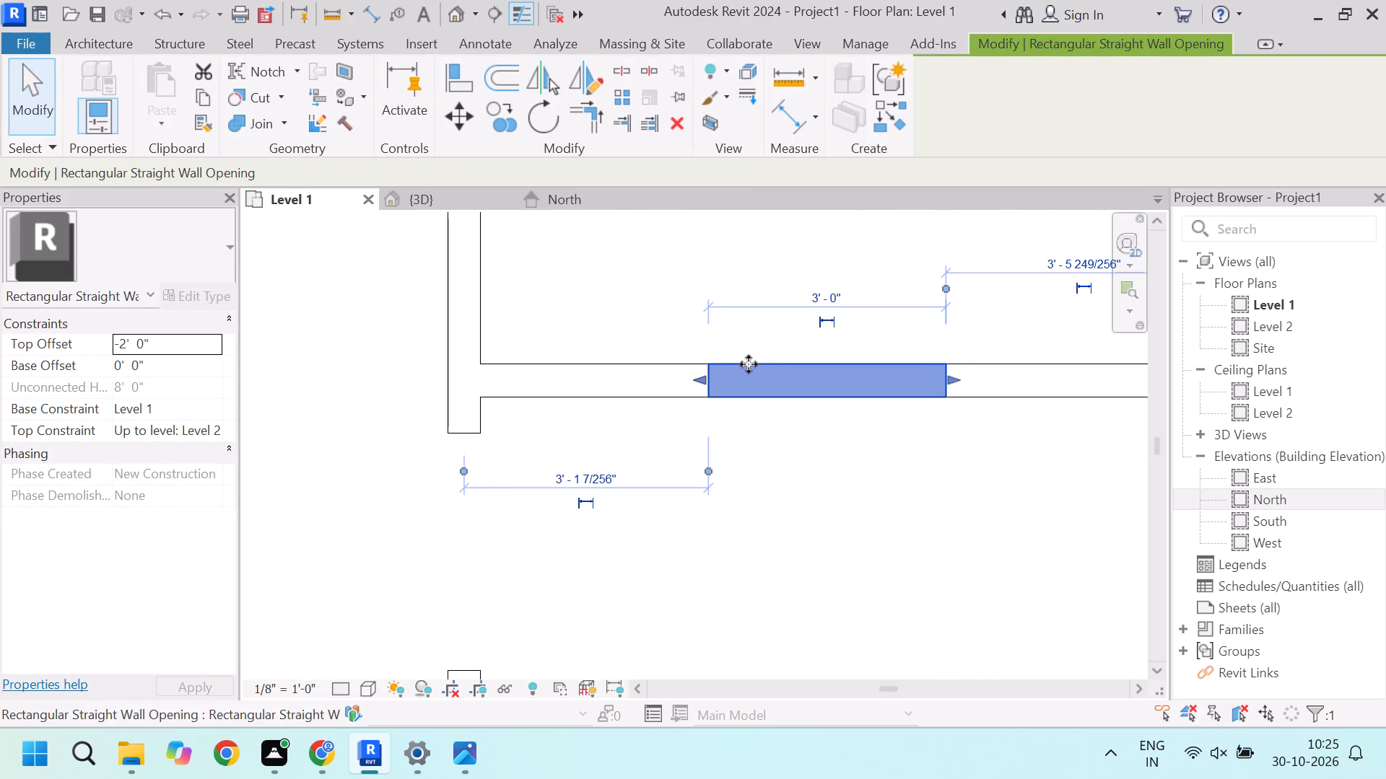
drag(749, 364, 723, 364)
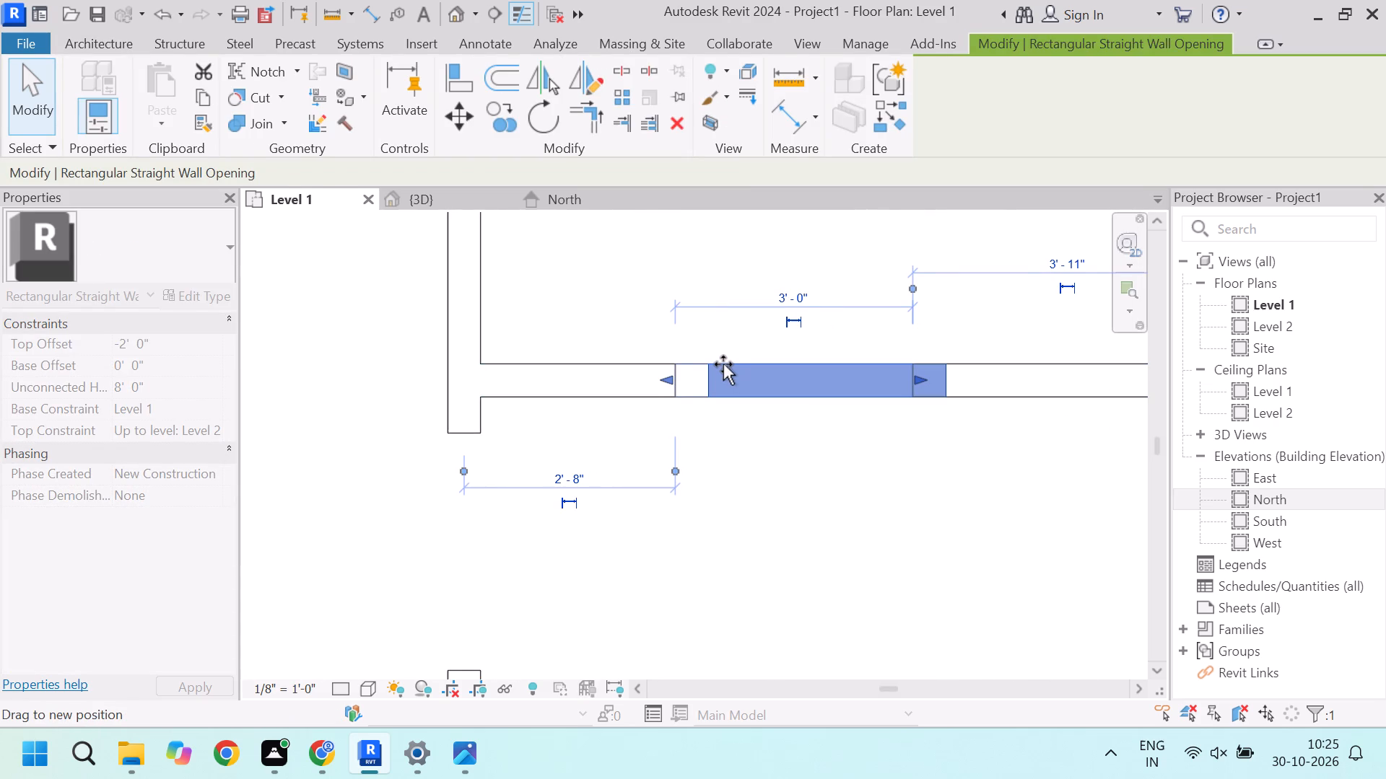
drag(723, 364, 735, 364)
click(789, 250)
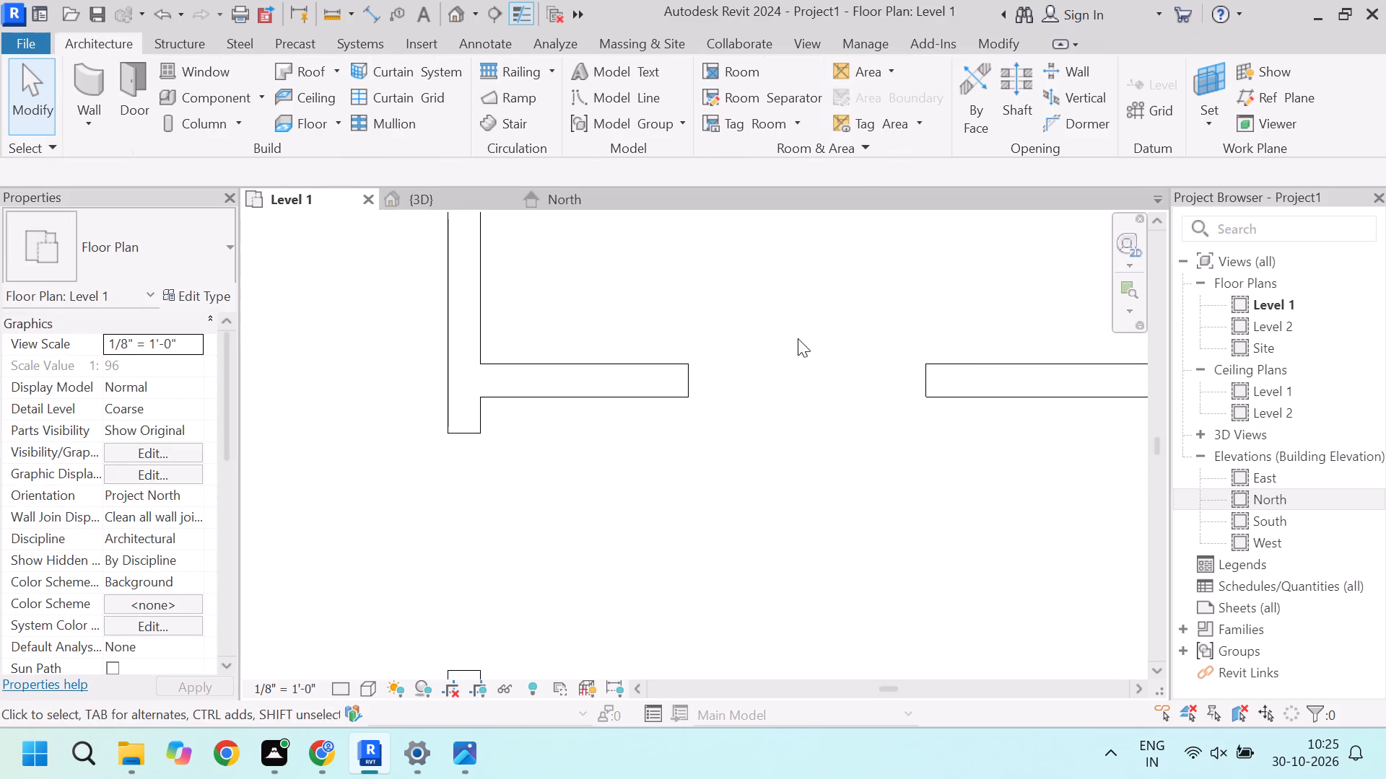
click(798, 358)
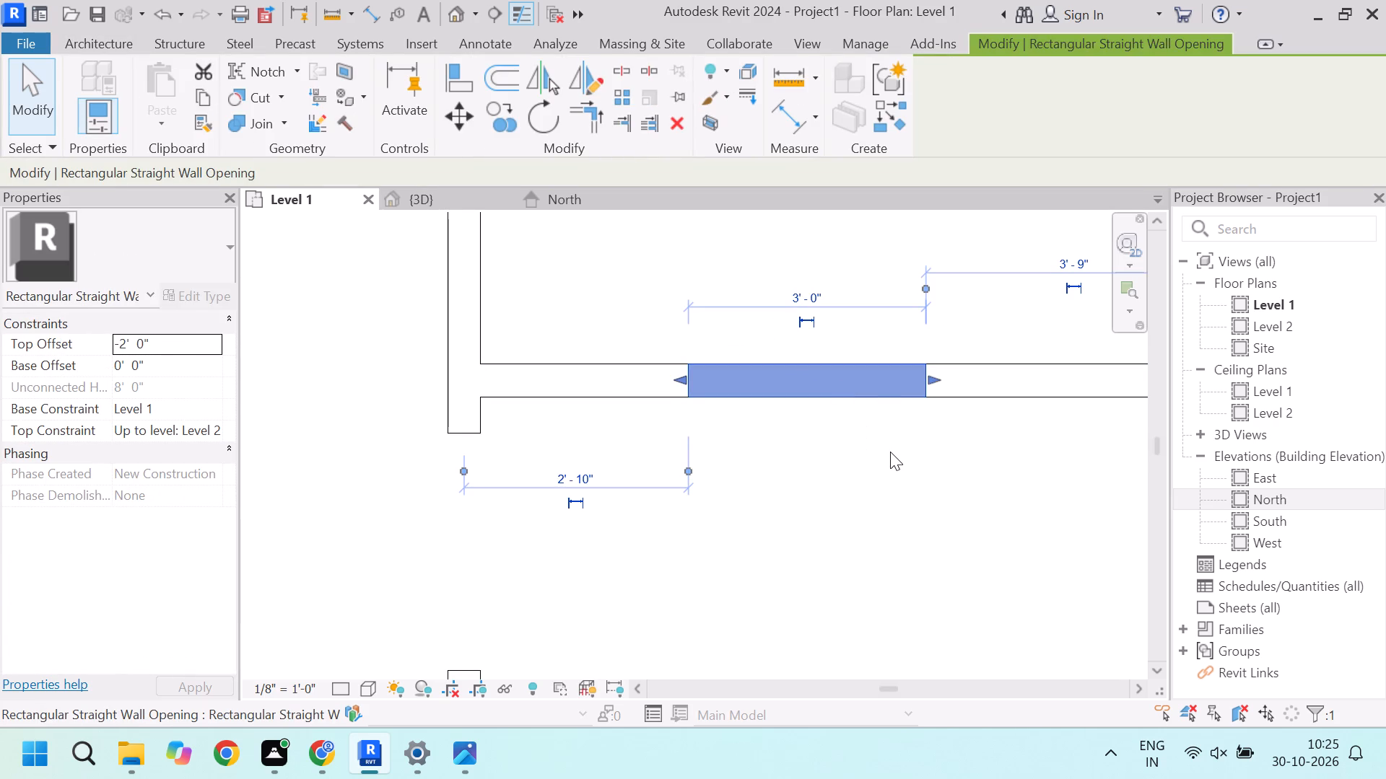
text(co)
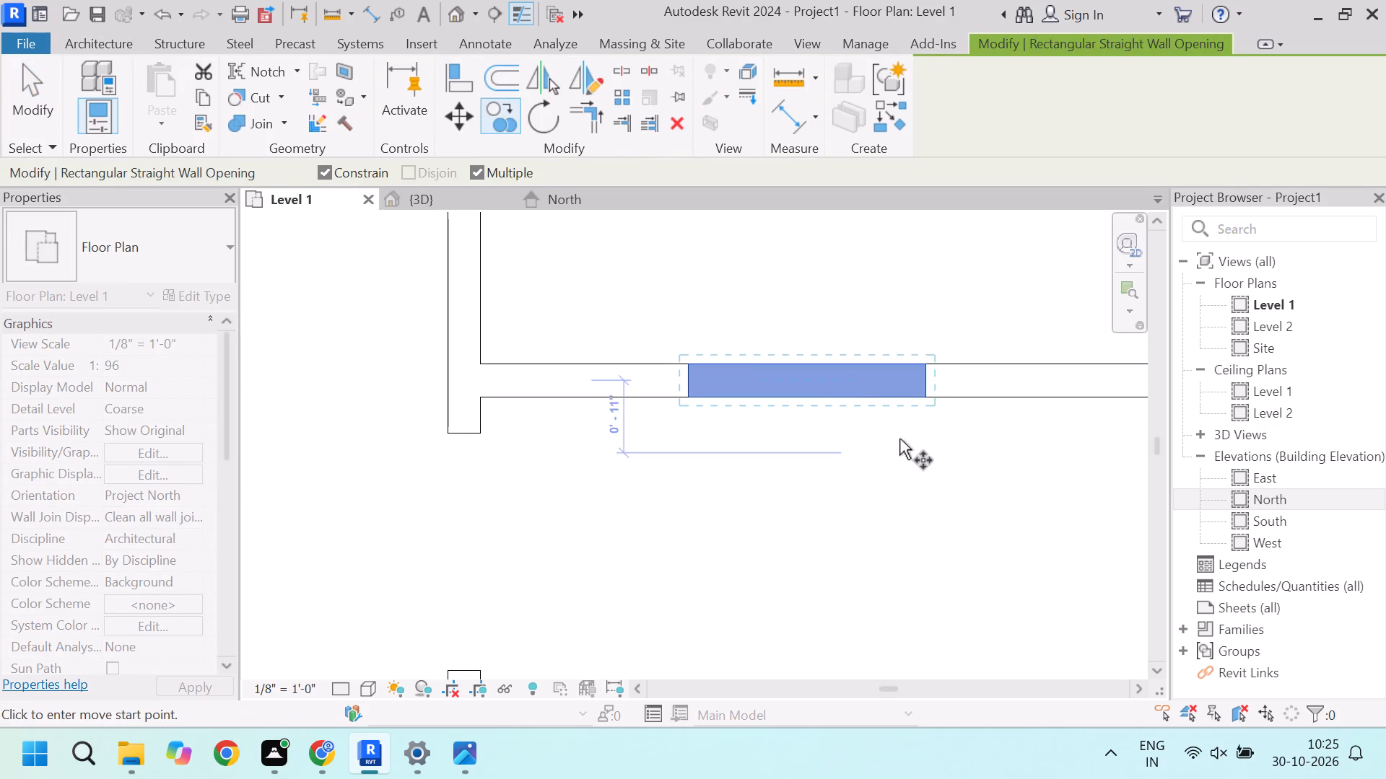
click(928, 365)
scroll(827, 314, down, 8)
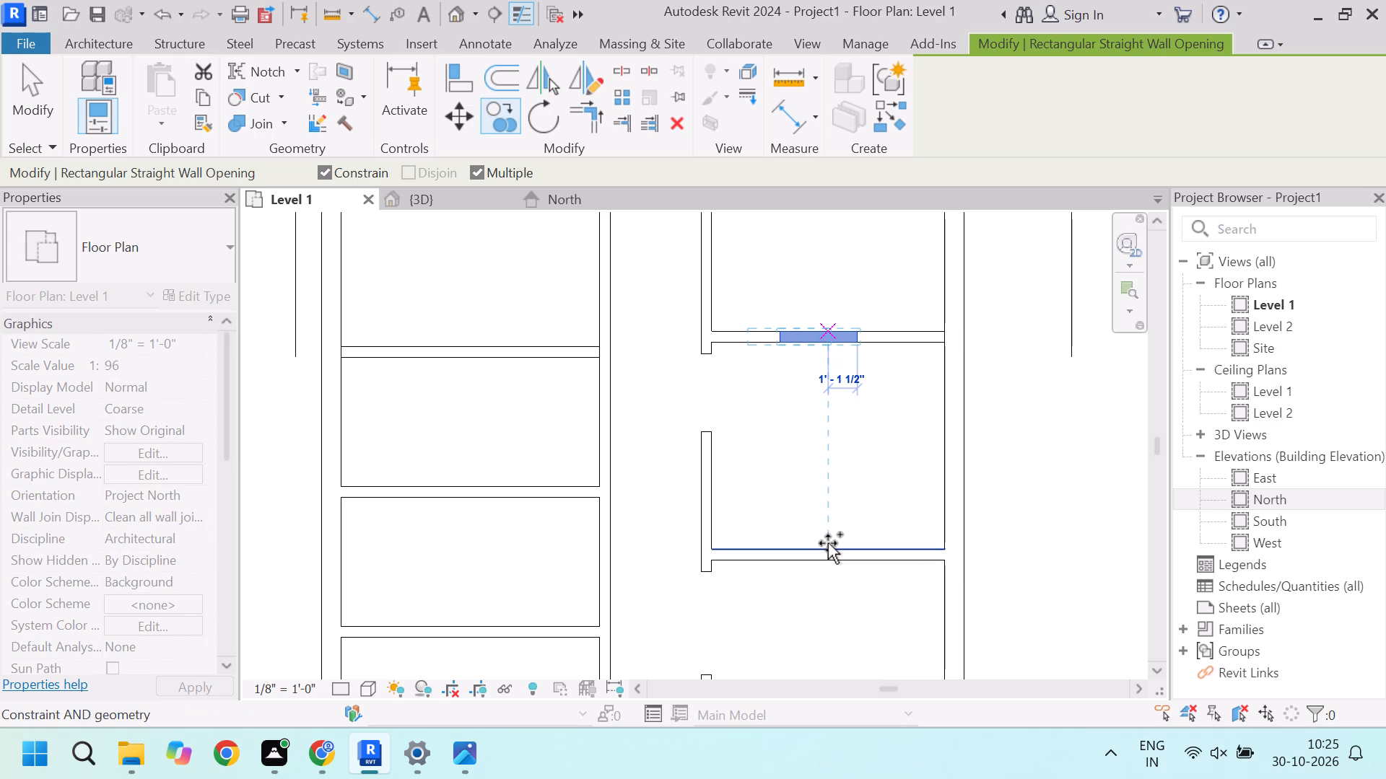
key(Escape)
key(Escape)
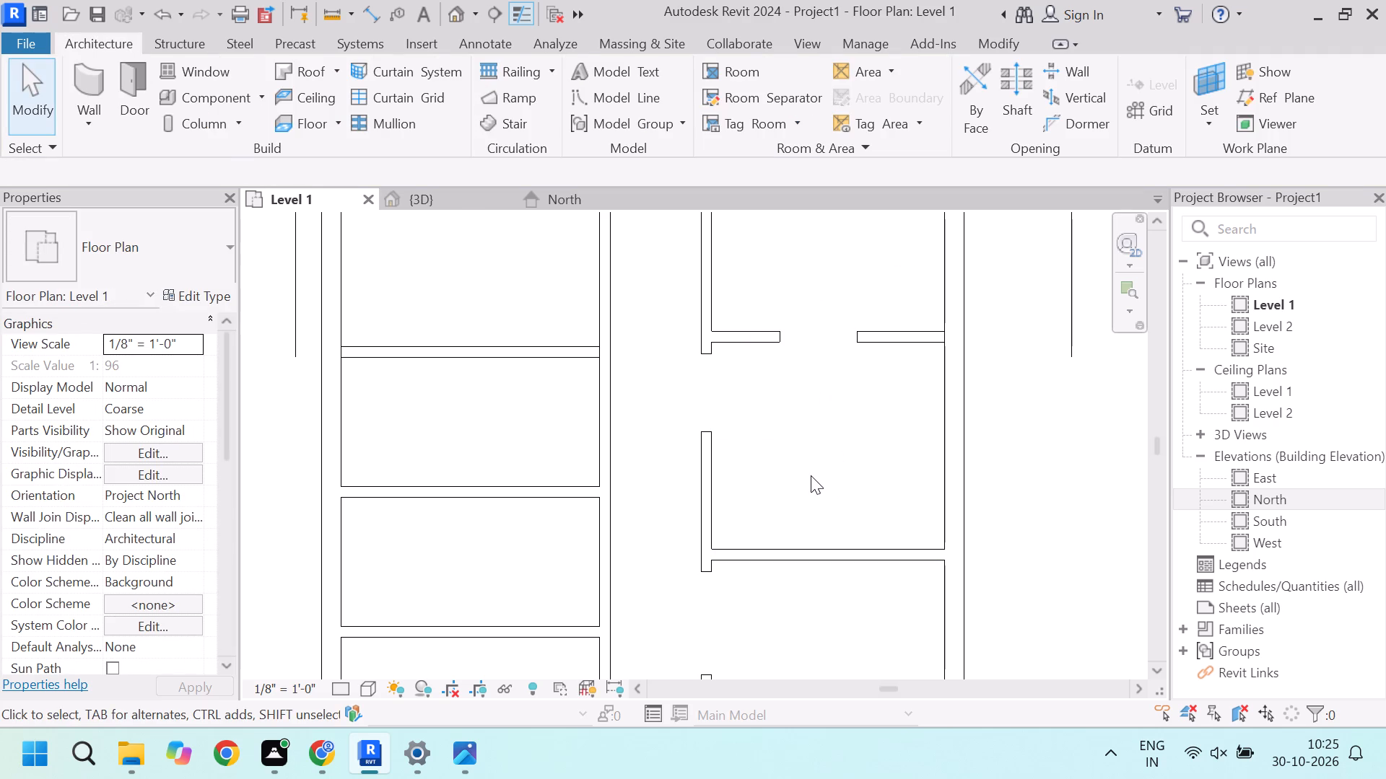
Cut a wall opening about 1'-10" wide in the partition between the middle and southern east rooms, near the corridor.
scroll(735, 542, up, 5)
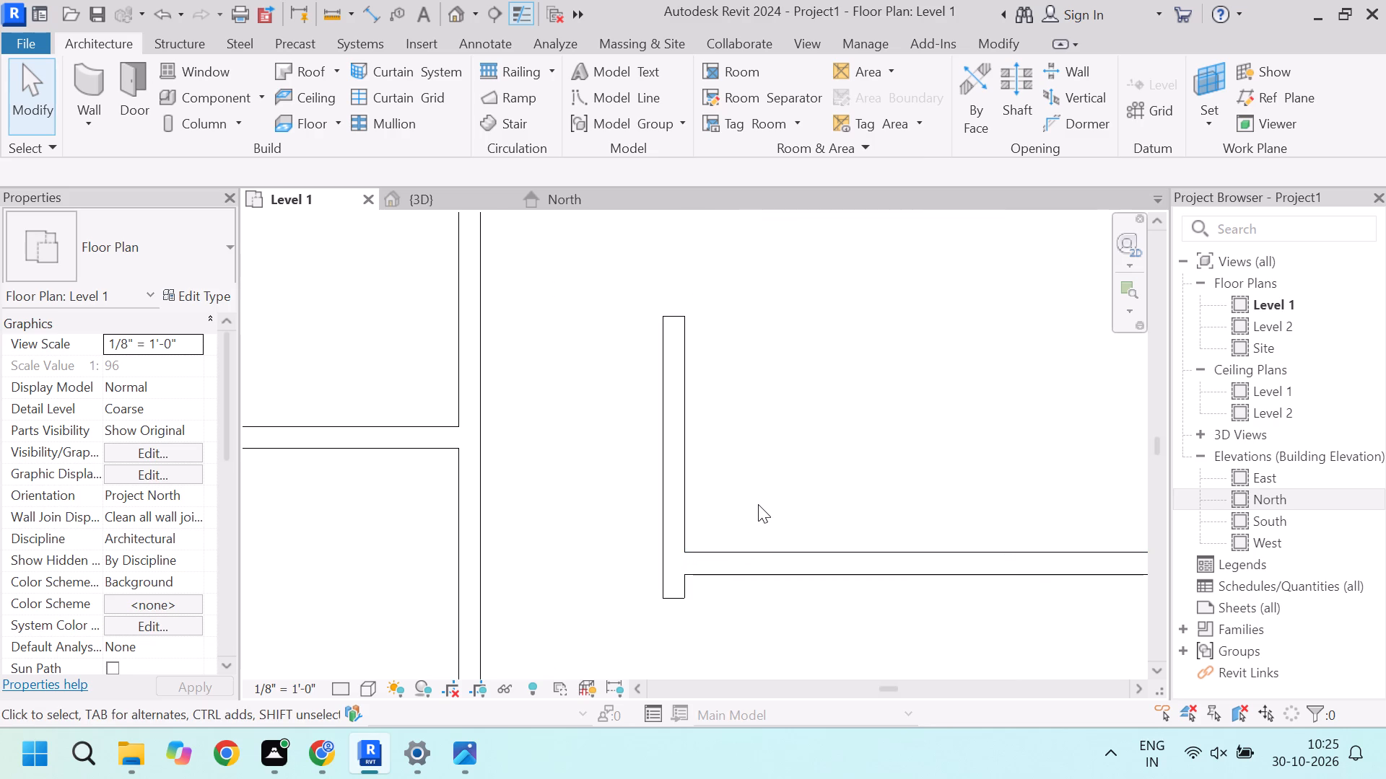
scroll(764, 500, down, 3)
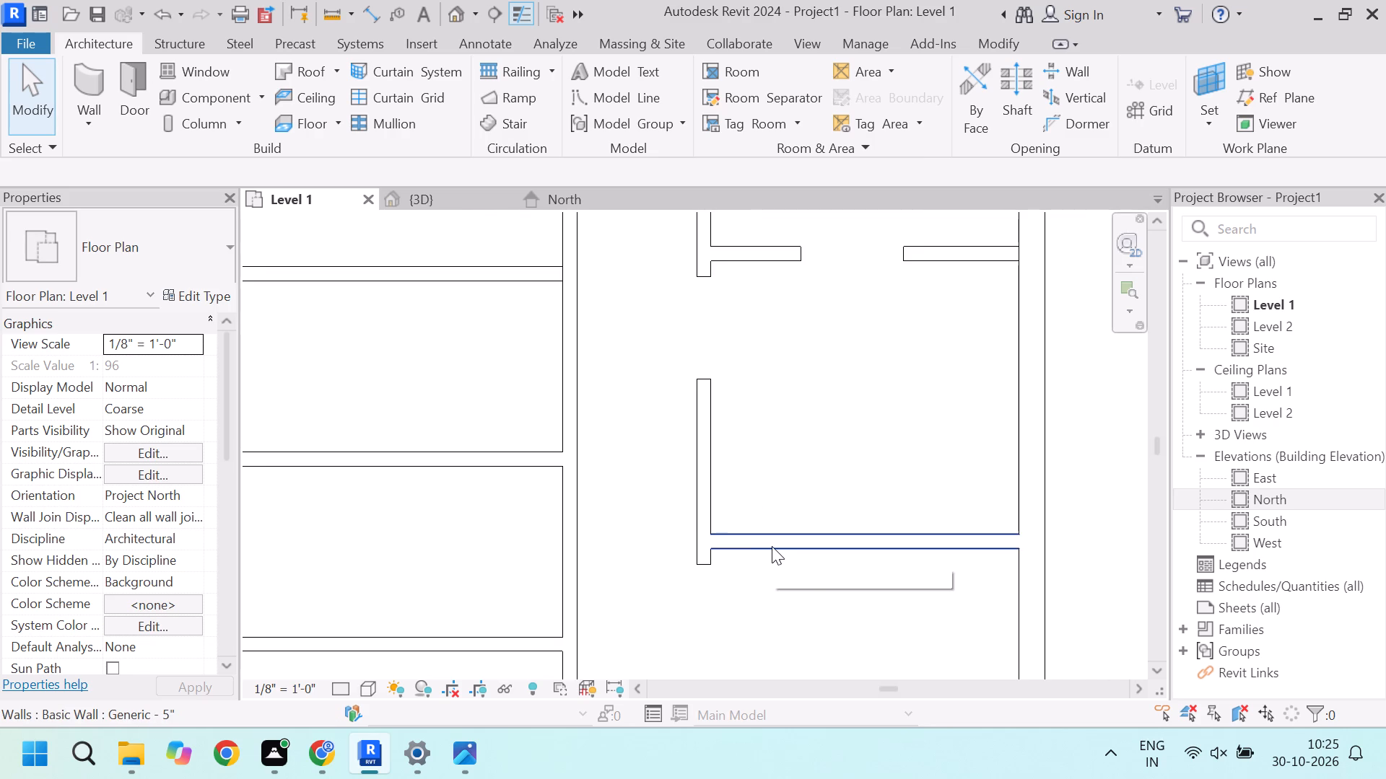
scroll(772, 546, up, 1)
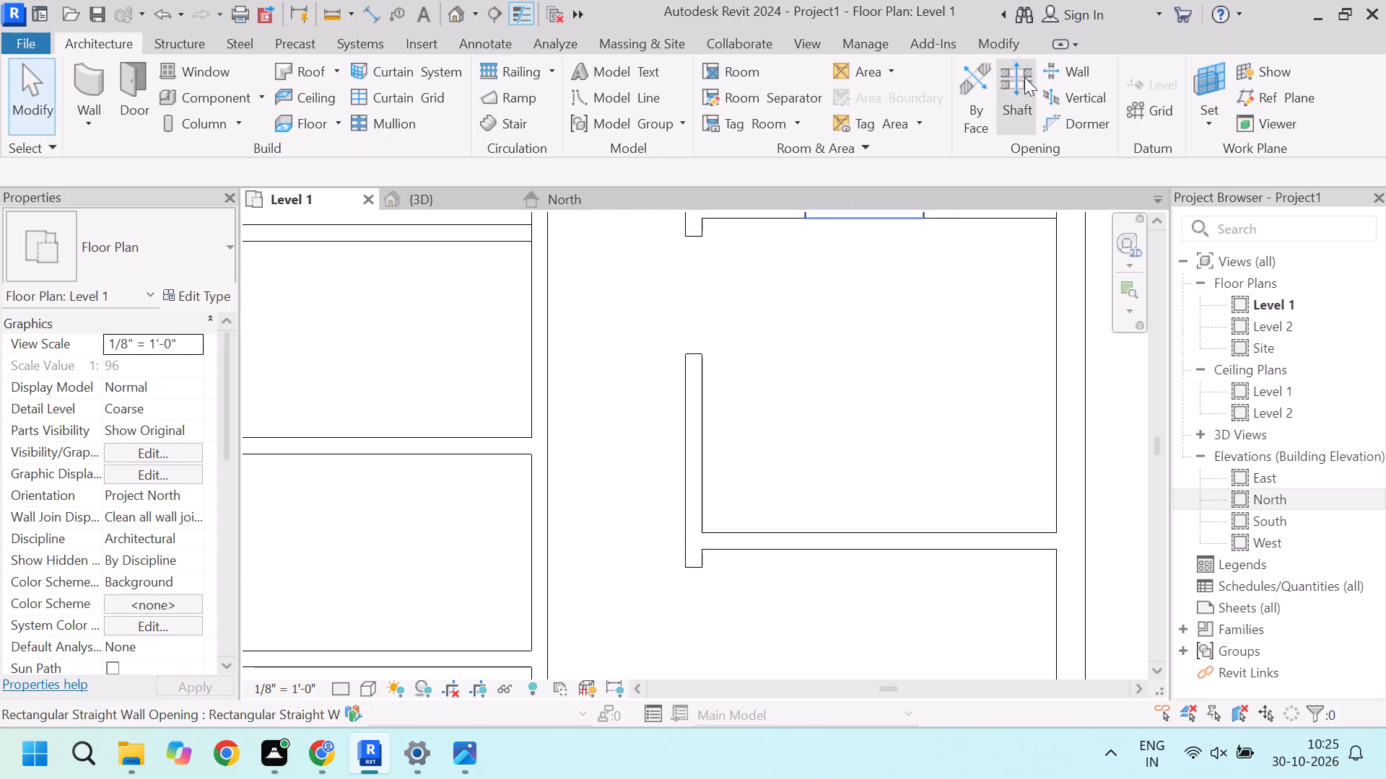
click(1084, 71)
scroll(707, 534, up, 4)
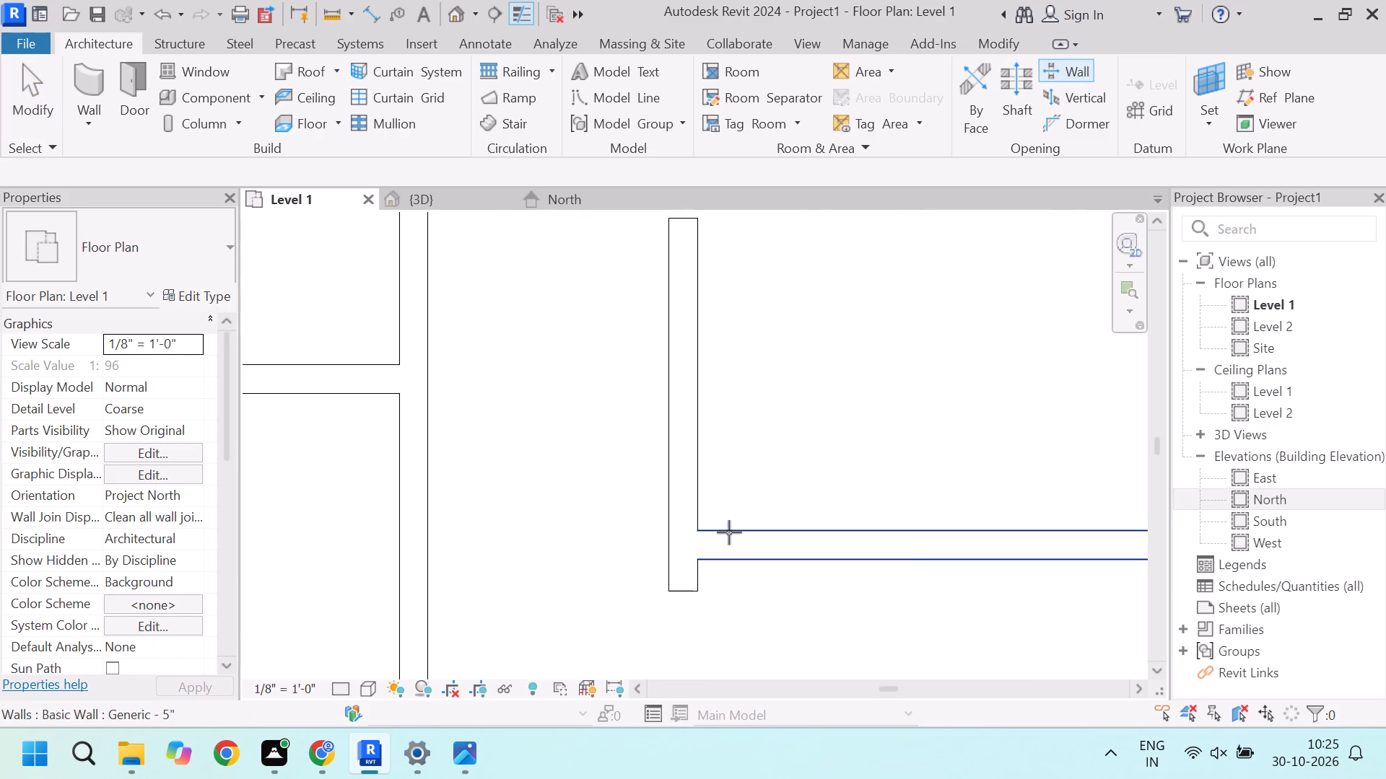
click(729, 532)
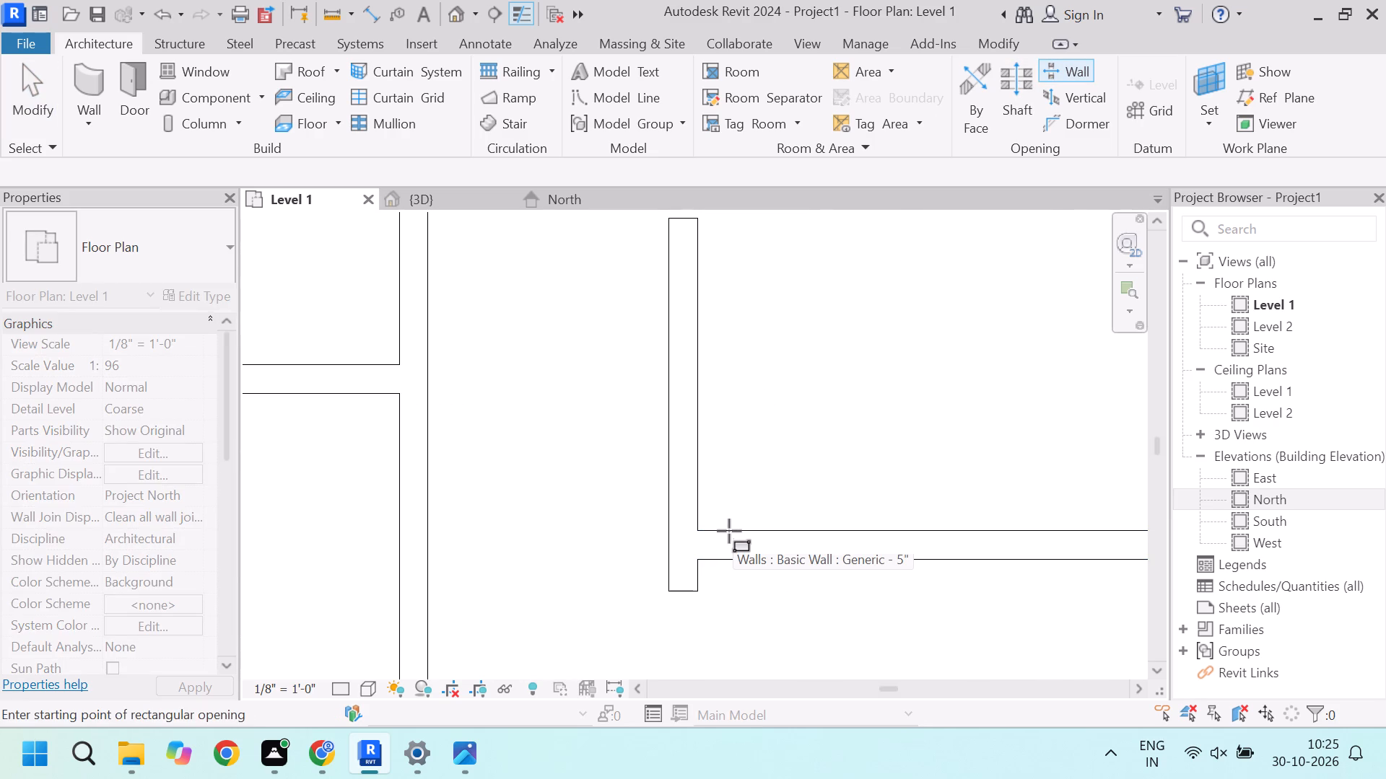
click(729, 531)
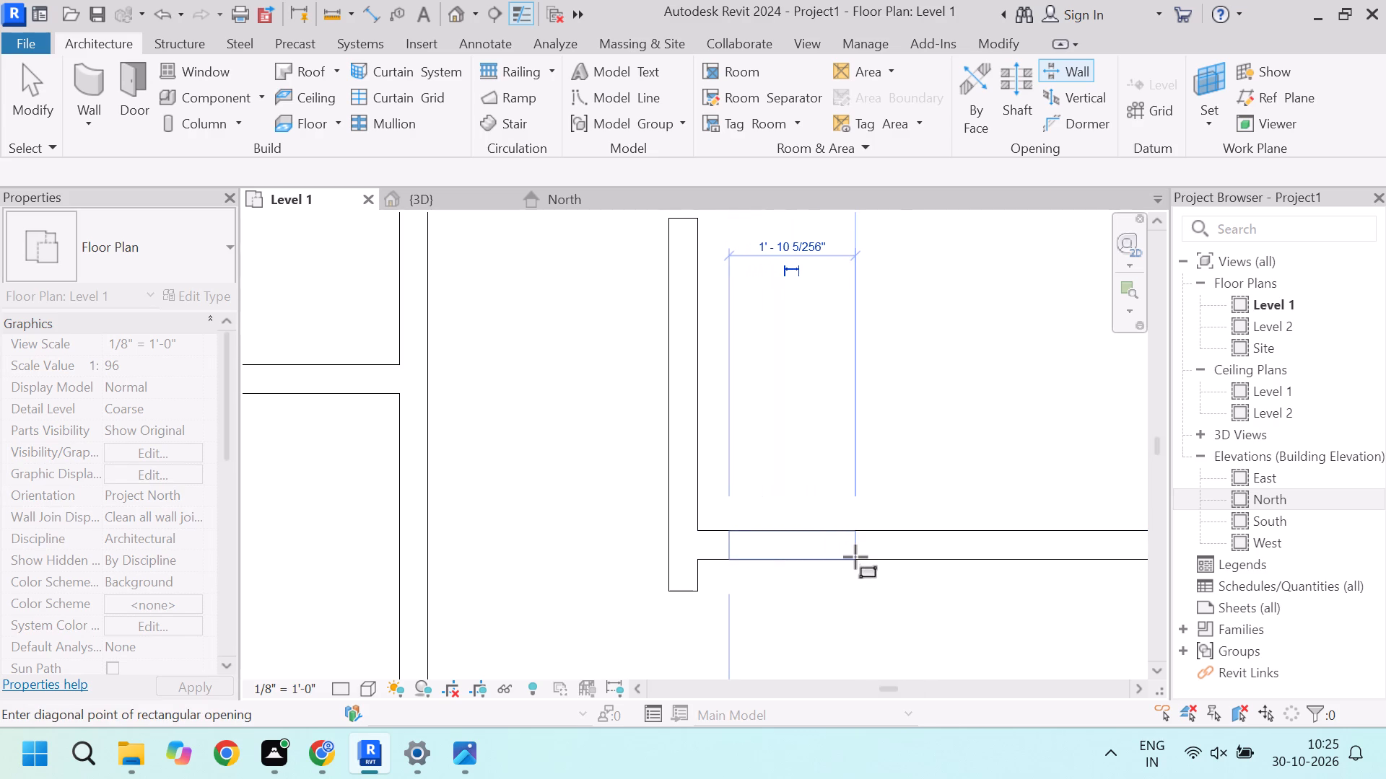
click(855, 557)
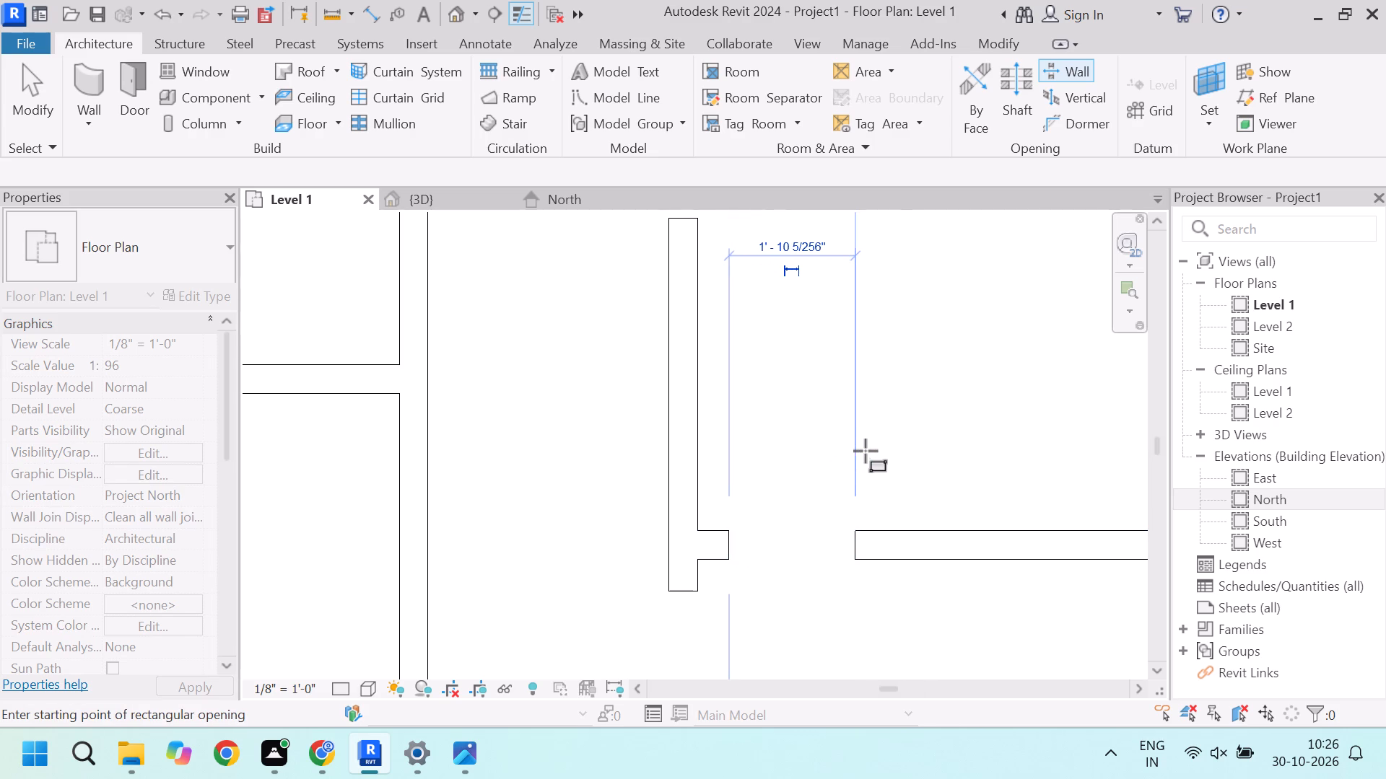
key(Escape)
key(Escape)
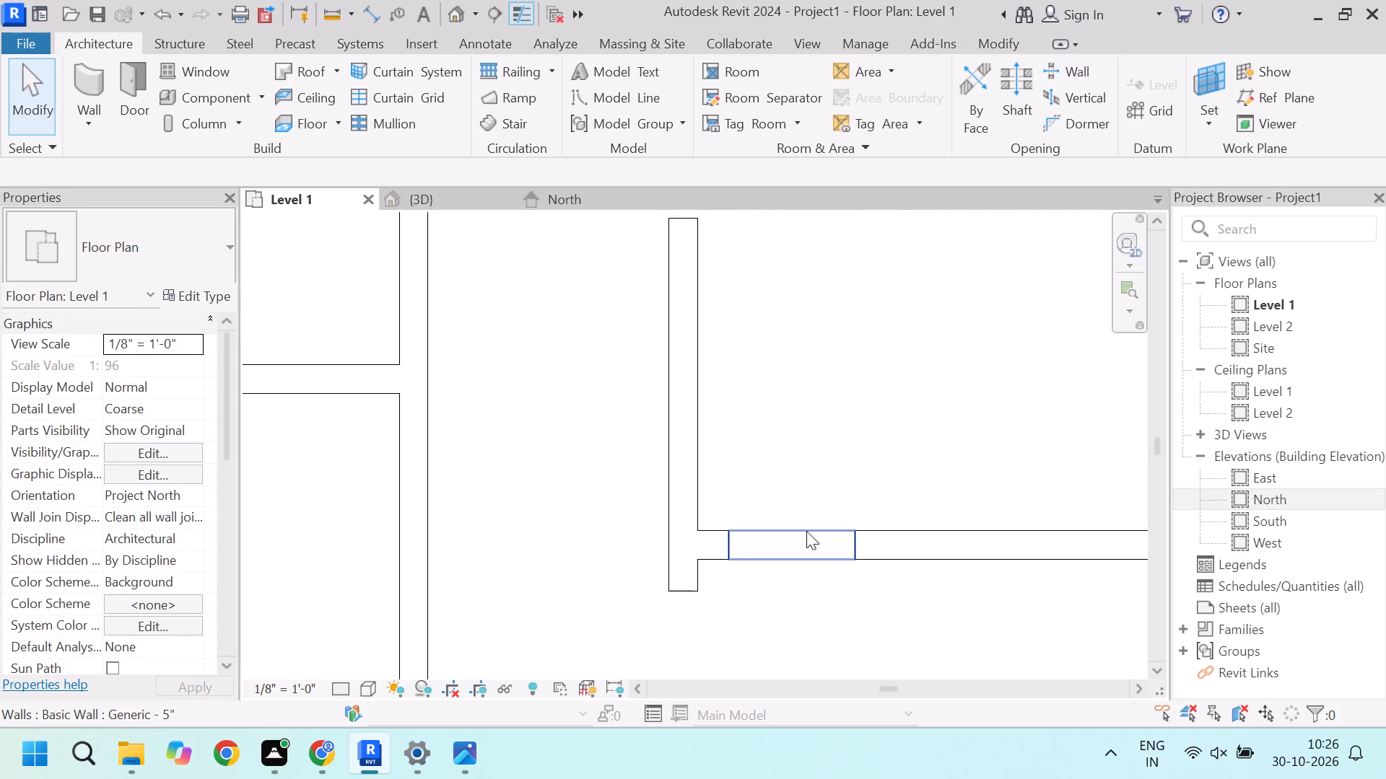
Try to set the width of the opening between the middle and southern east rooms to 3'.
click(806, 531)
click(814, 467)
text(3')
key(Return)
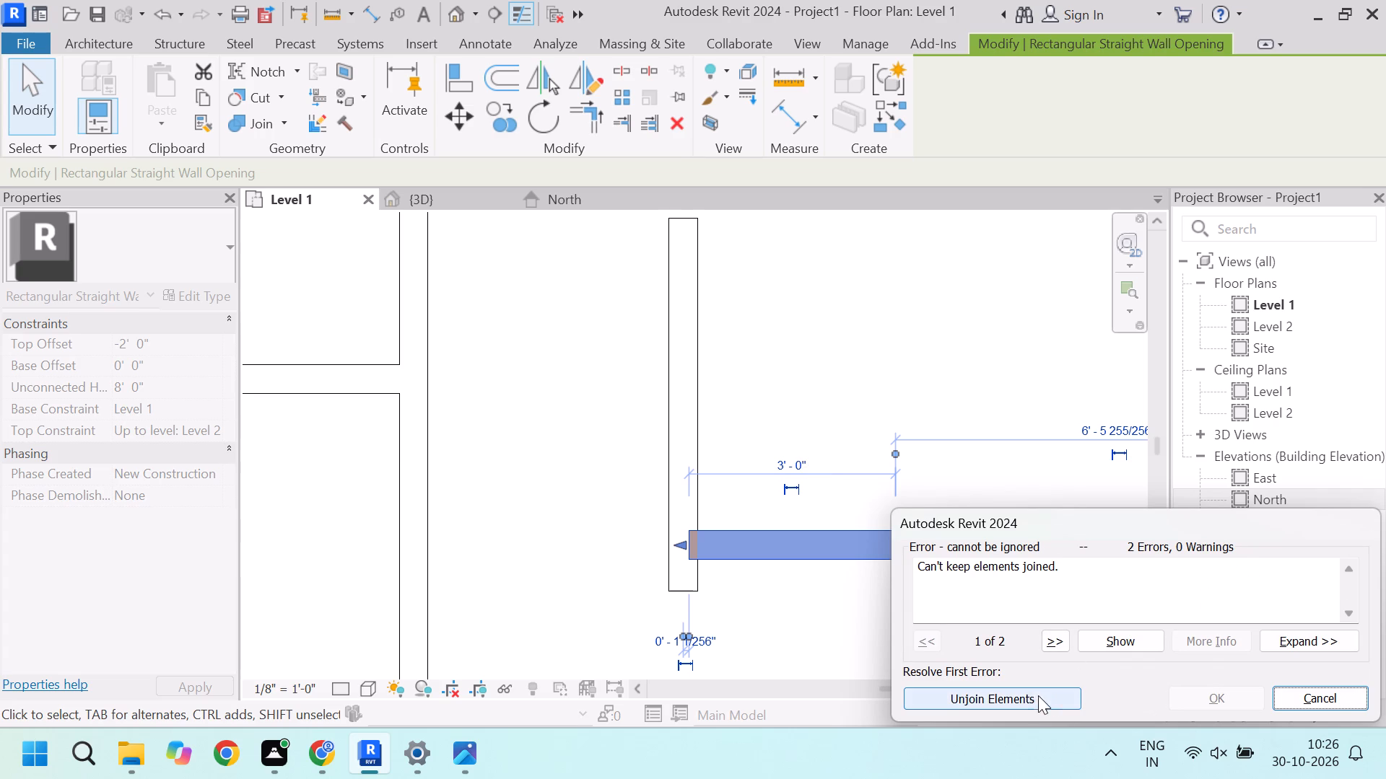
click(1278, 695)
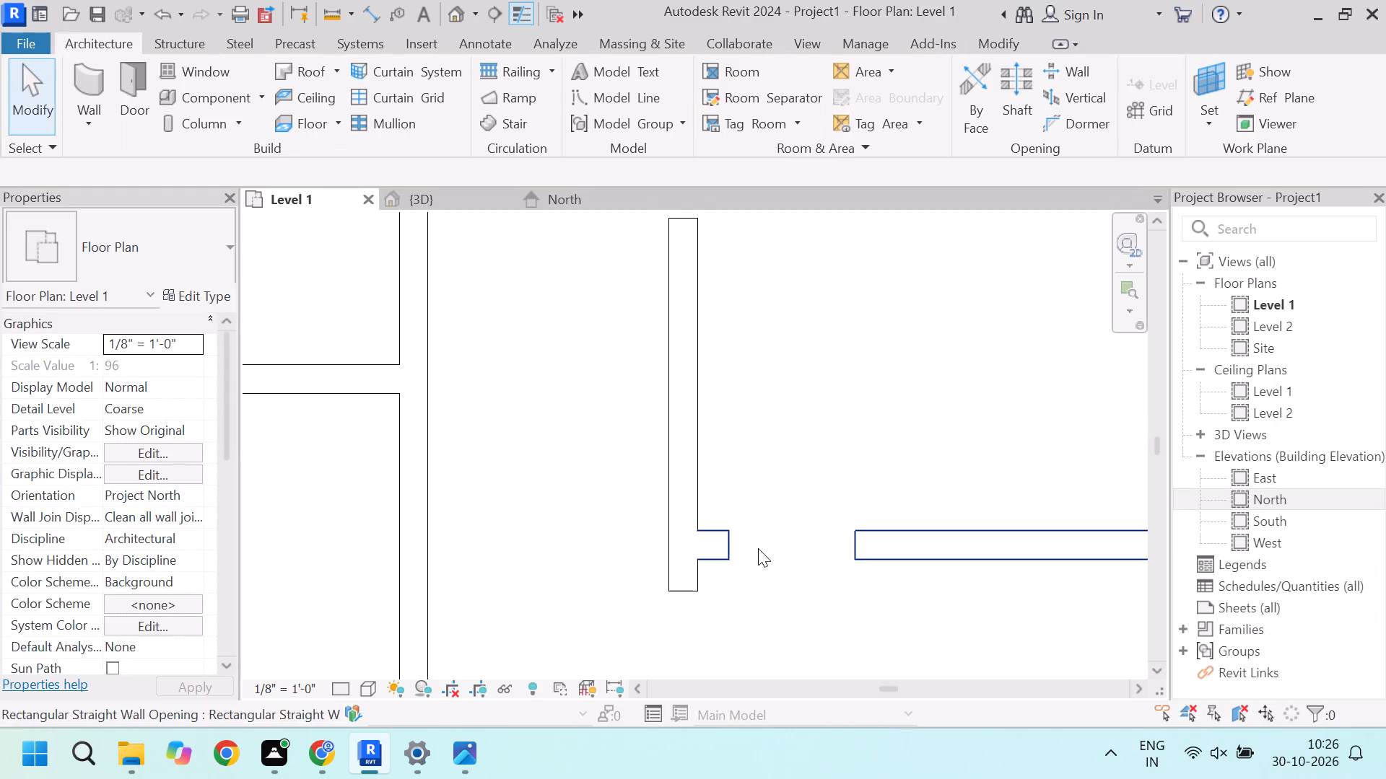
Shift the opening between the middle and southern east rooms east, away from the corridor partition, and set its width to 3'.
click(755, 563)
click(773, 545)
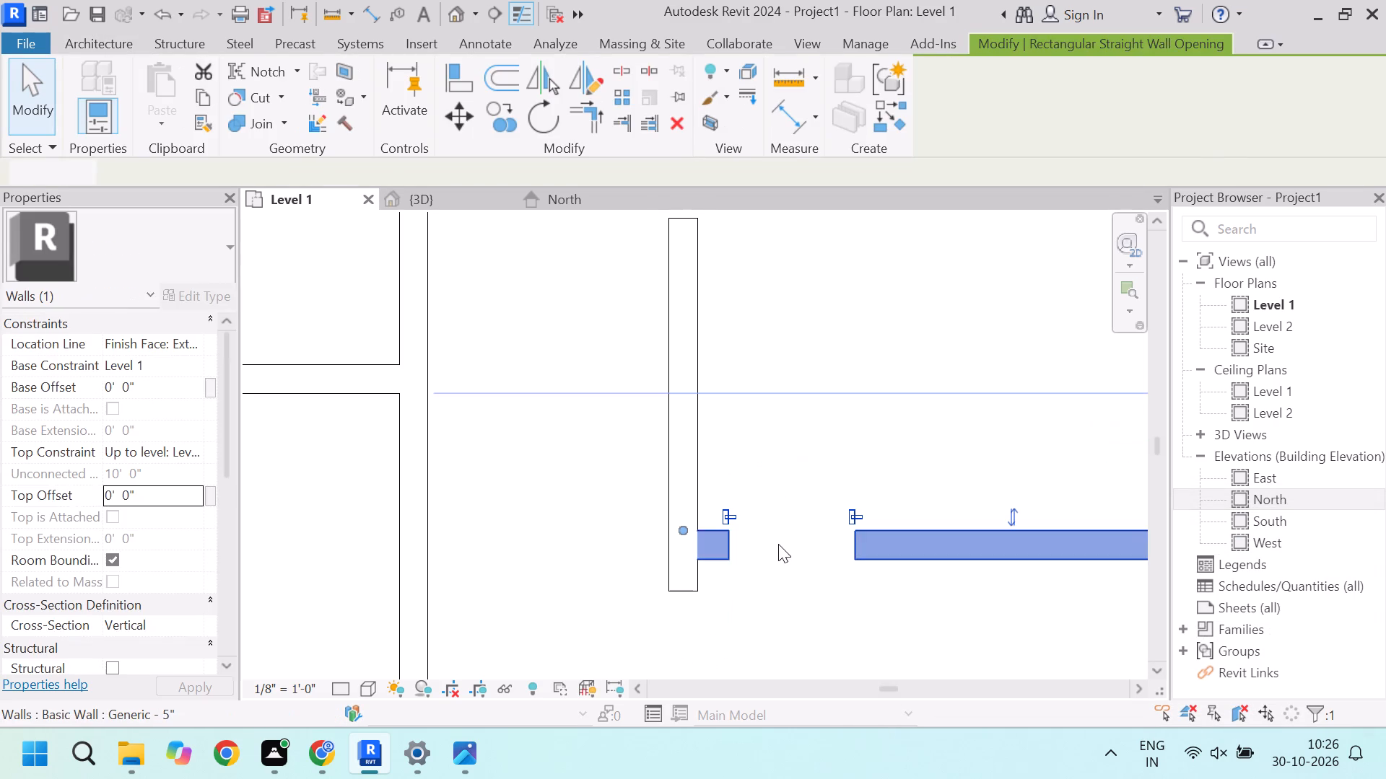
click(793, 486)
click(800, 555)
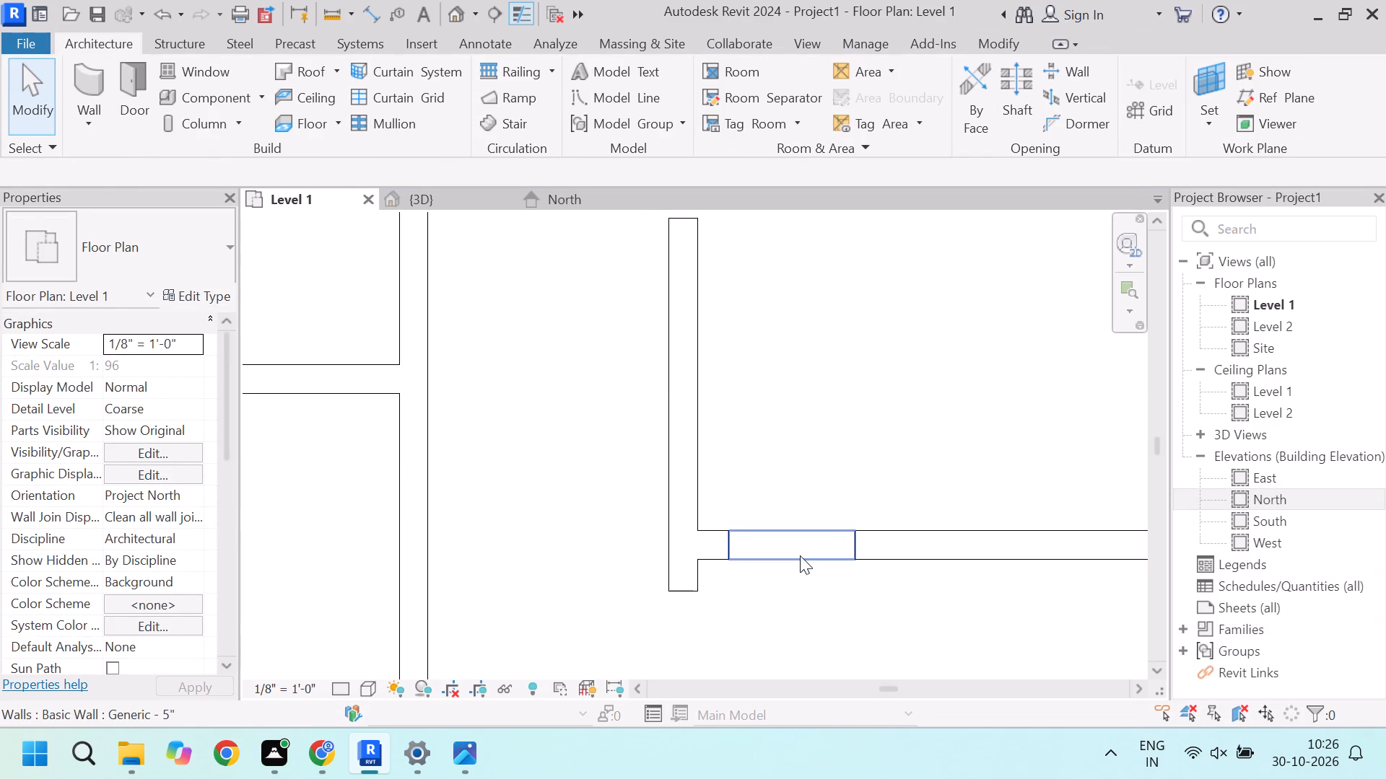
click(832, 547)
click(789, 507)
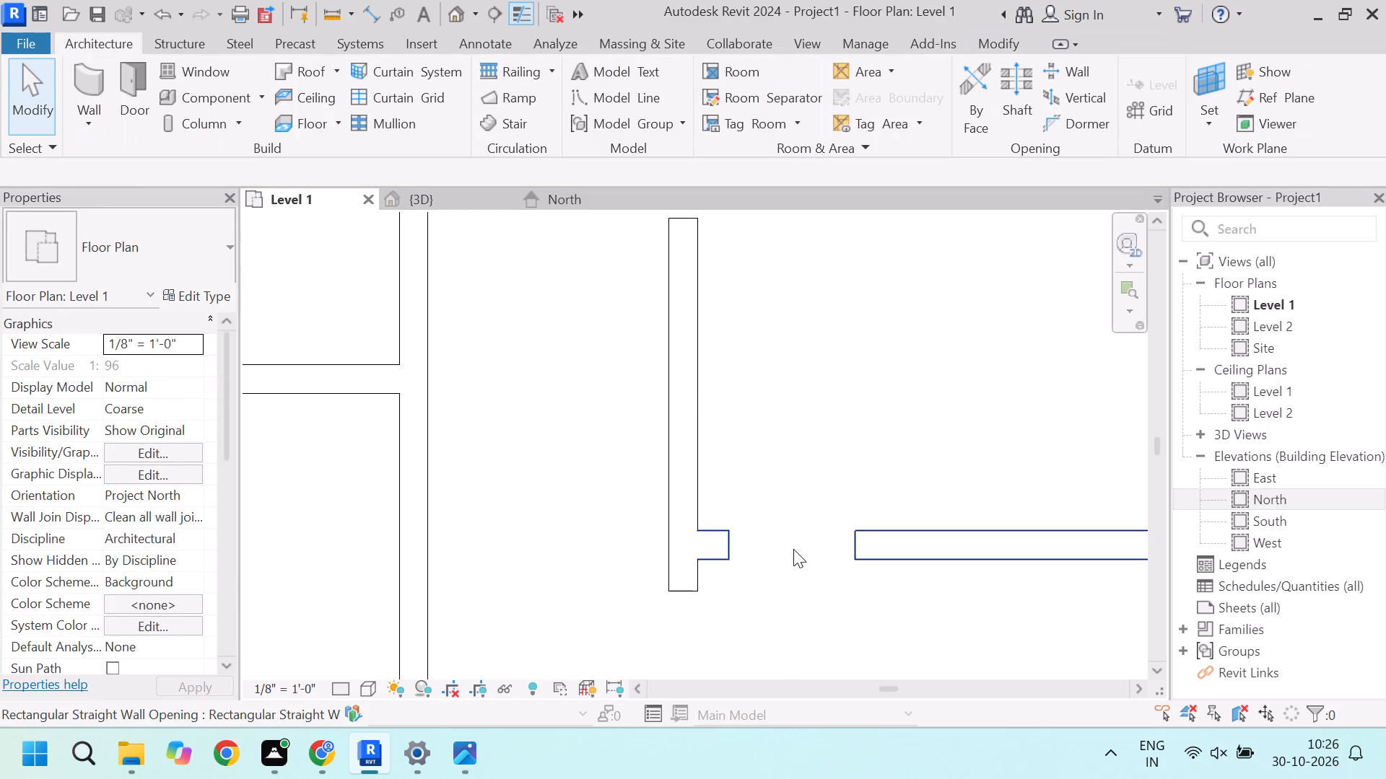
click(793, 534)
drag(785, 537, 840, 536)
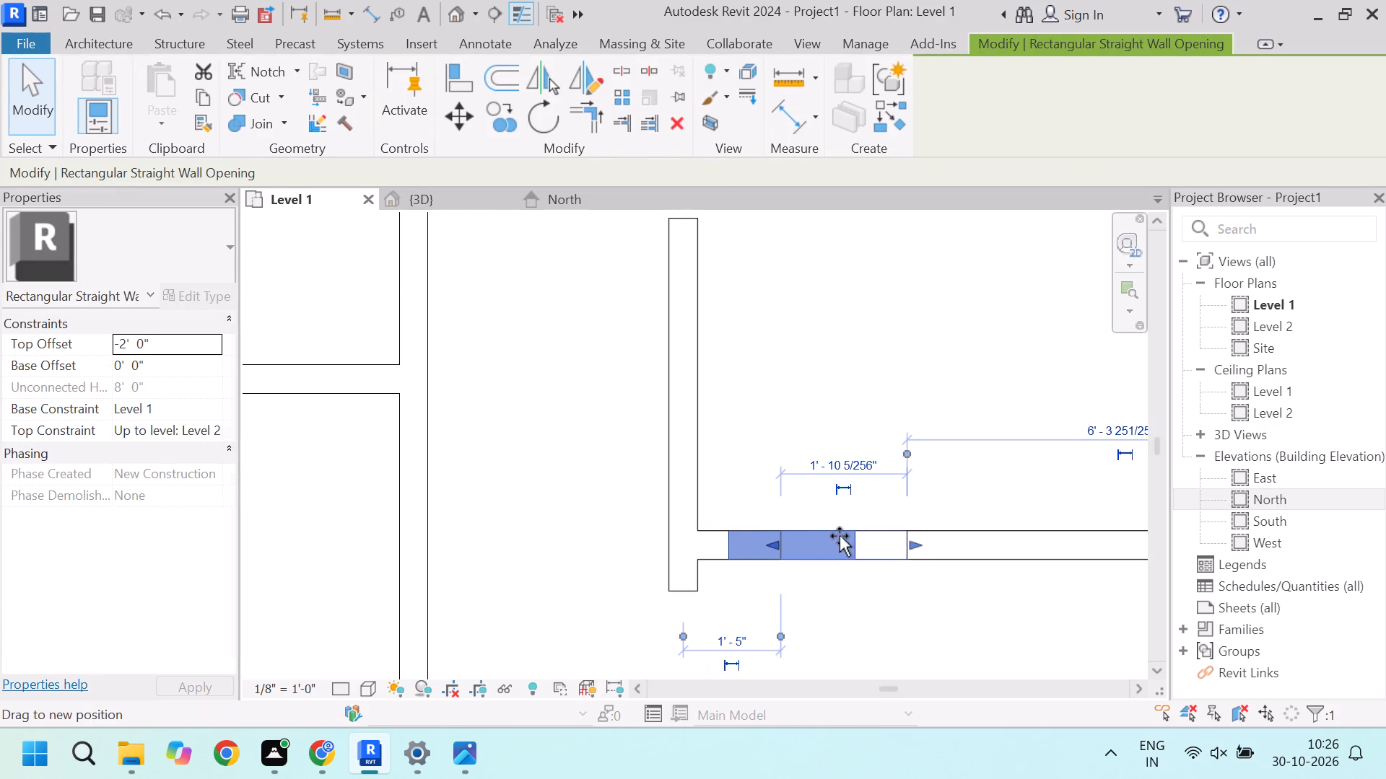
drag(840, 536, 860, 536)
click(850, 454)
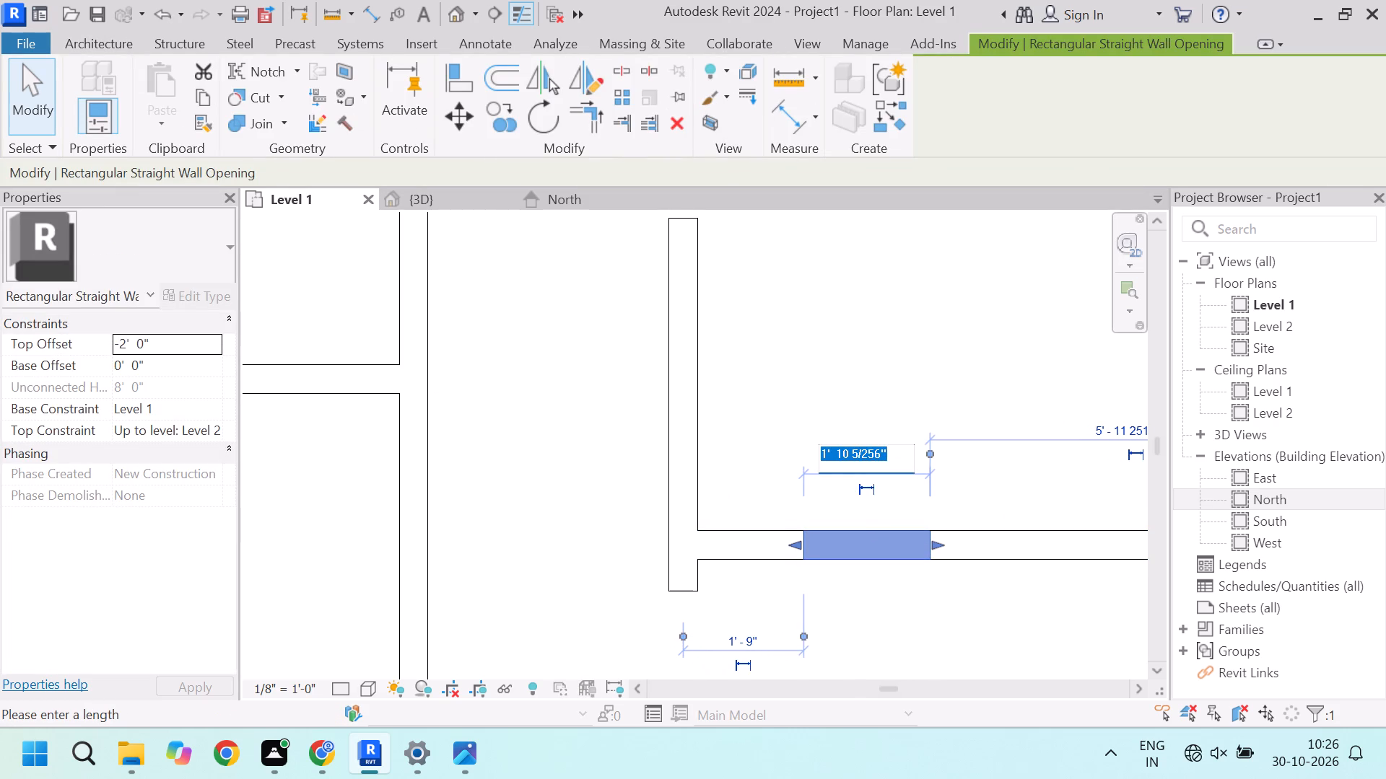
text(3')
key(Return)
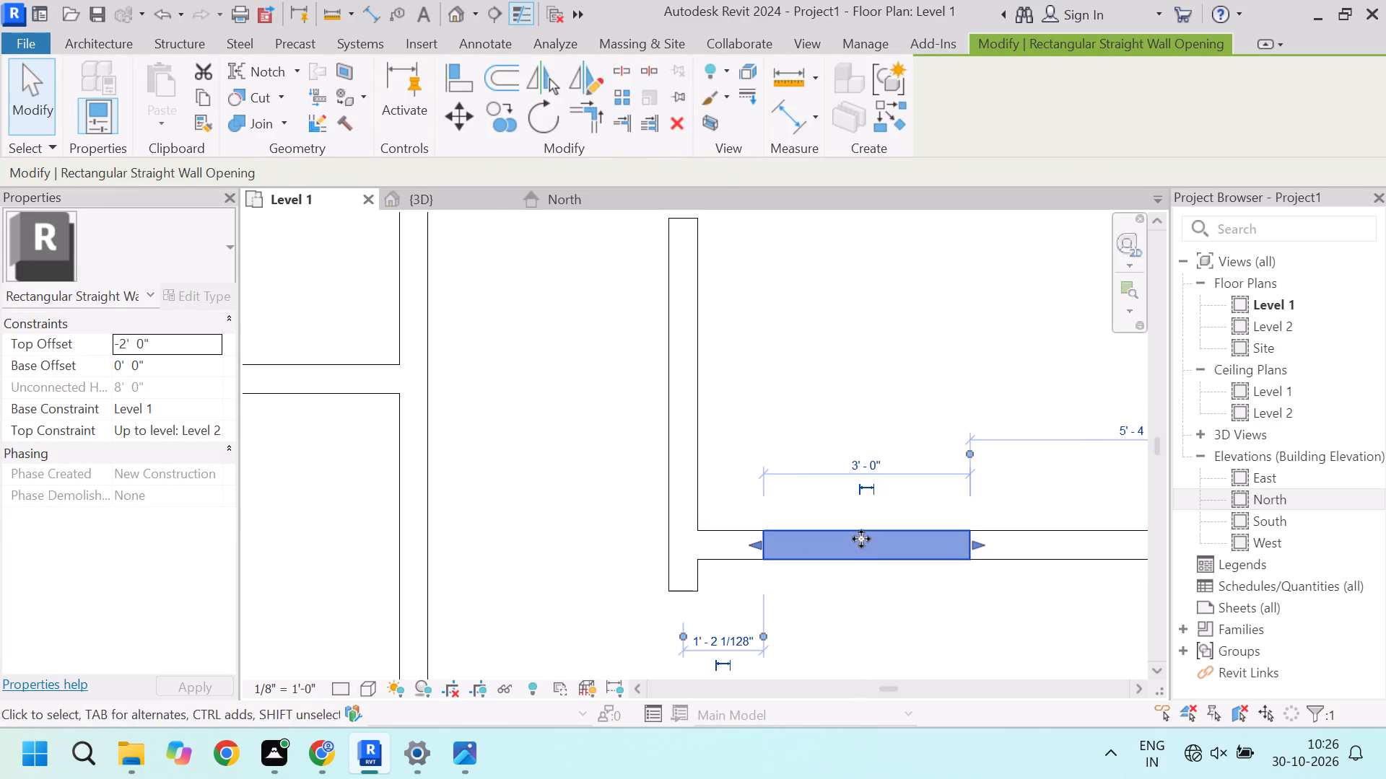
Move the 3' opening between the middle and southern east rooms west, to about 7" from the corridor partition.
drag(860, 540, 818, 539)
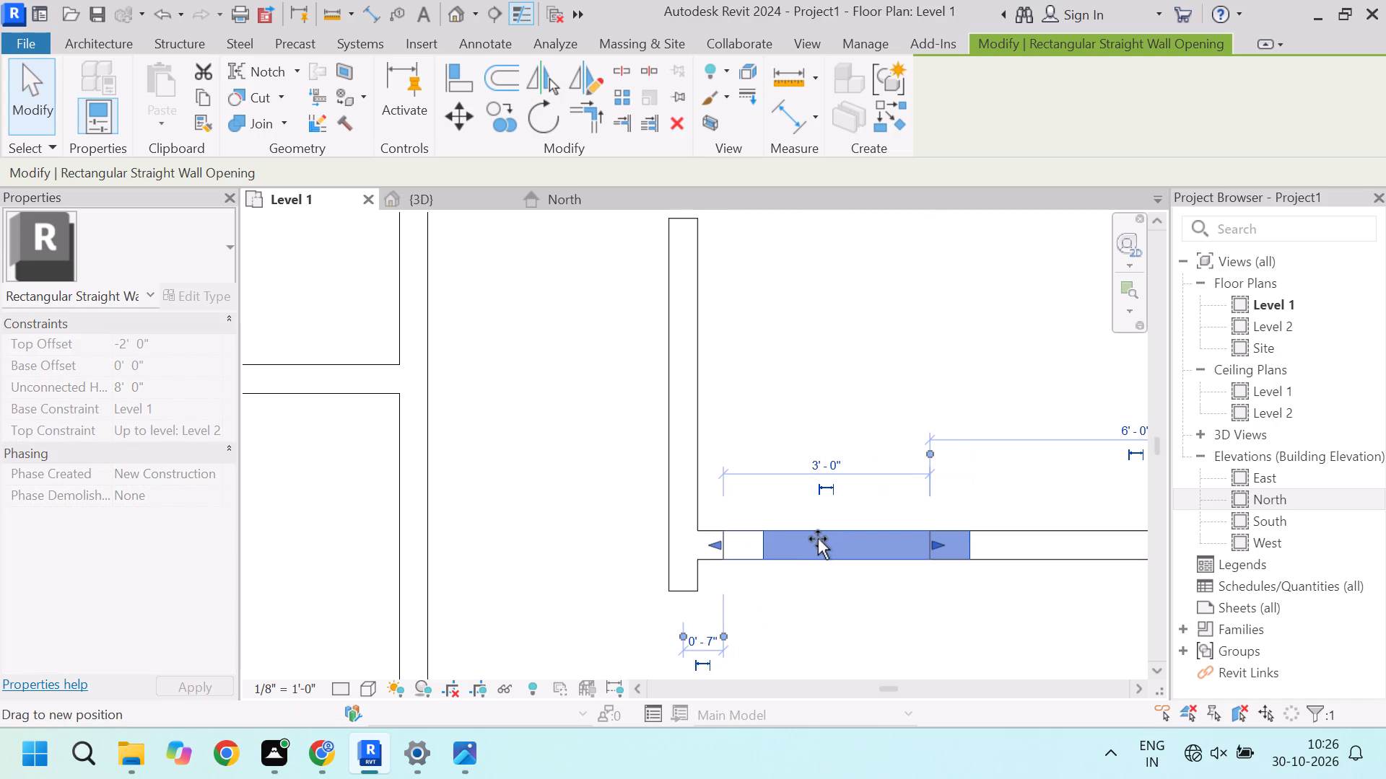
drag(818, 539, 817, 539)
click(824, 403)
Draw a 7' detail line eastward from the outer wall's inner face across the upper of the two small west rooms.
scroll(837, 443, down, 5)
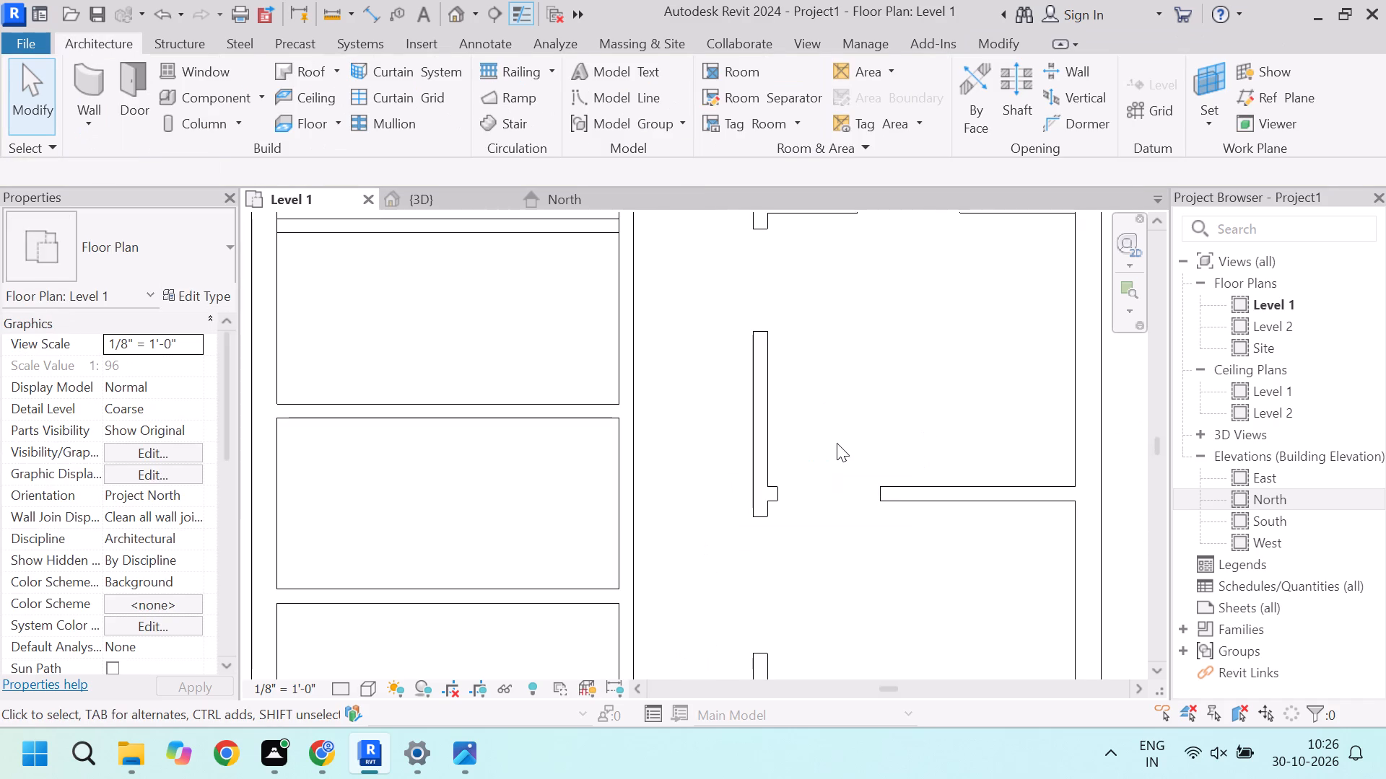
scroll(827, 448, down, 5)
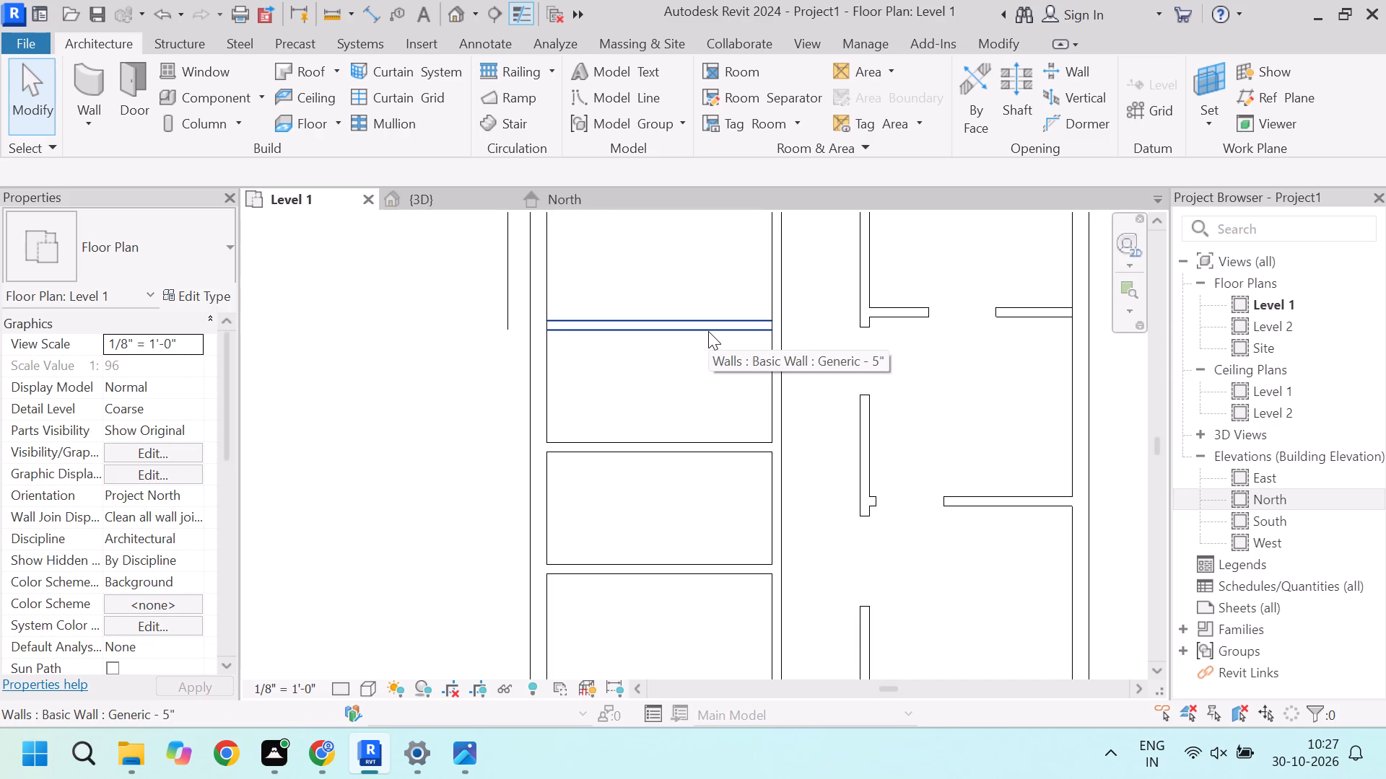
scroll(727, 359, down, 4)
scroll(719, 365, up, 1)
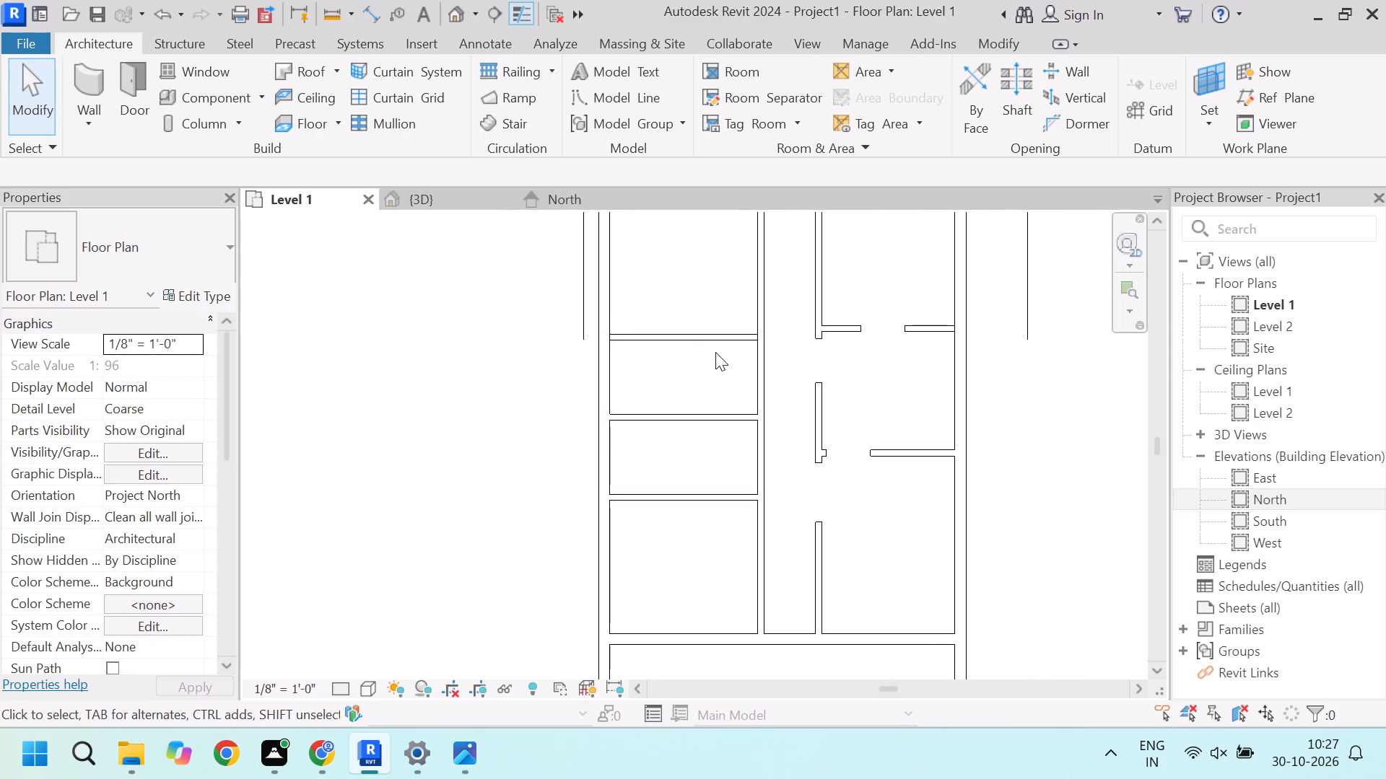
scroll(705, 343, up, 2)
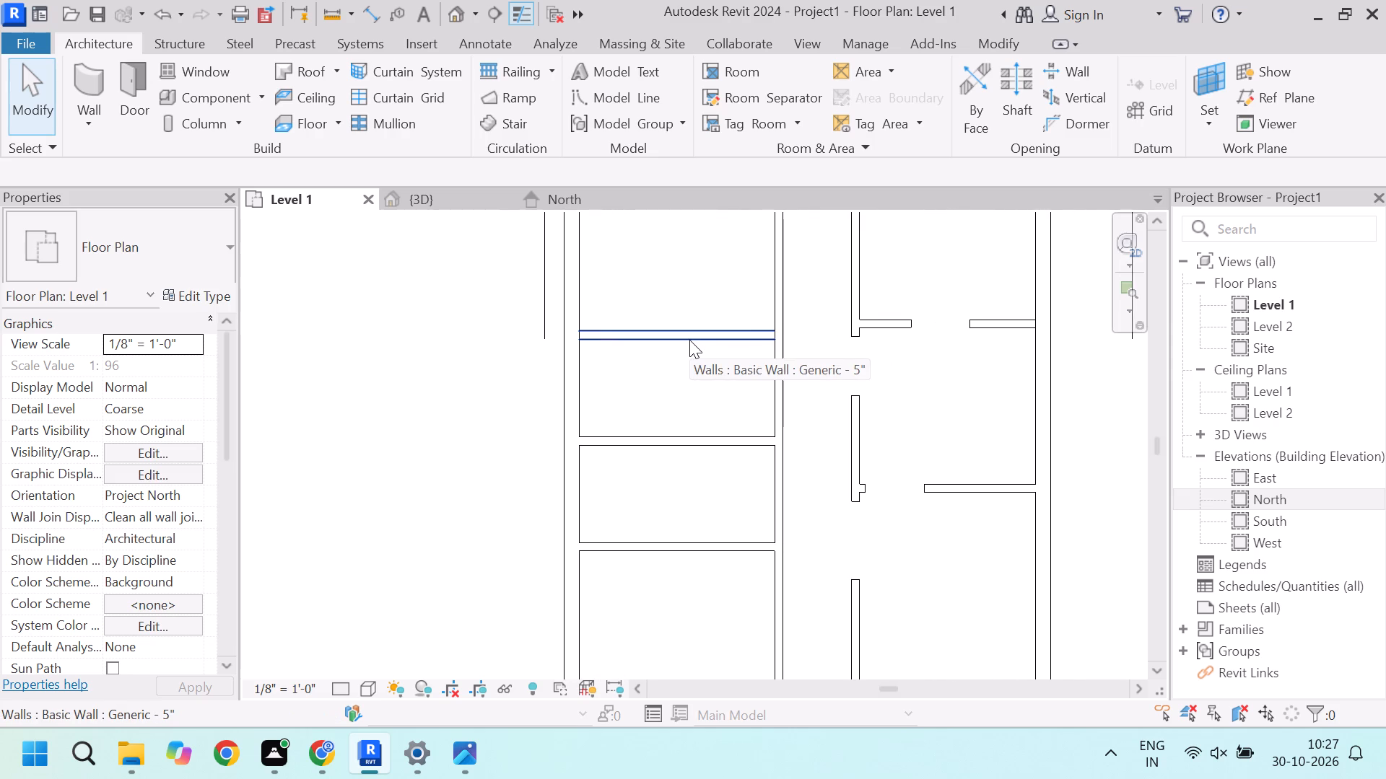
text(dl)
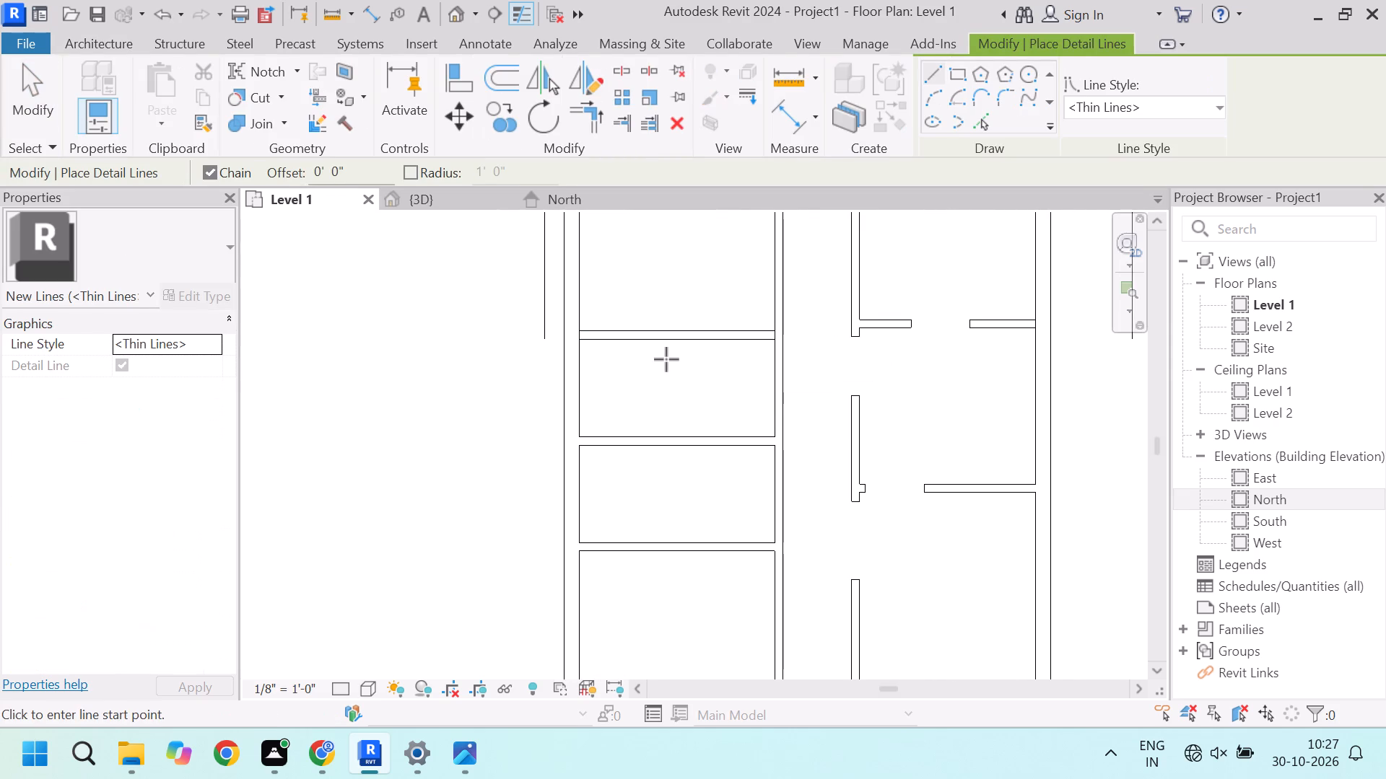
drag(582, 385, 601, 388)
text(7')
key(Return)
key(Escape)
key(Escape)
Draw a Generic - 5" wall from the east end of the 7' detail line north to the room's north partition.
scroll(780, 383, up, 2)
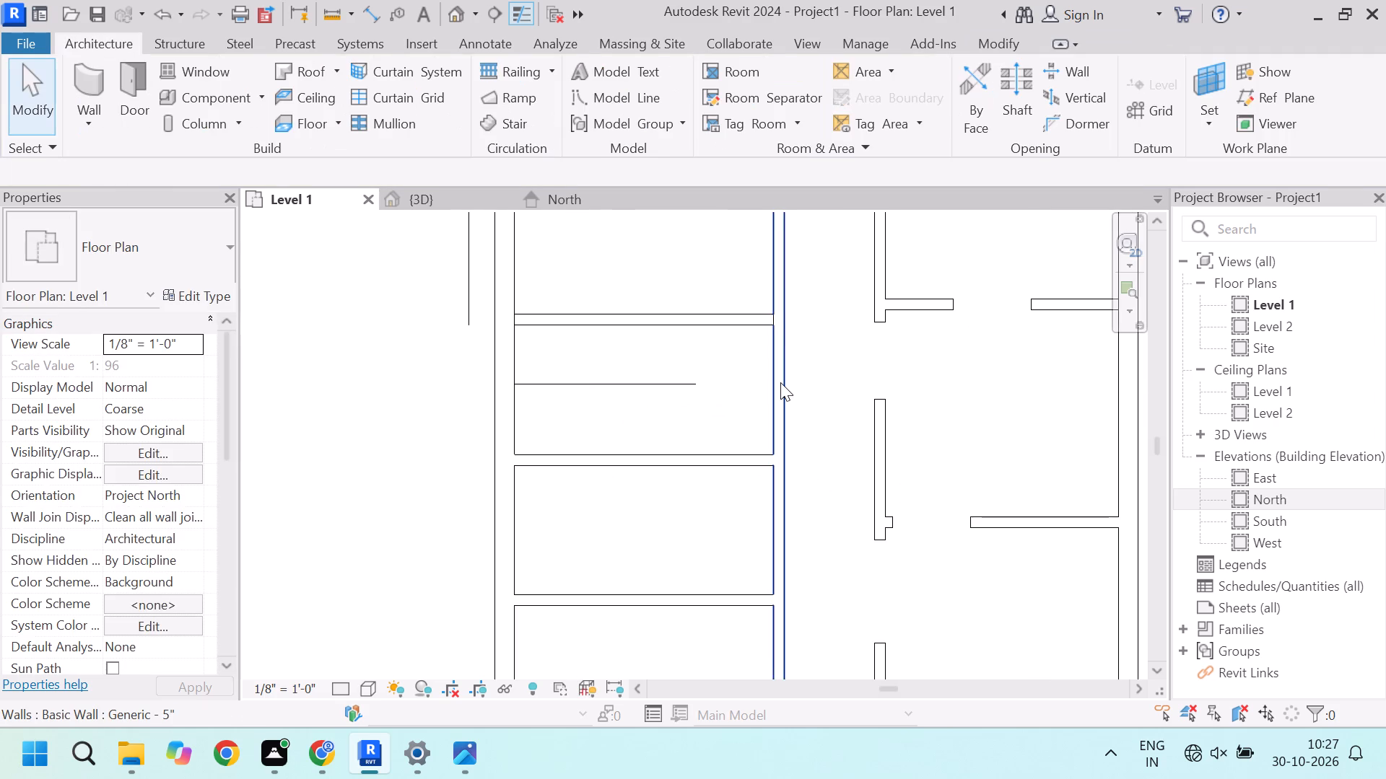
scroll(780, 382, up, 2)
scroll(770, 364, down, 2)
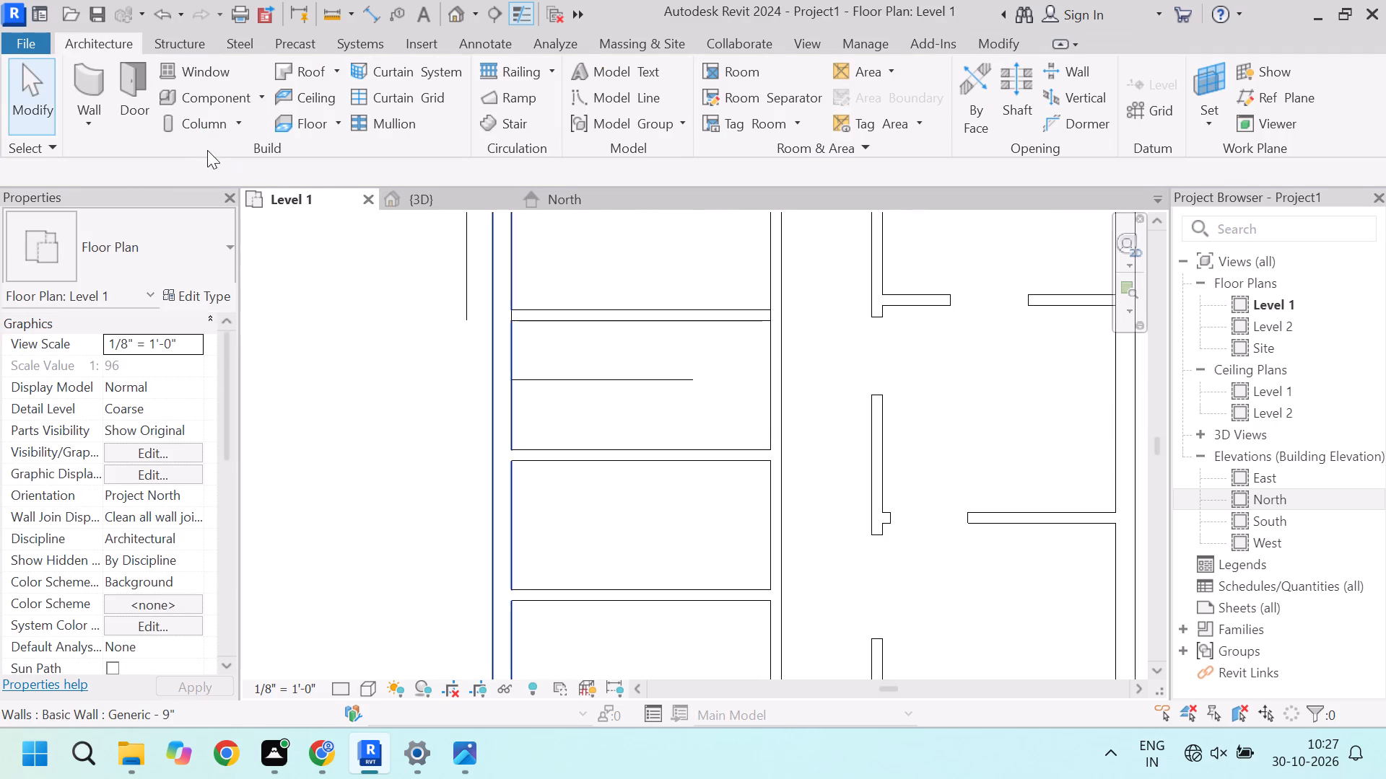
text(wa)
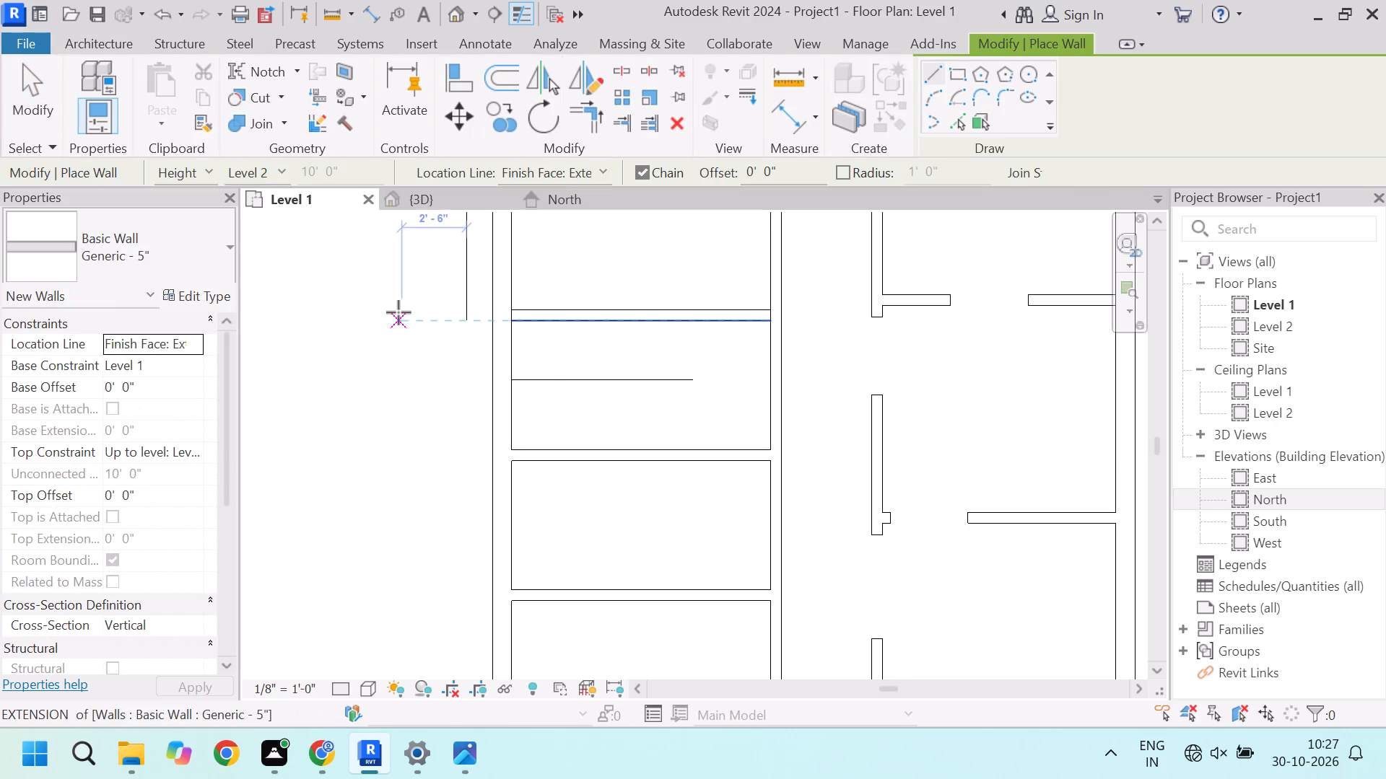
click(697, 322)
key(Escape)
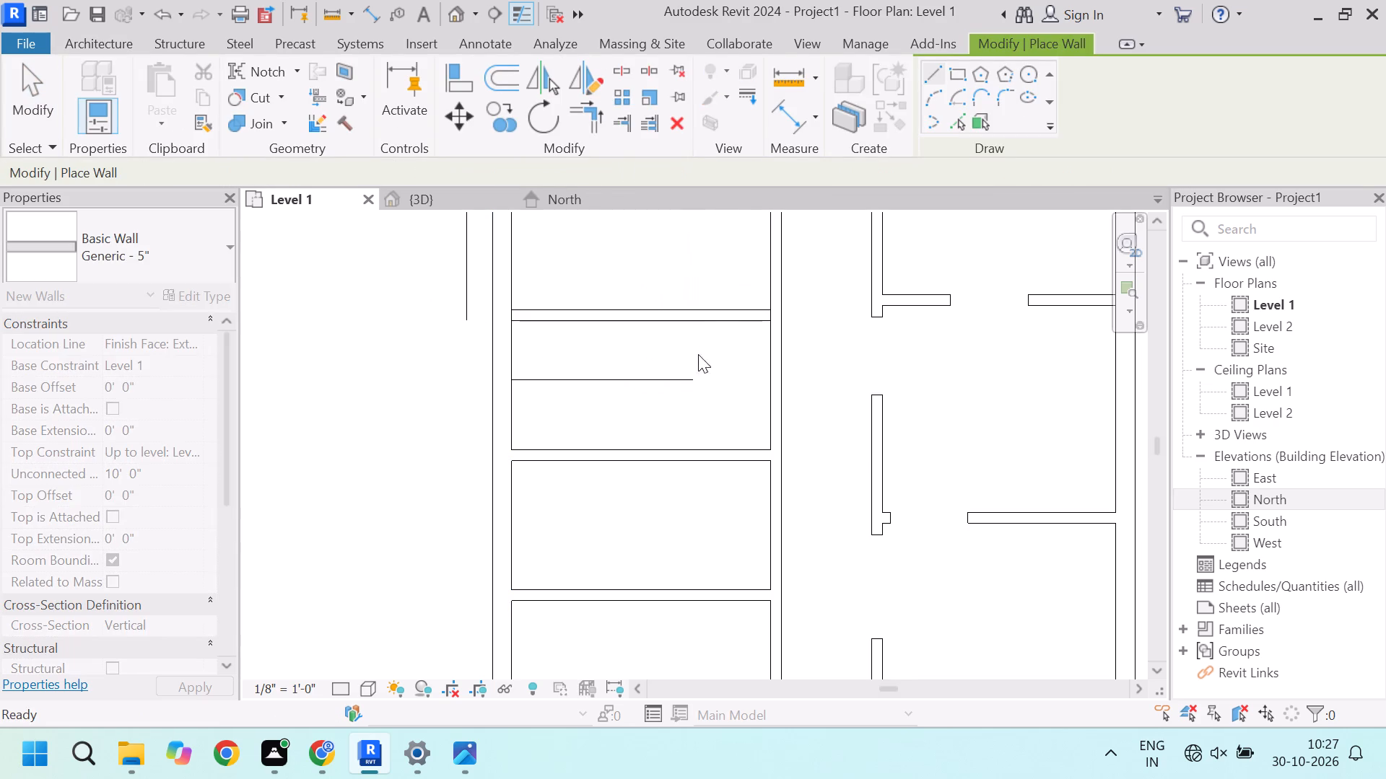
click(687, 376)
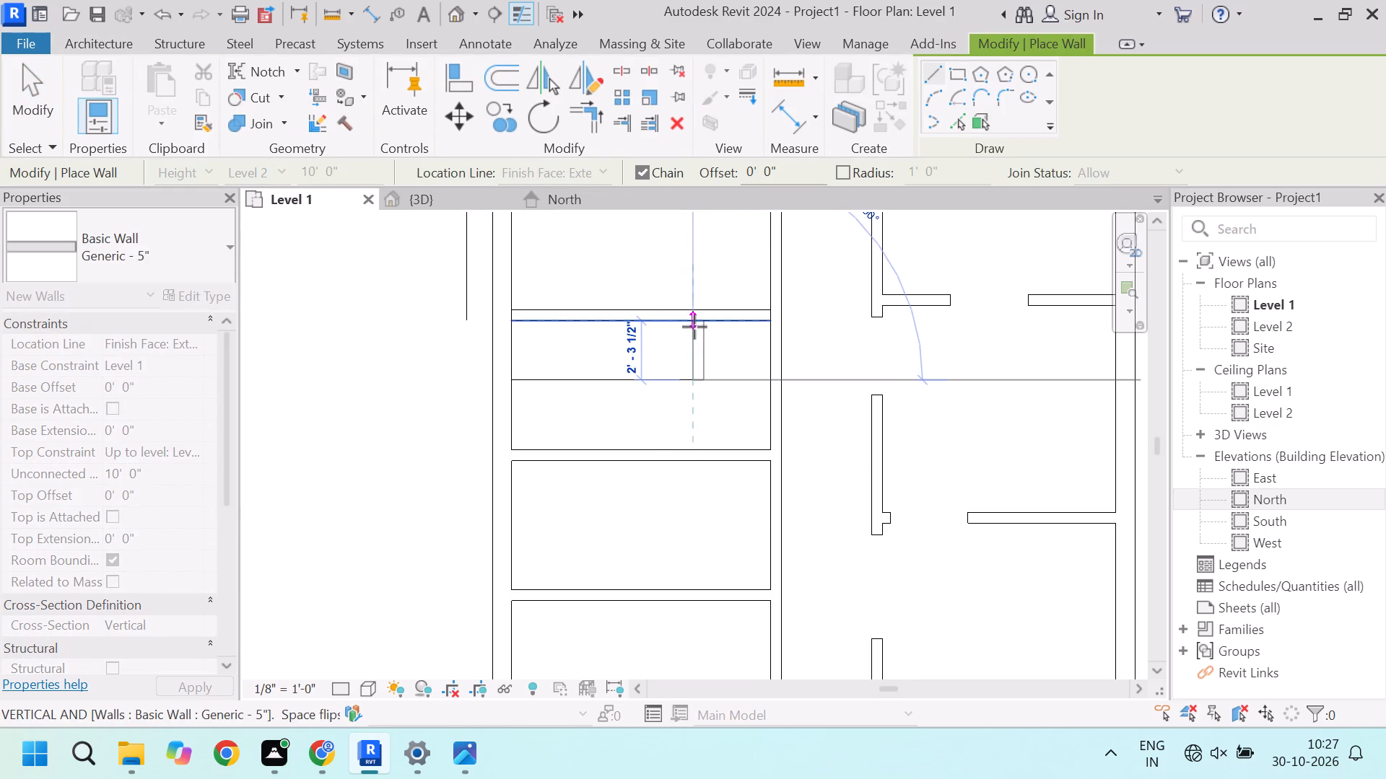
click(694, 327)
key(Escape)
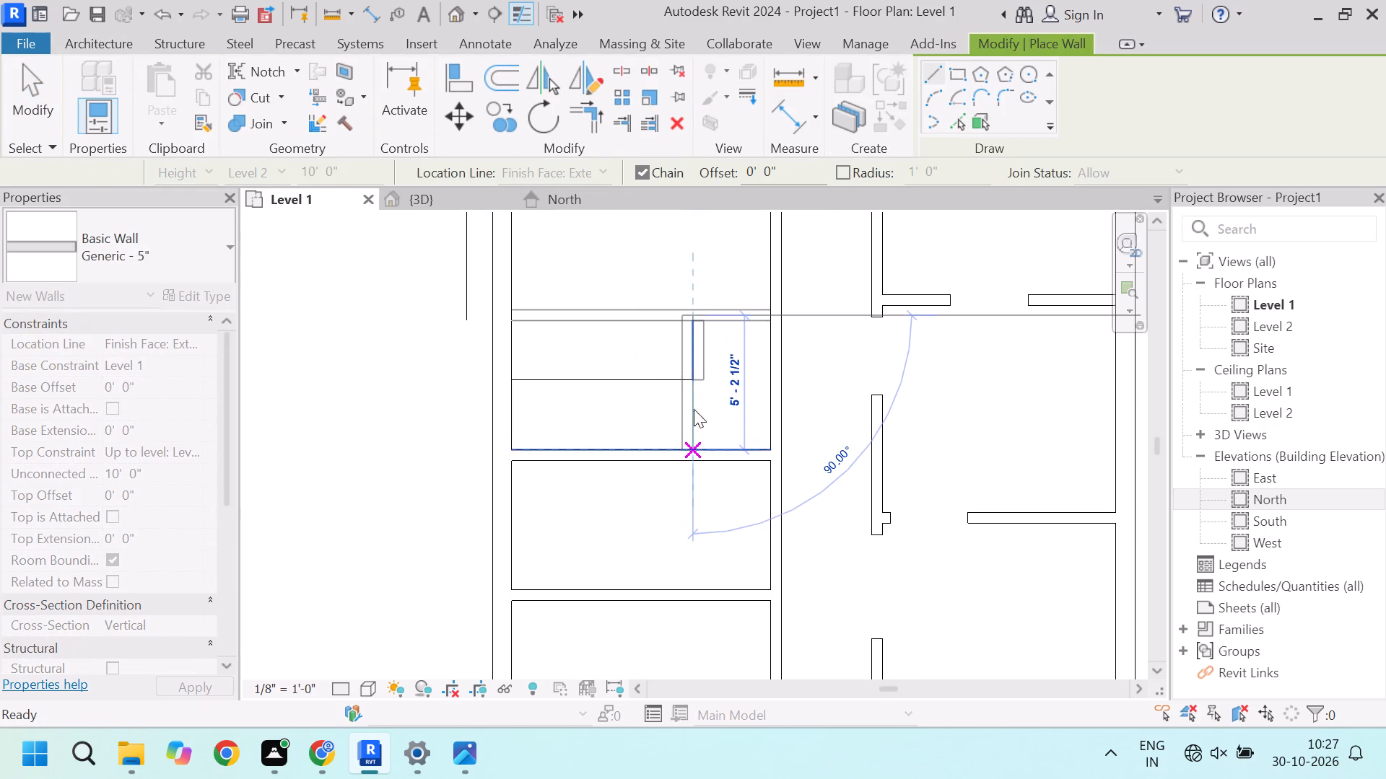
Continue the new 5" wall about 8'-1 1/2" south to the lower small west room's south partition.
drag(692, 376, 687, 395)
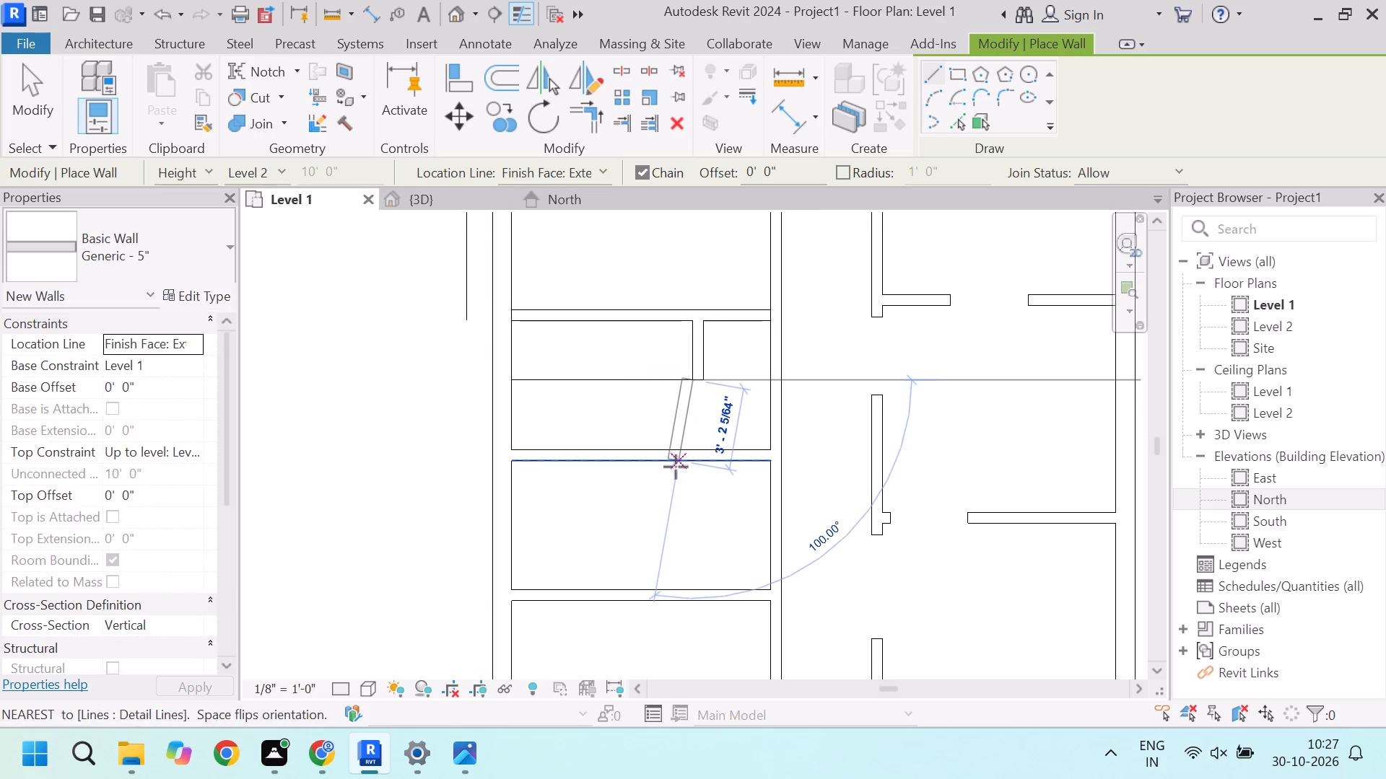
key(Escape)
click(707, 374)
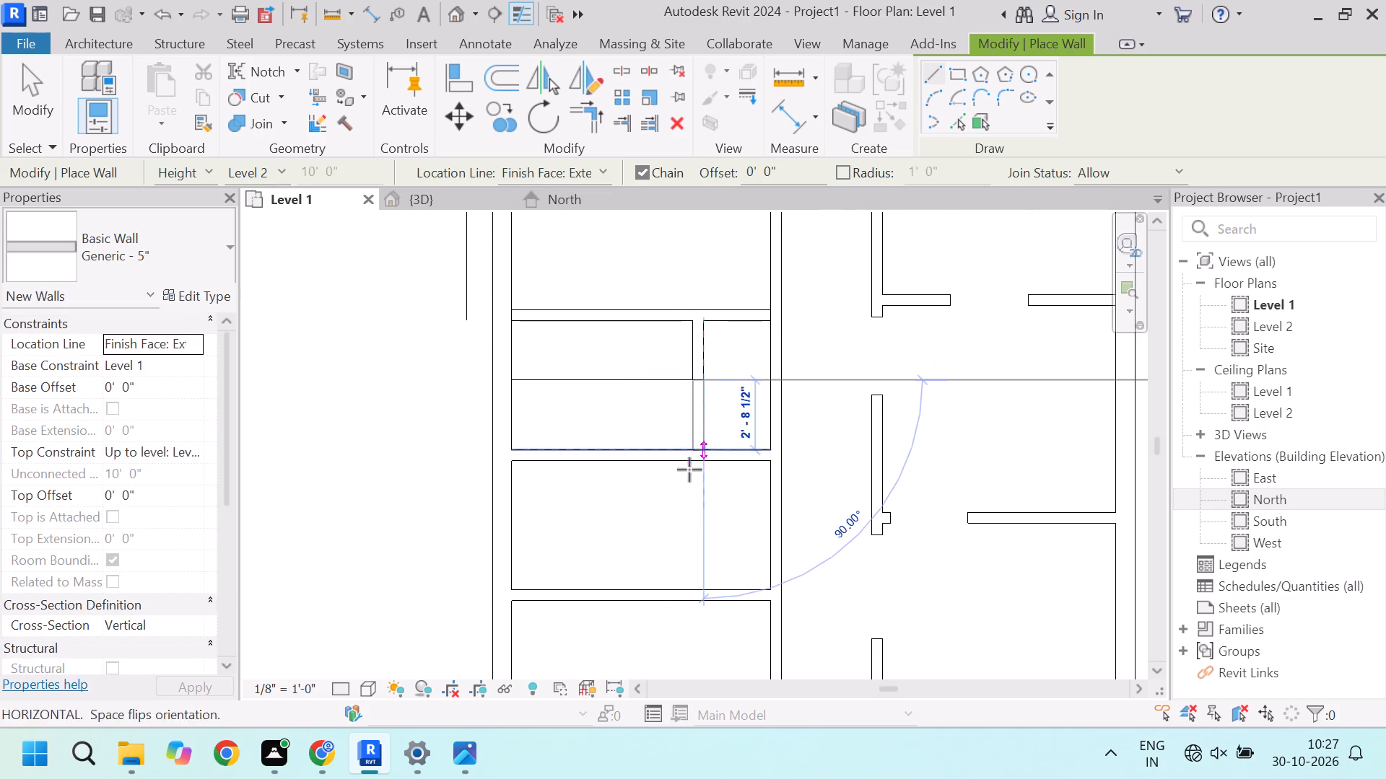
click(706, 583)
key(Escape)
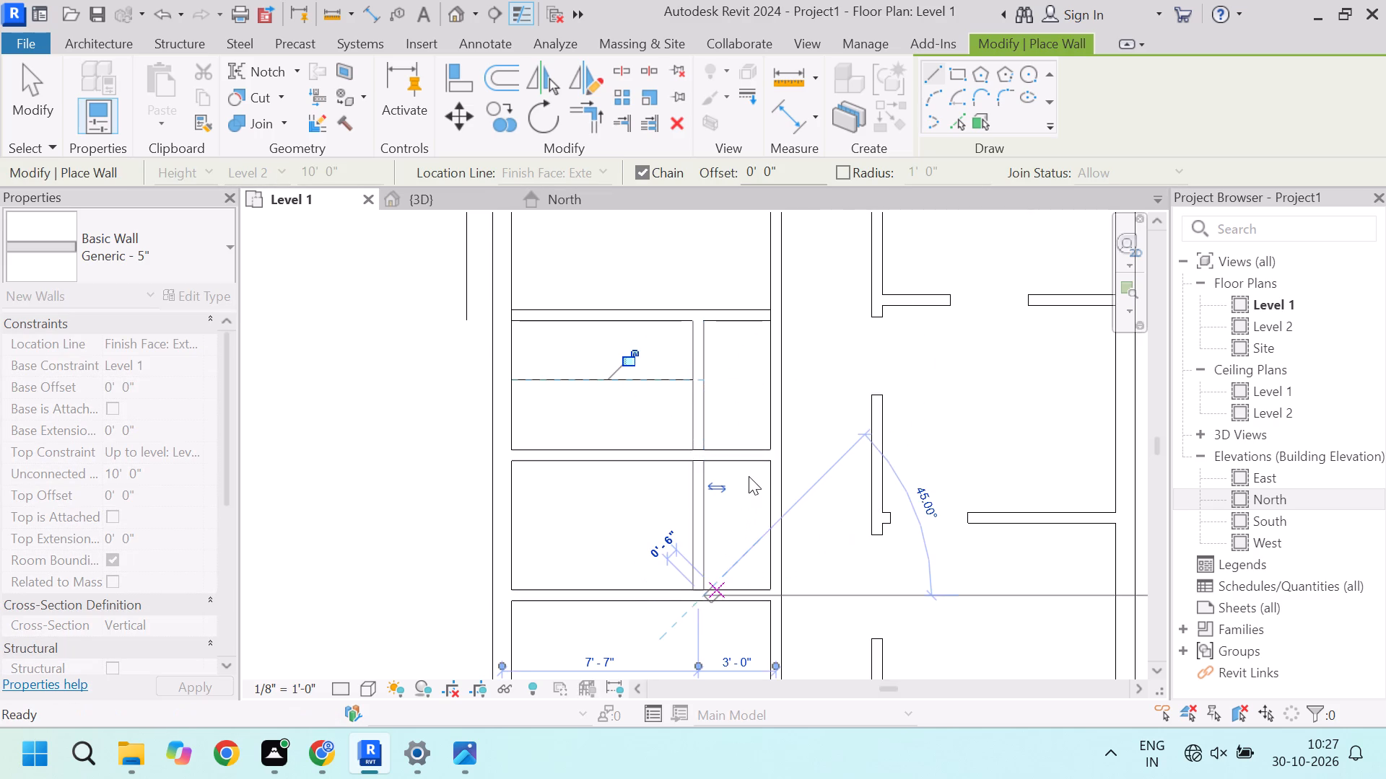
key(Escape)
Delete the two detail lines along the faces of the partition between the two small west rooms.
scroll(741, 466, up, 2)
click(757, 444)
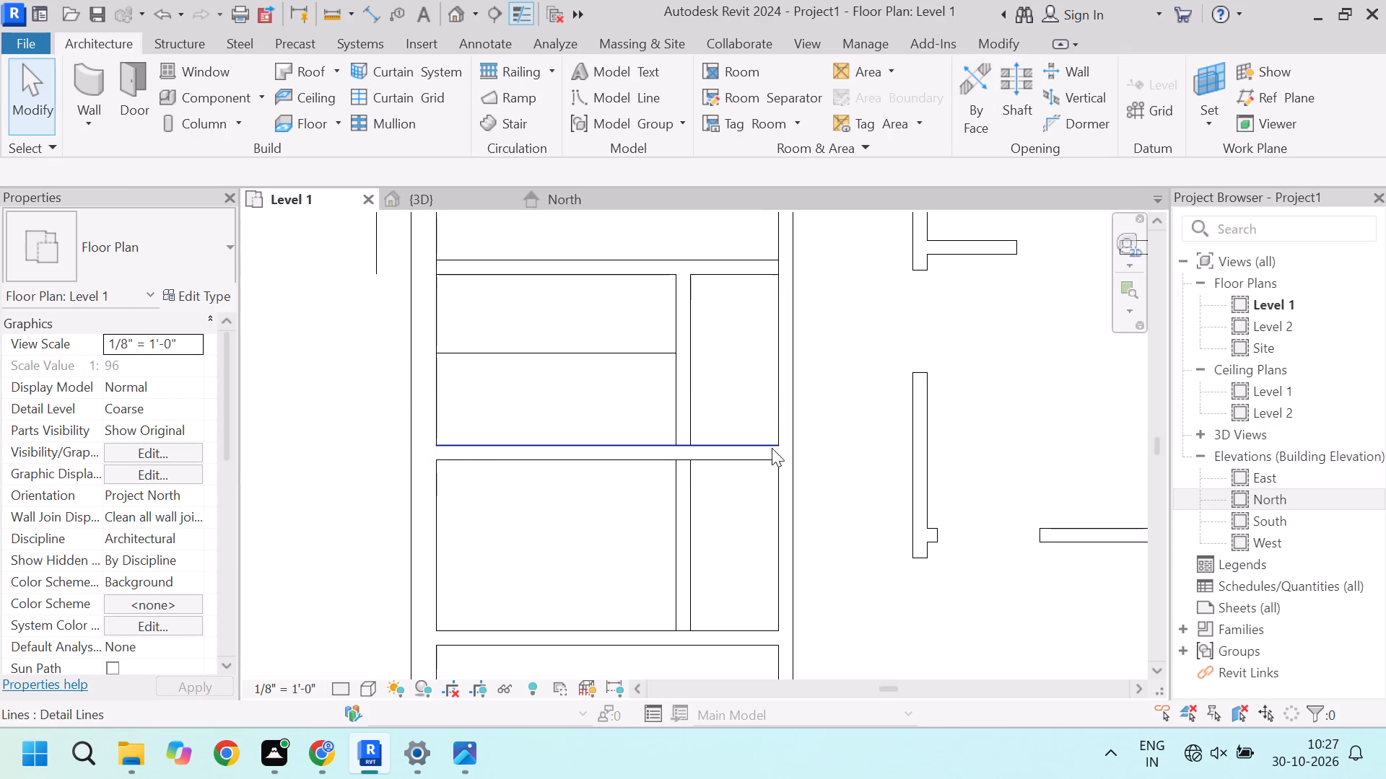
key(Escape)
key(Escape)
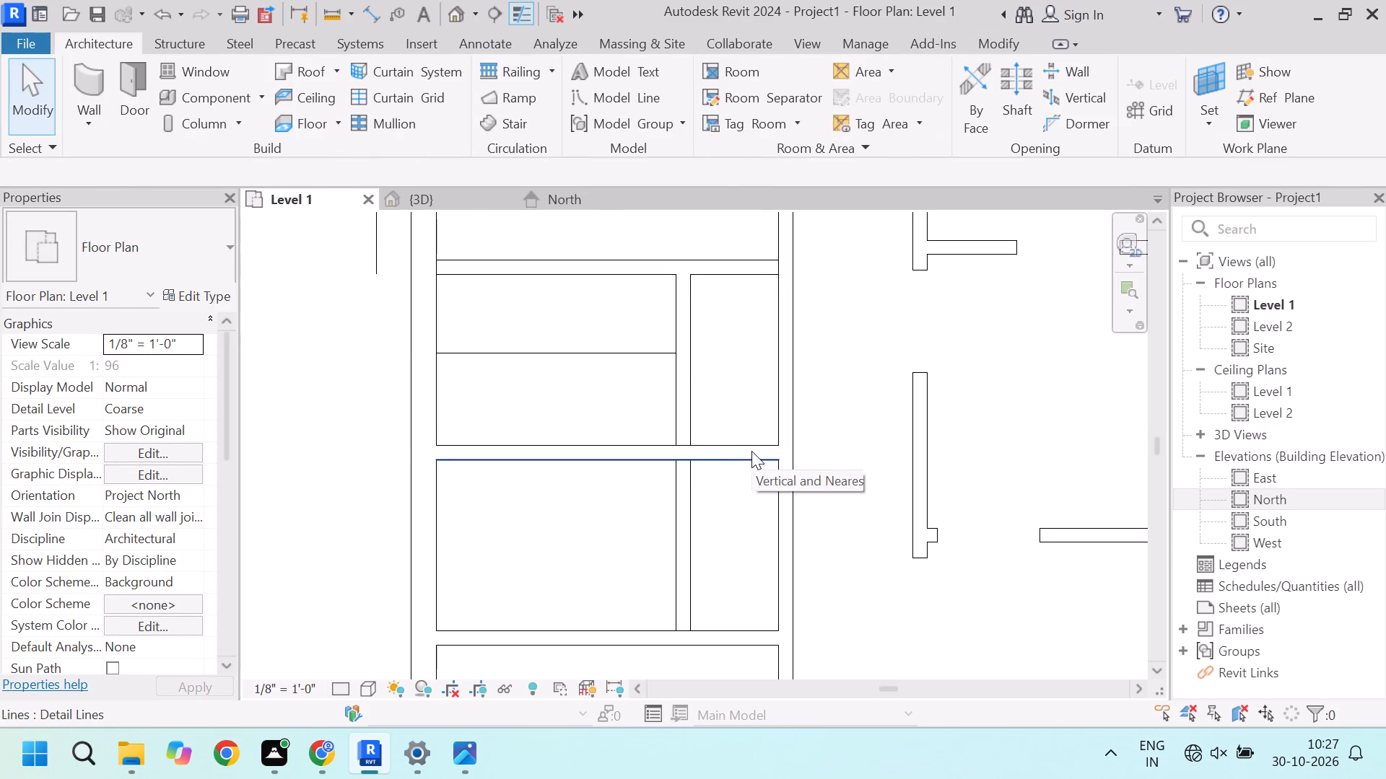
click(749, 440)
key(Delete)
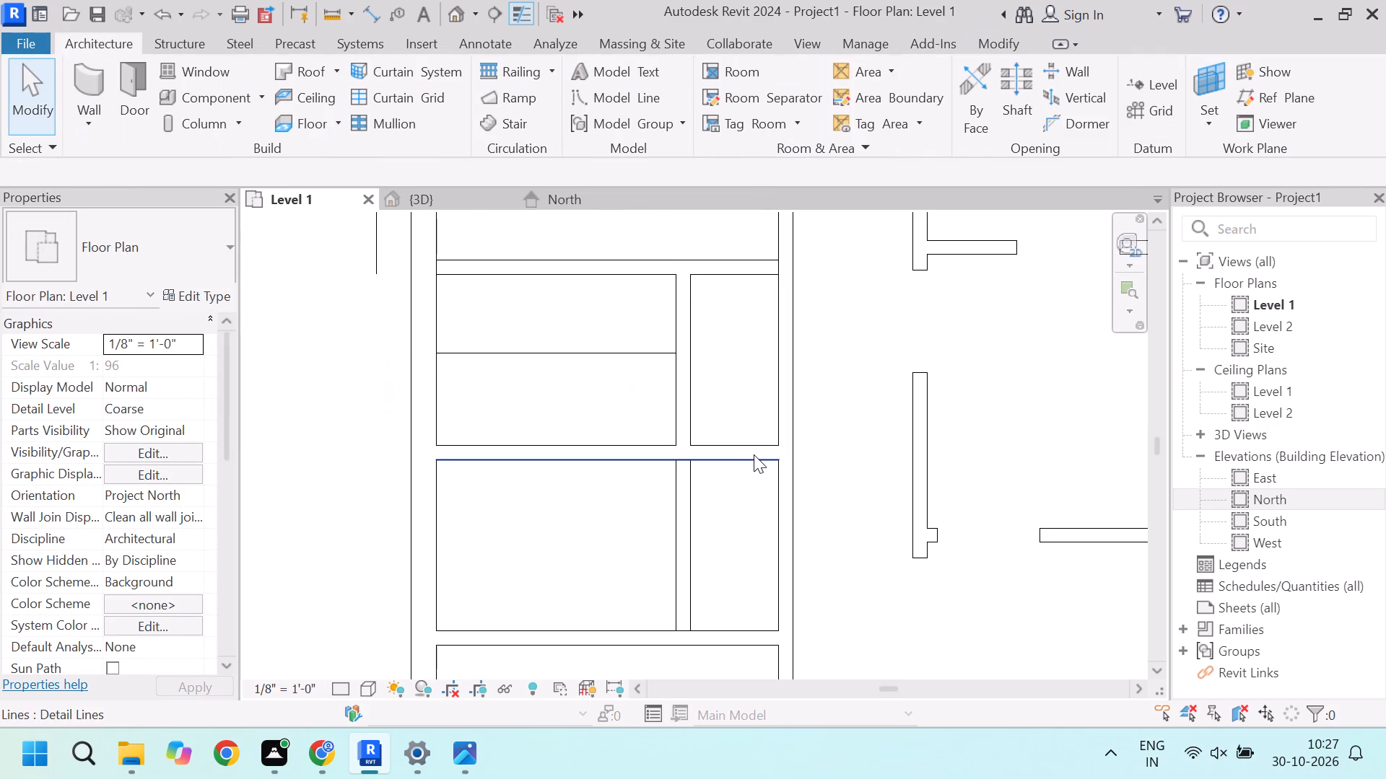
click(754, 454)
key(Delete)
Shorten the partition between the two small west rooms so its east end stops at the new north-south wall.
click(752, 454)
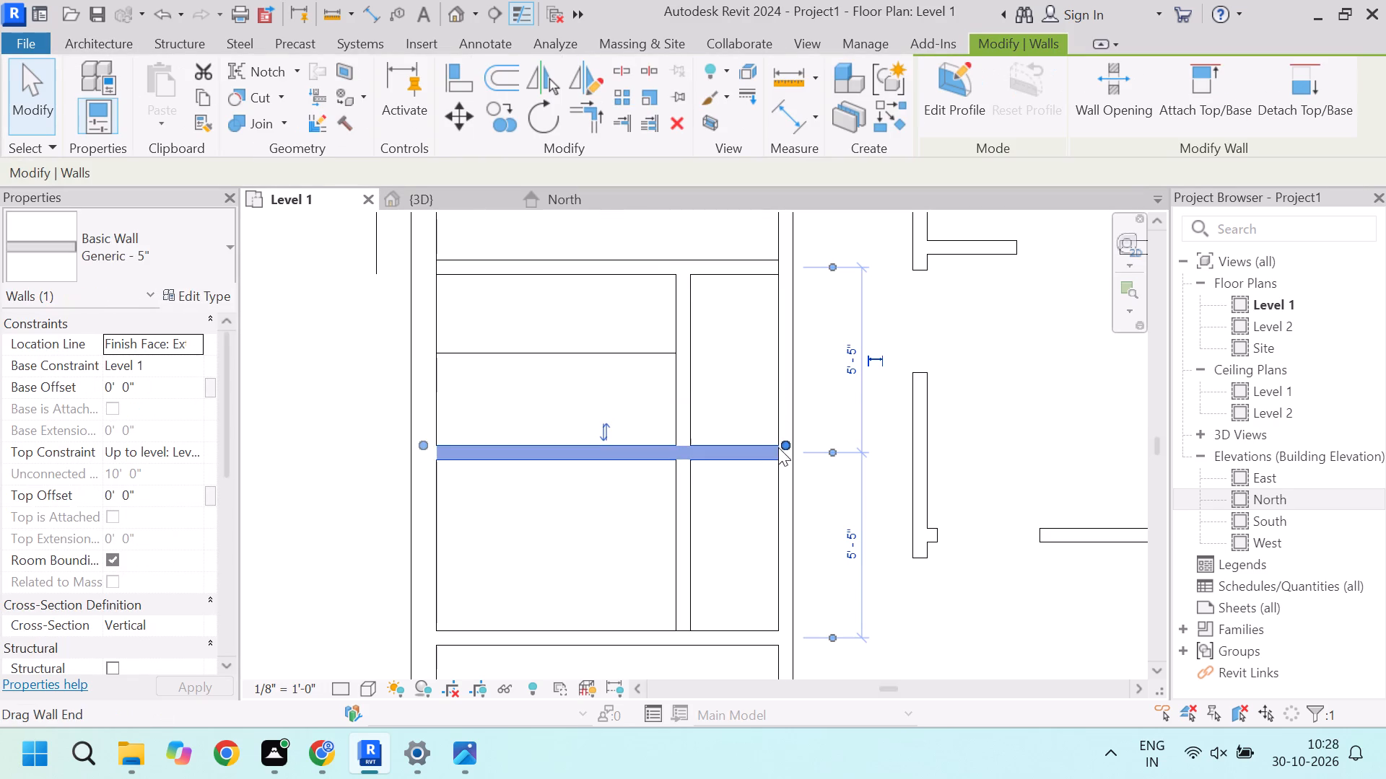
drag(788, 444, 704, 456)
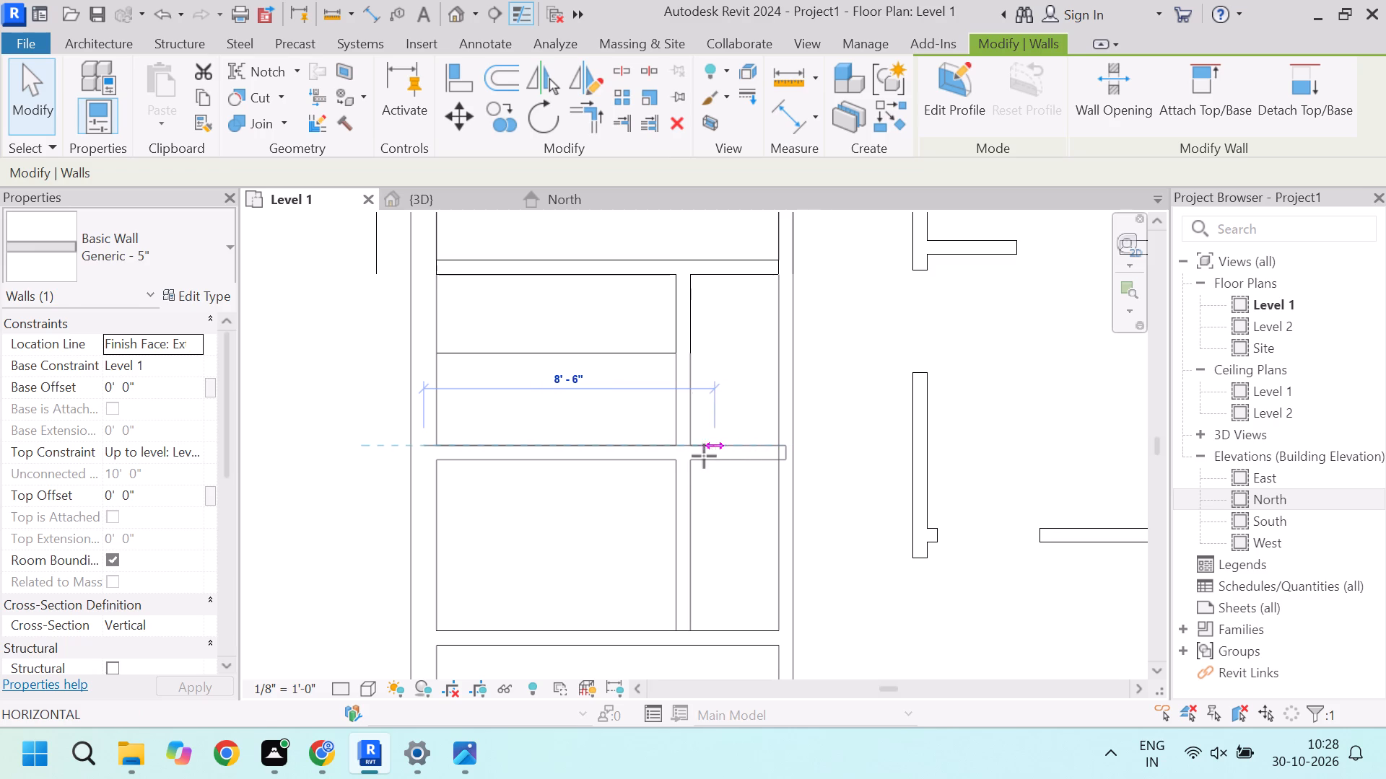
drag(704, 456, 697, 456)
click(731, 418)
Cut a wall opening about 10'-3" long in the west corridor partition, along the strip east of the new wall.
scroll(718, 424, down, 4)
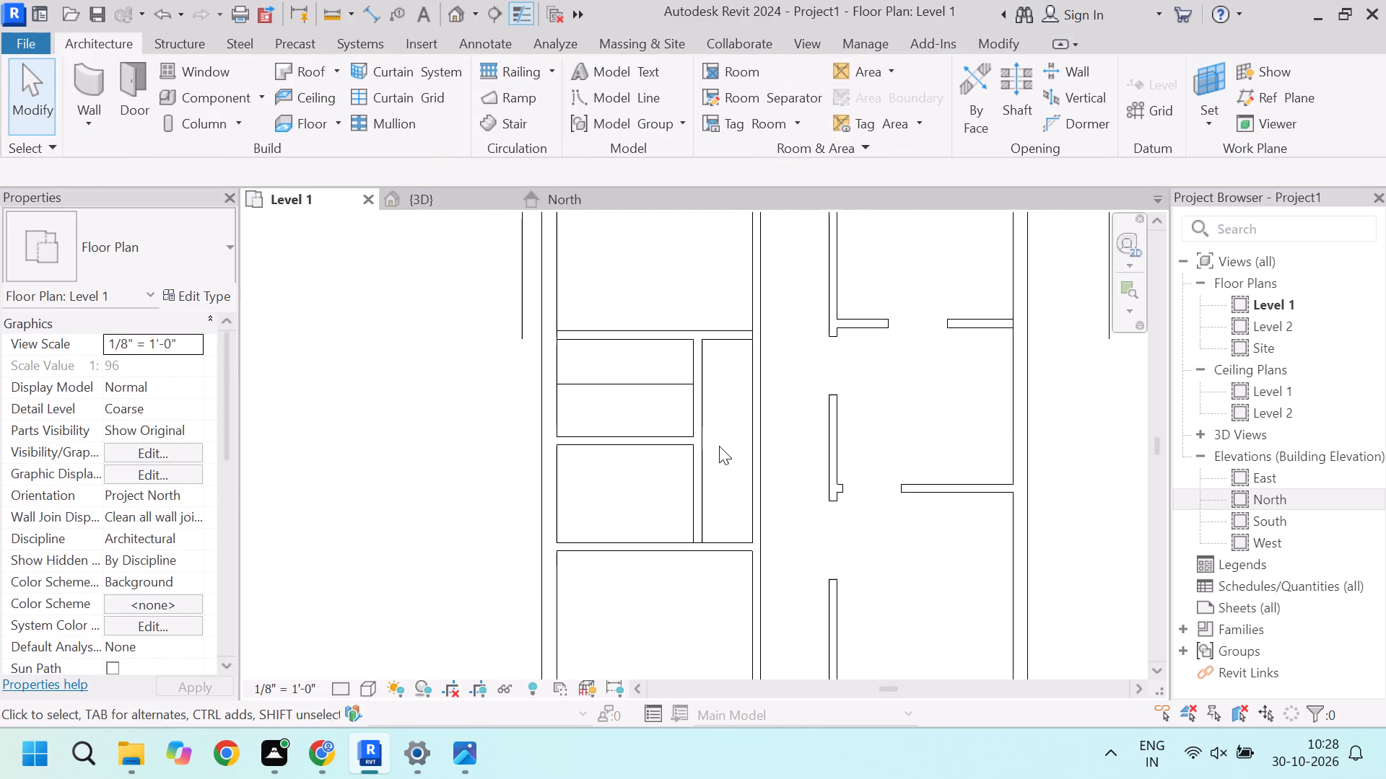
scroll(692, 364, up, 2)
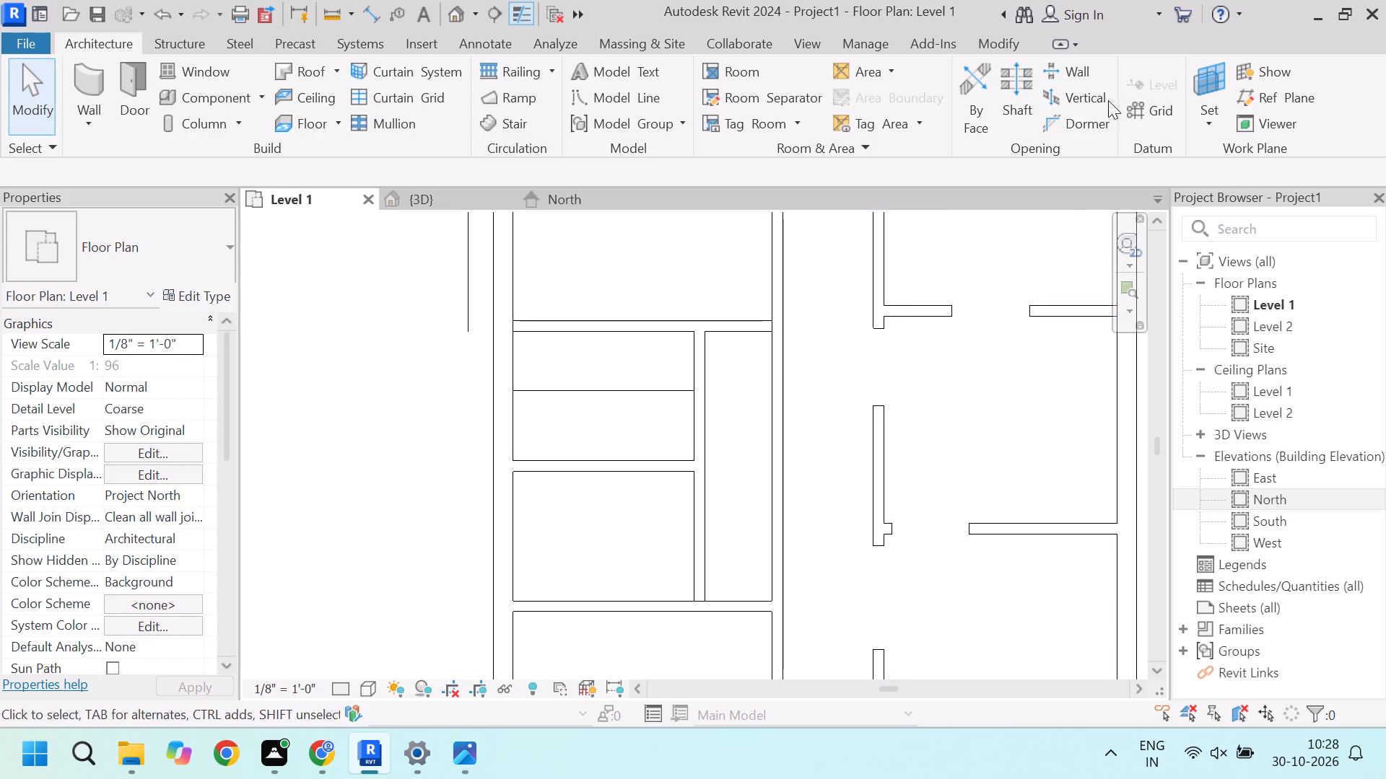
click(1073, 73)
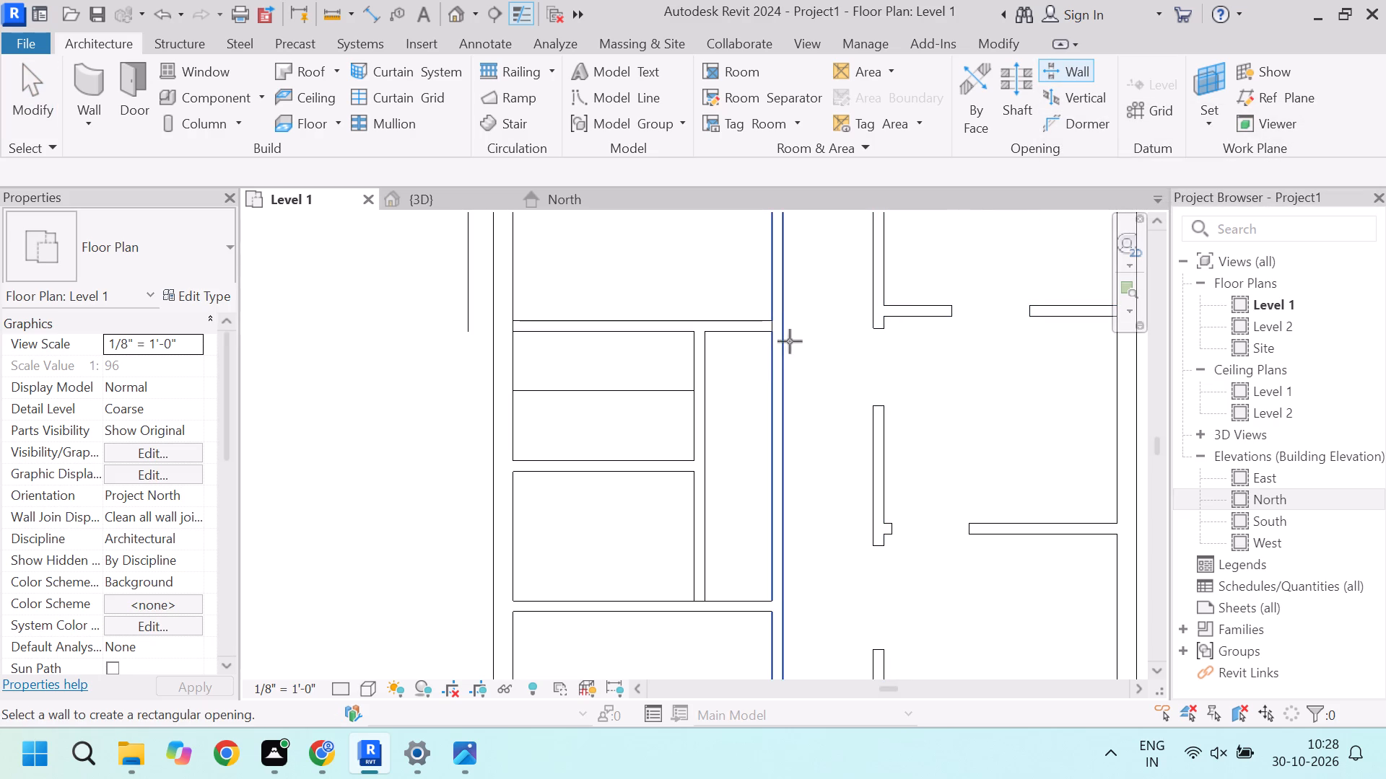
scroll(788, 338, up, 4)
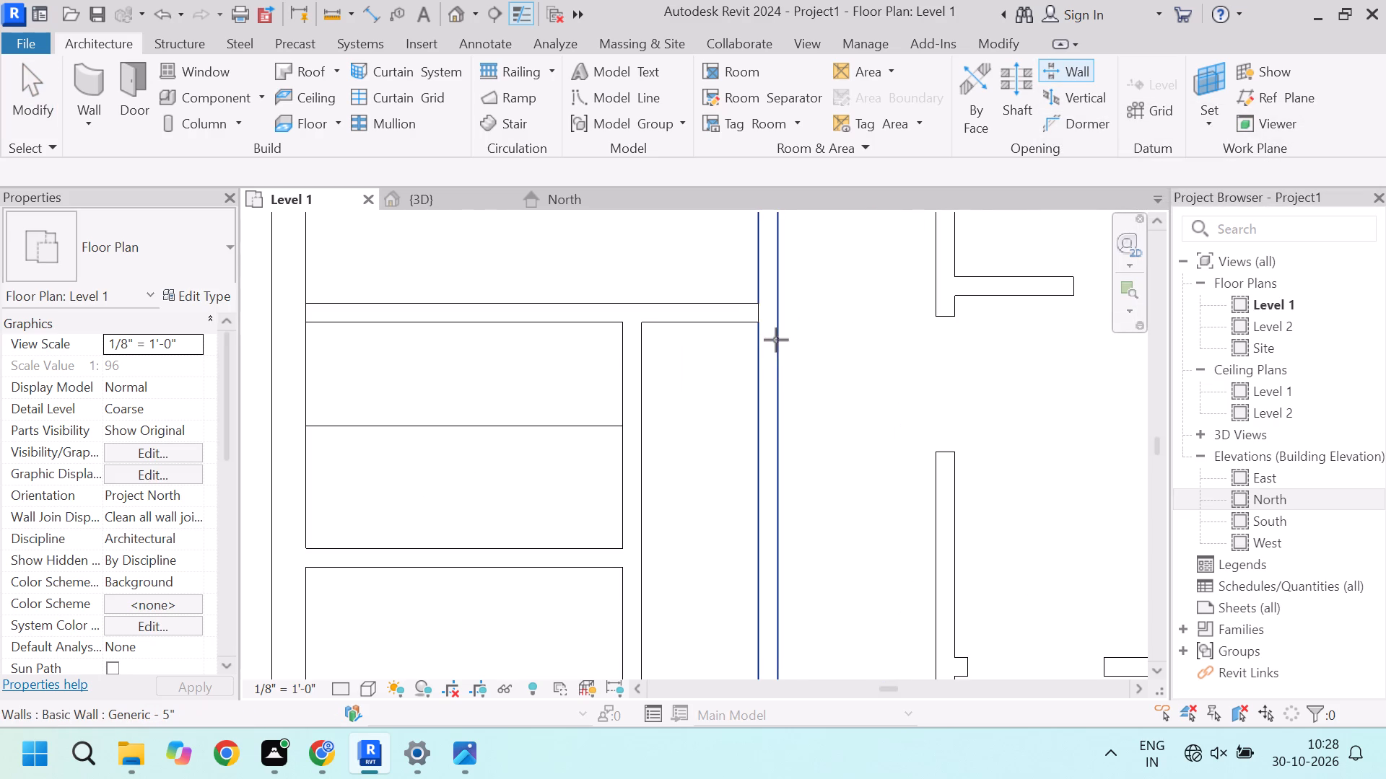
click(775, 331)
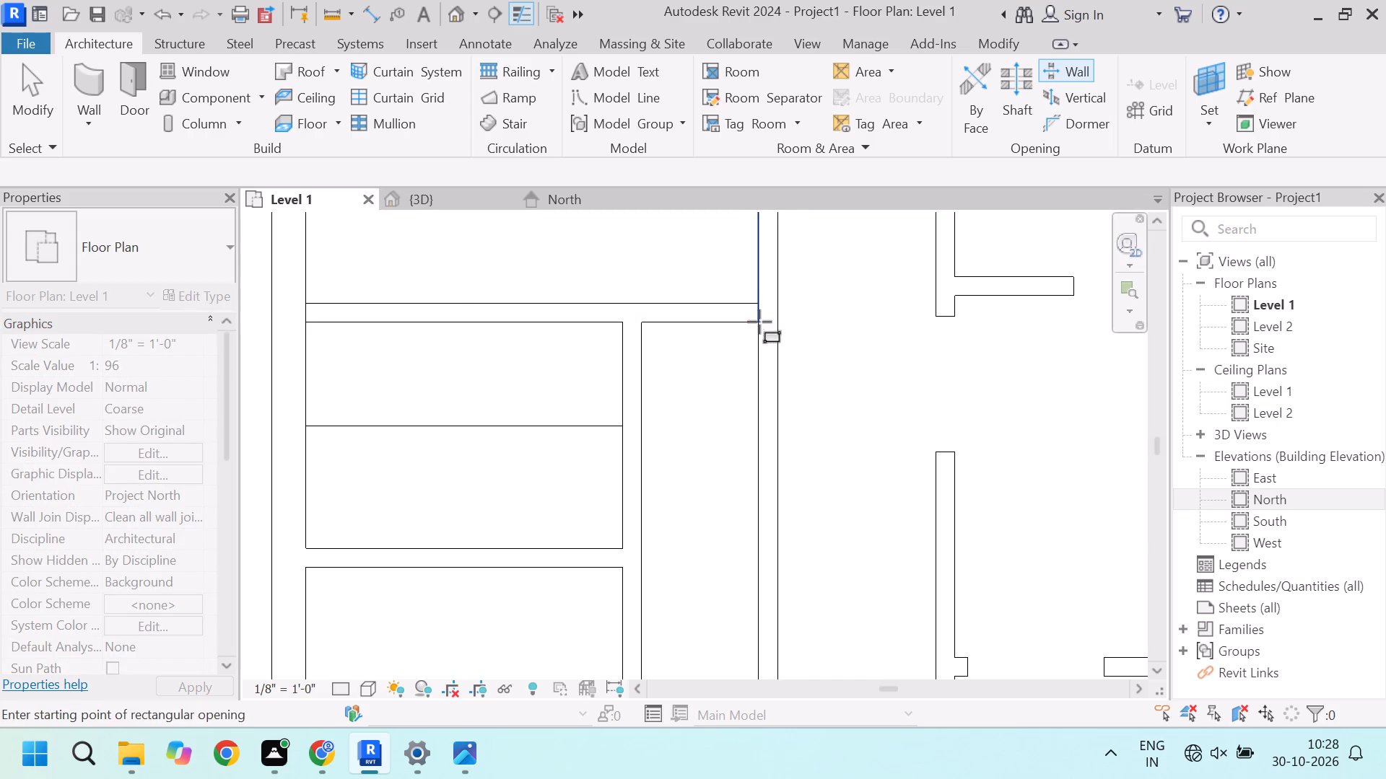
click(759, 322)
scroll(791, 398, down, 4)
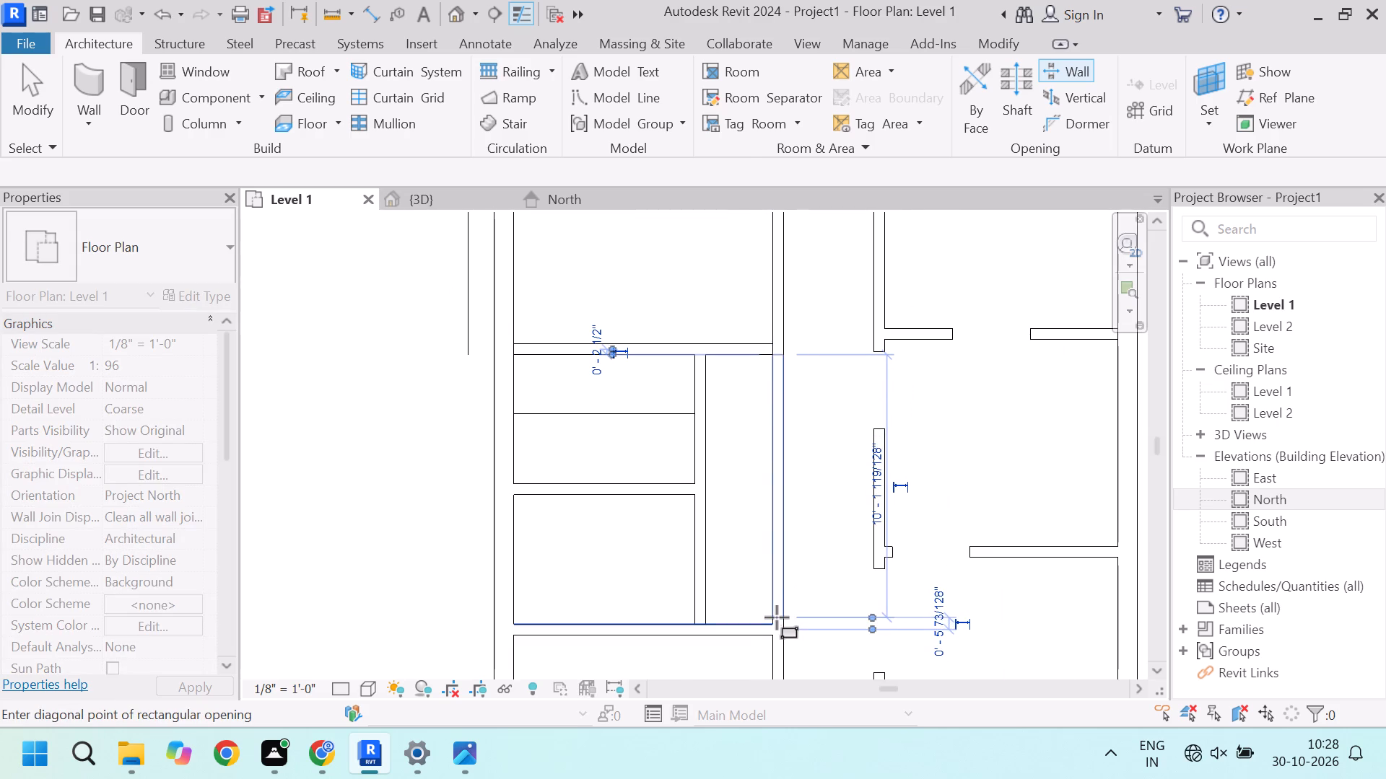
click(779, 621)
scroll(754, 384, down, 3)
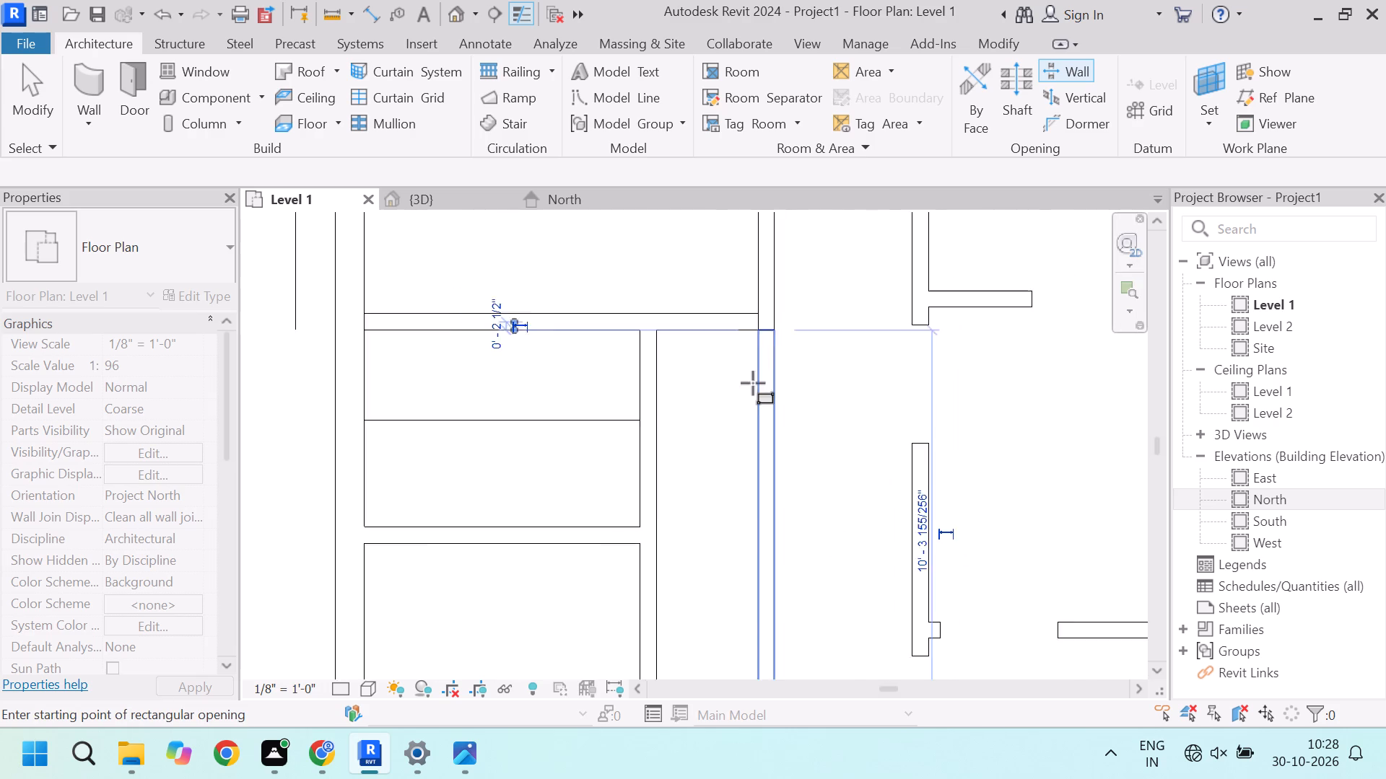
scroll(753, 383, down, 2)
key(Escape)
key(Escape)
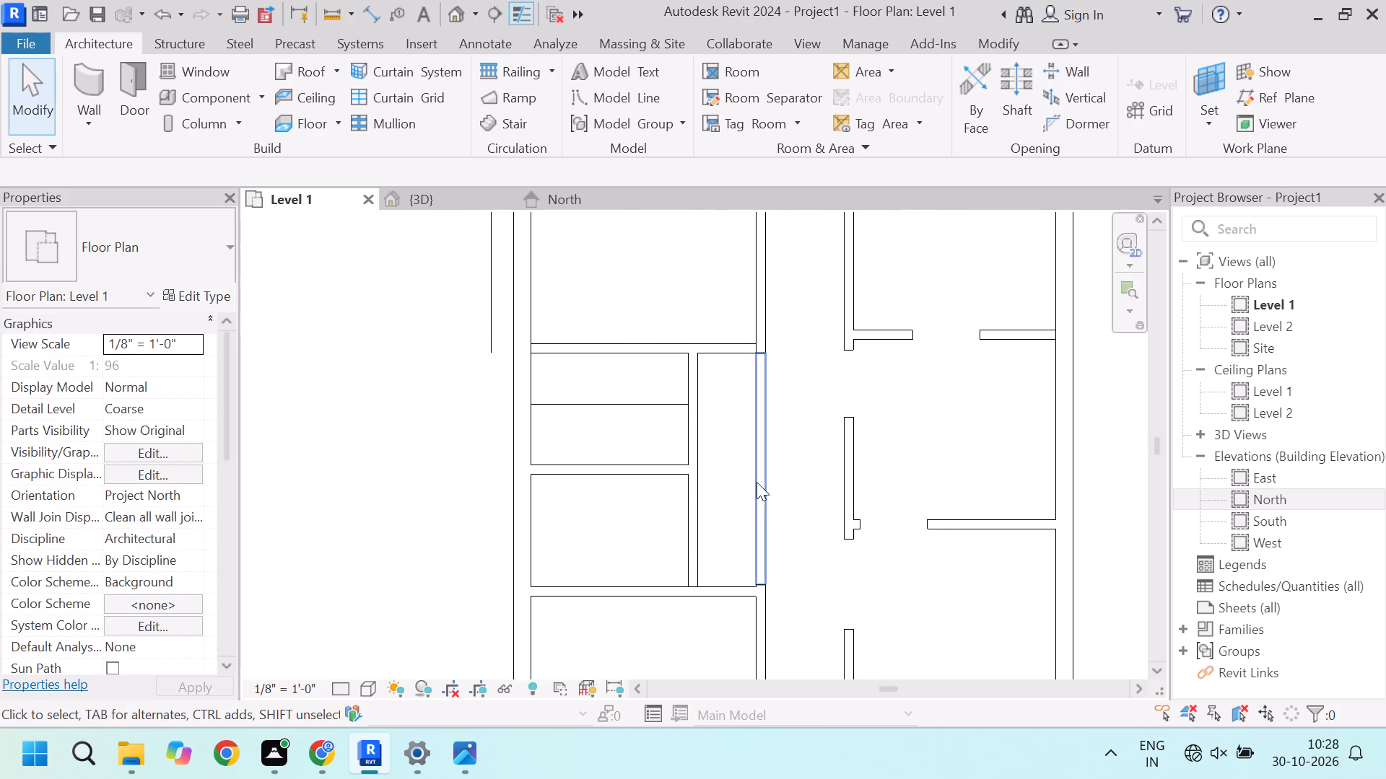
Adjust the west corridor wall opening so its south end lines up with the north face of the partition there.
click(757, 482)
scroll(754, 571, up, 9)
drag(769, 577, 765, 584)
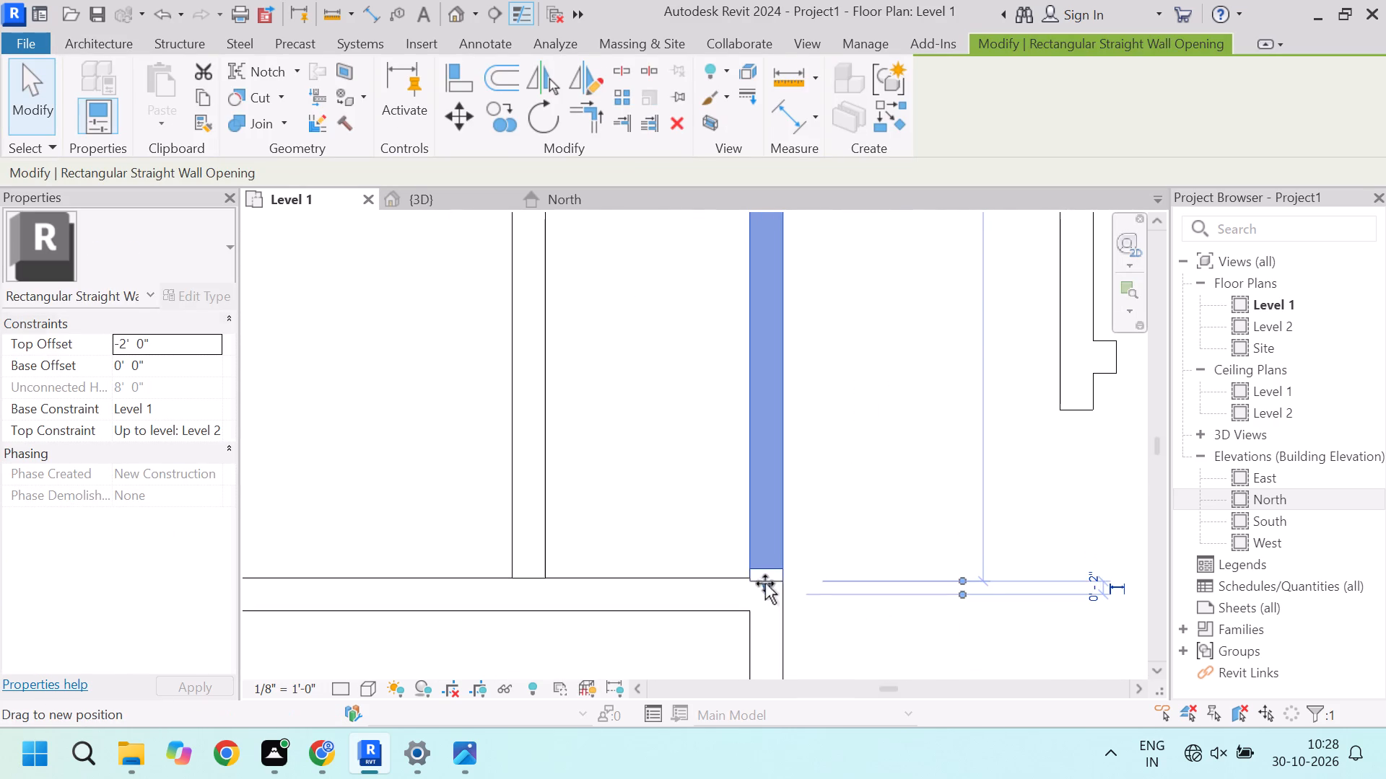
drag(765, 584, 744, 572)
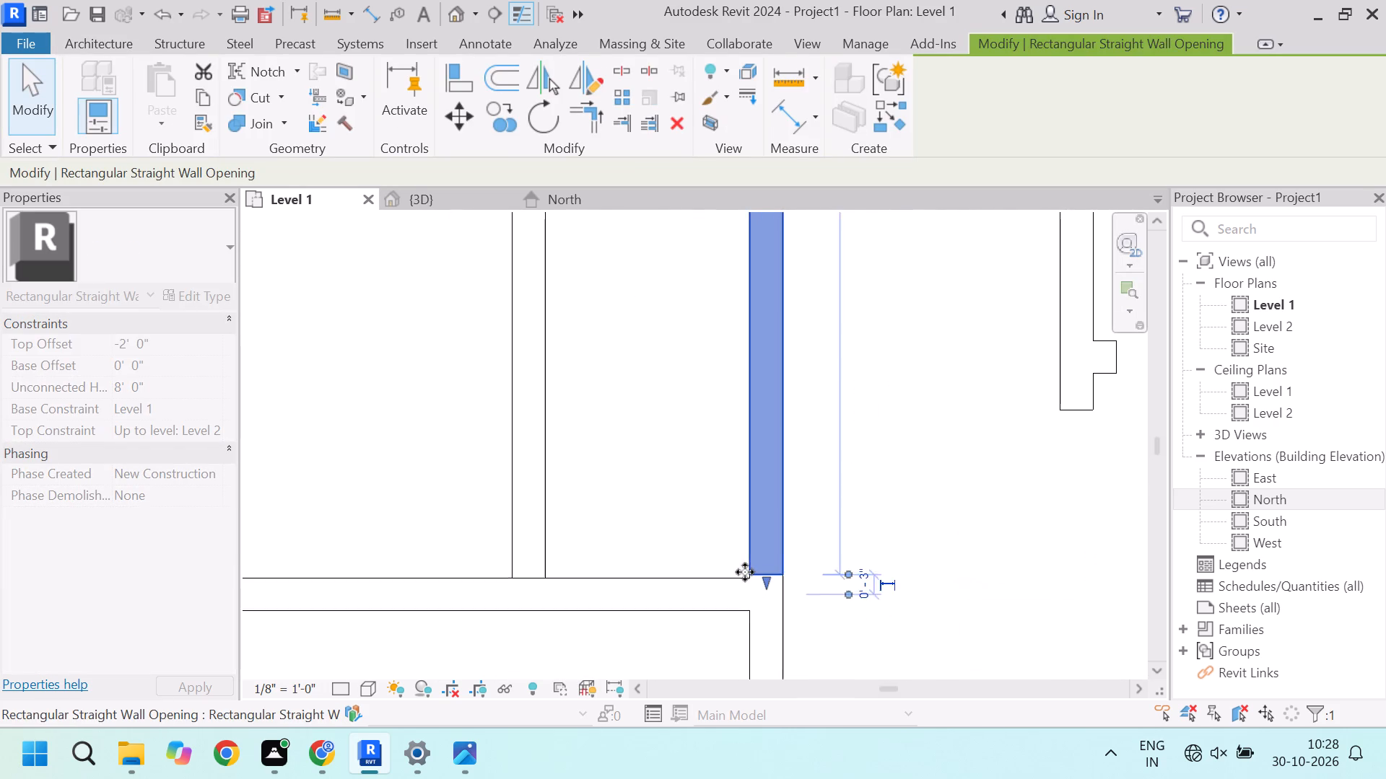
scroll(745, 572, up, 14)
drag(866, 571, 749, 586)
key(Escape)
Place a 36" x 84" Single-Flush door in the northwest room's east wall, about 2'-1" from its south partition, hinged south and opening inward.
scroll(759, 492, down, 7)
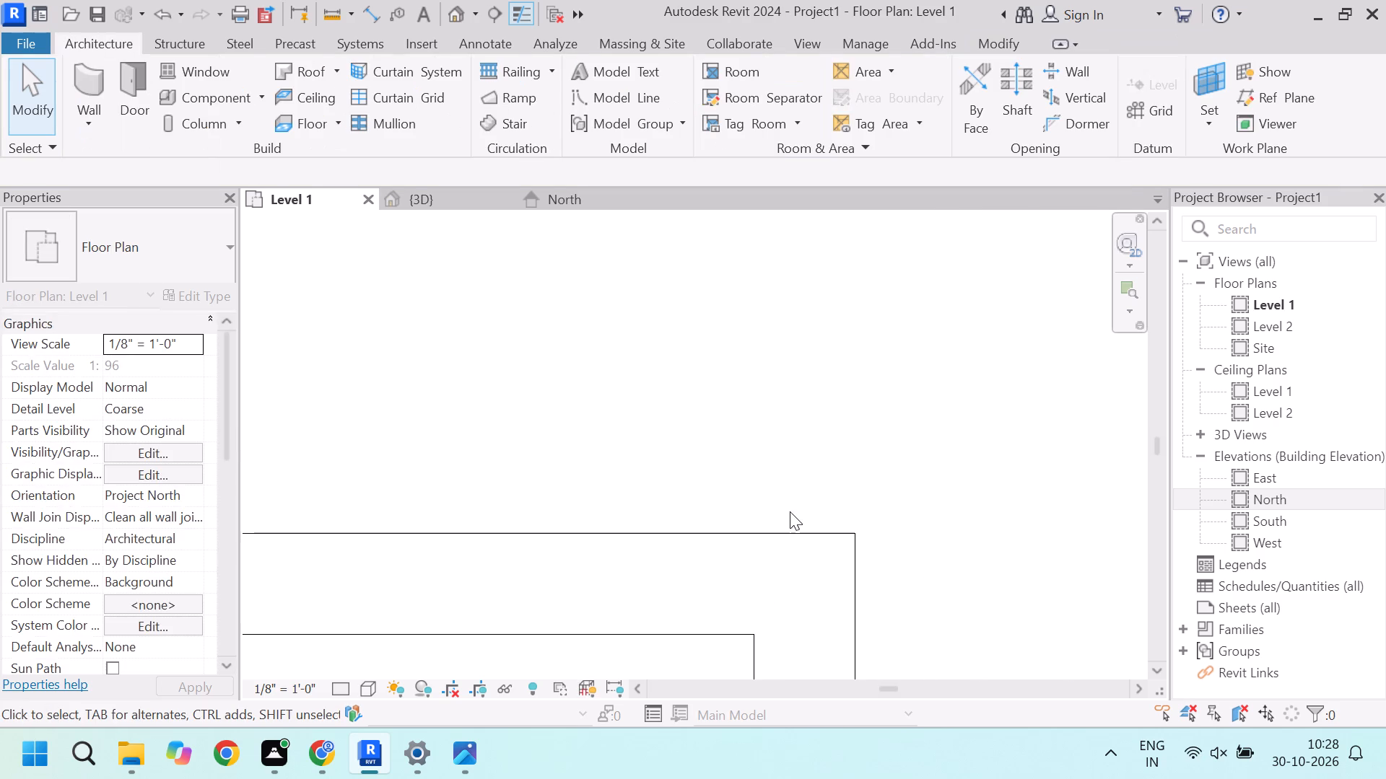
scroll(790, 511, down, 20)
scroll(790, 511, down, 1)
scroll(816, 431, up, 11)
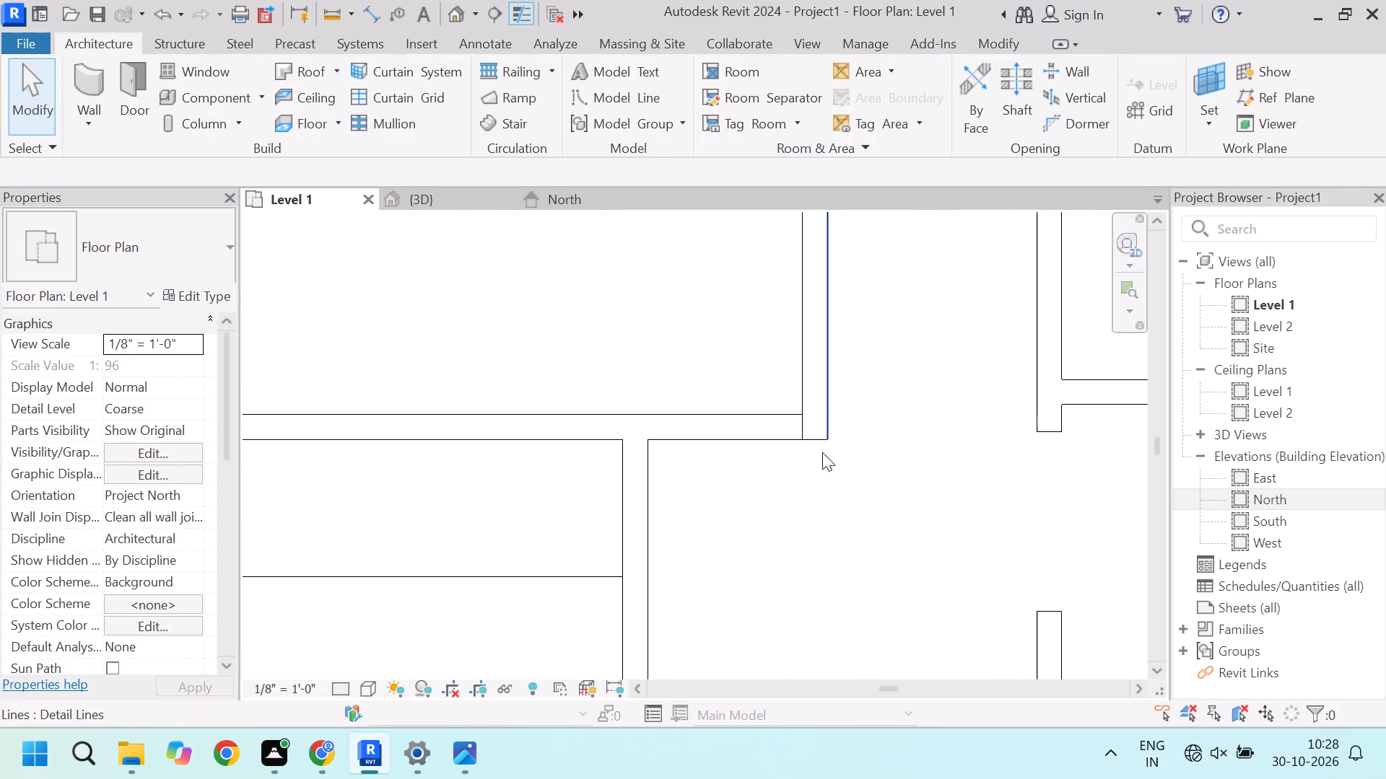
scroll(839, 462, down, 5)
scroll(594, 349, down, 4)
scroll(673, 340, down, 6)
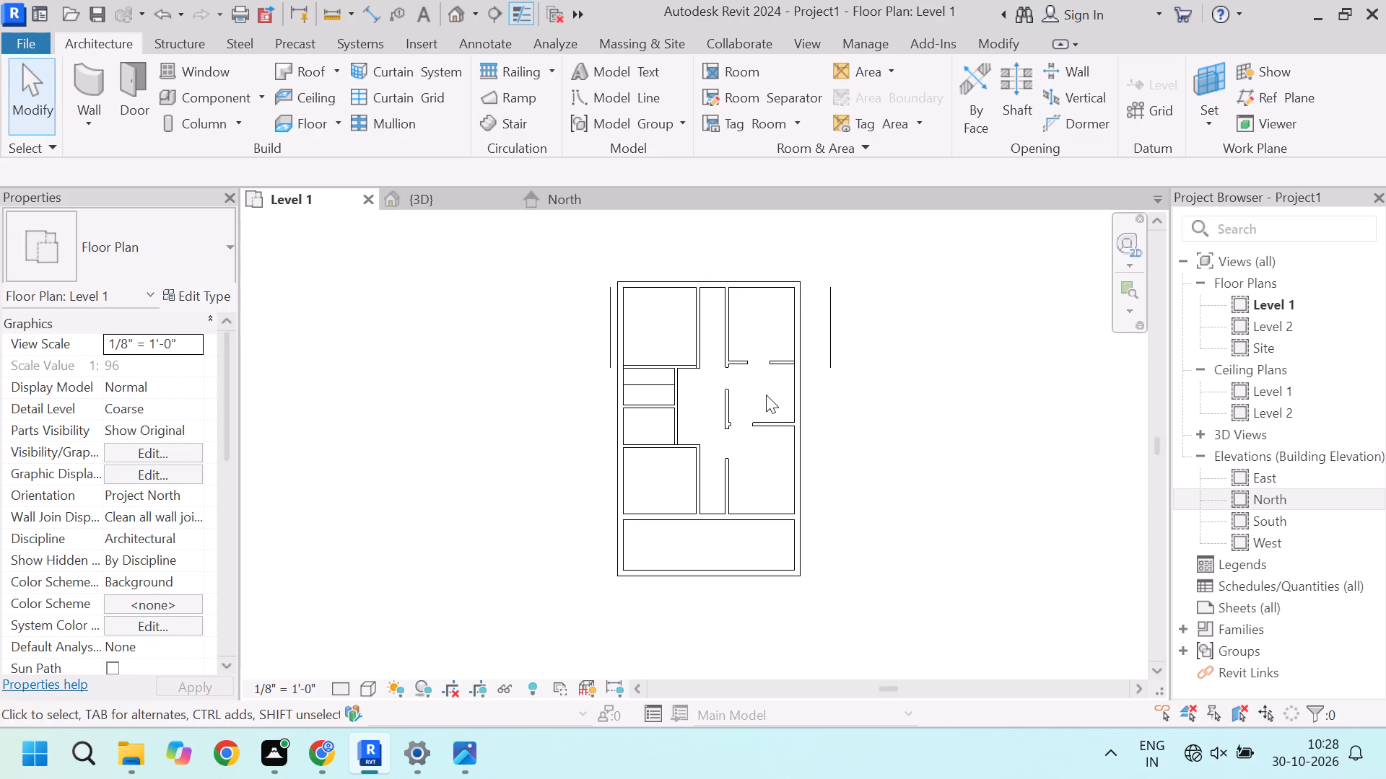
scroll(757, 400, down, 1)
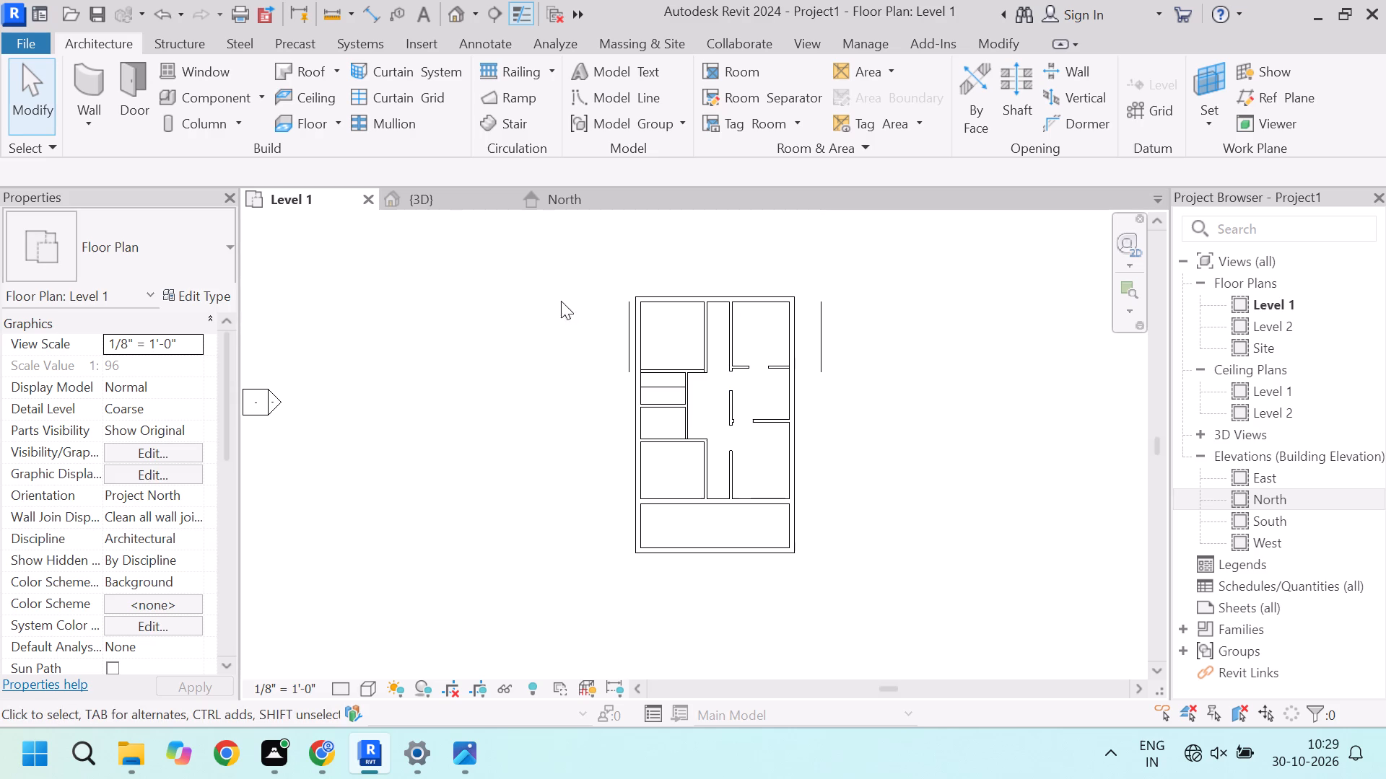
click(128, 97)
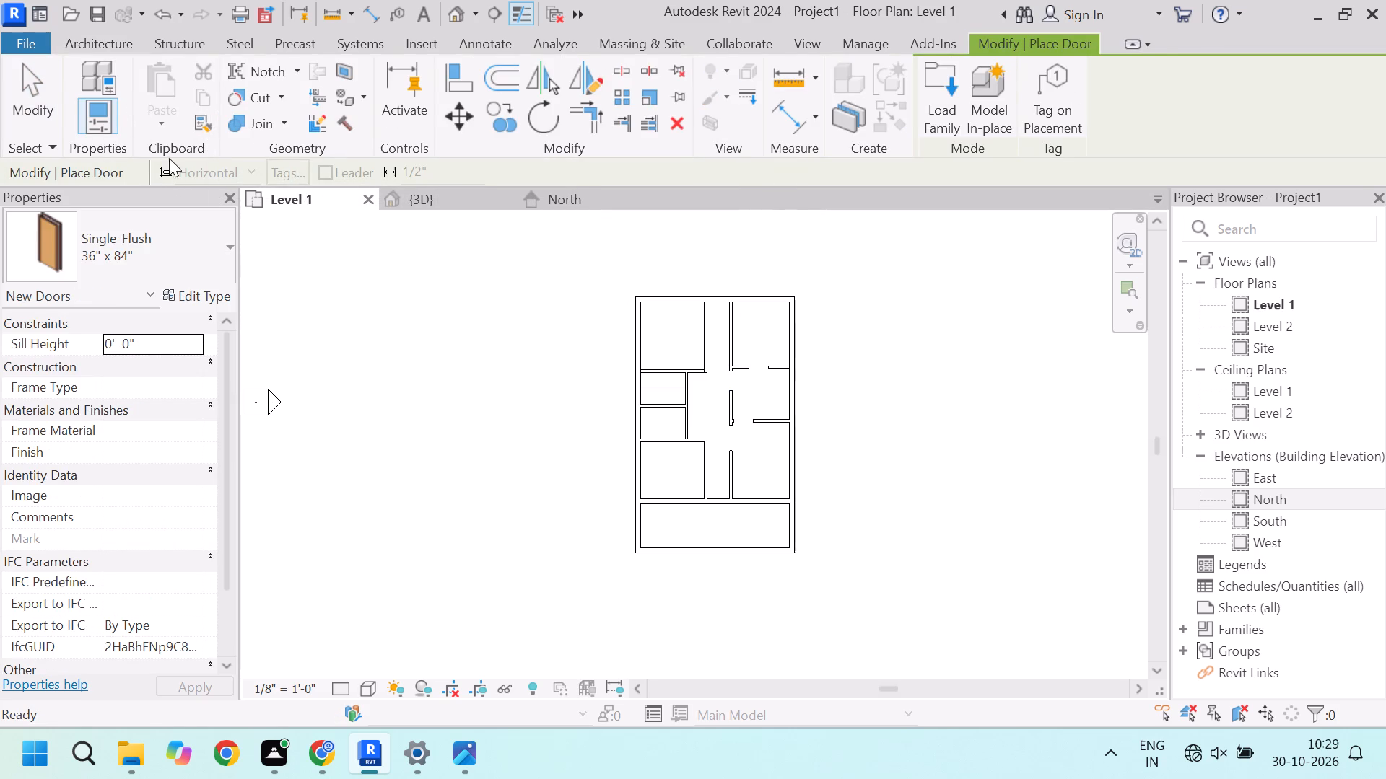
scroll(762, 371, up, 5)
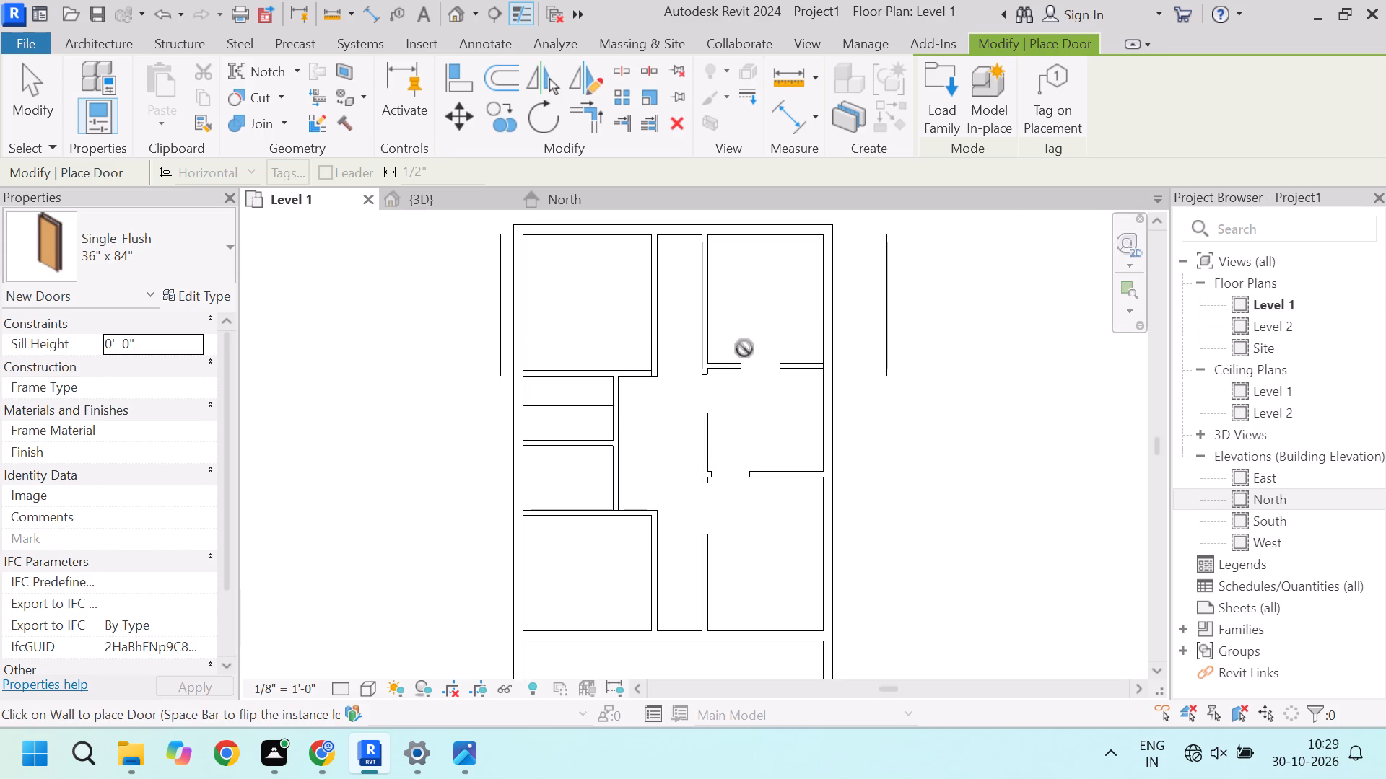
scroll(742, 344, down, 4)
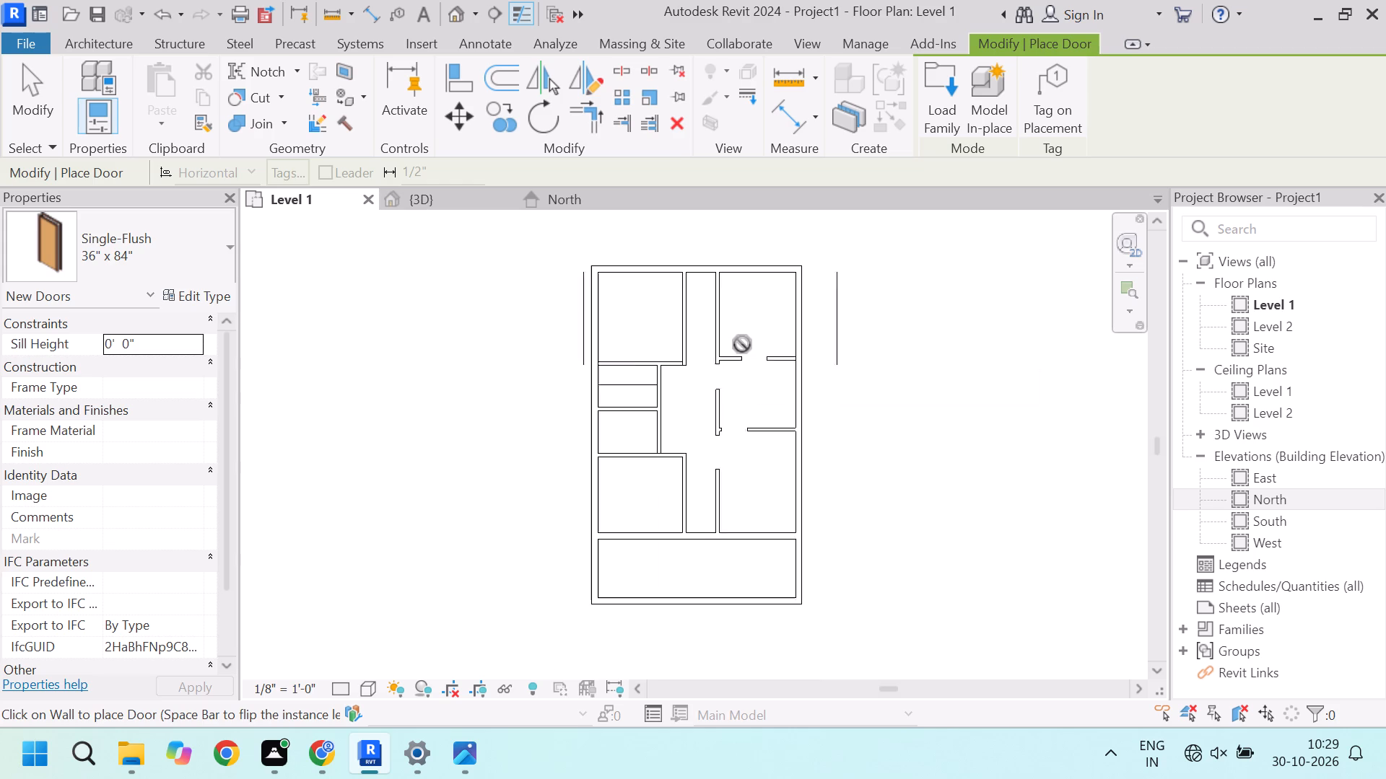
scroll(742, 344, down, 1)
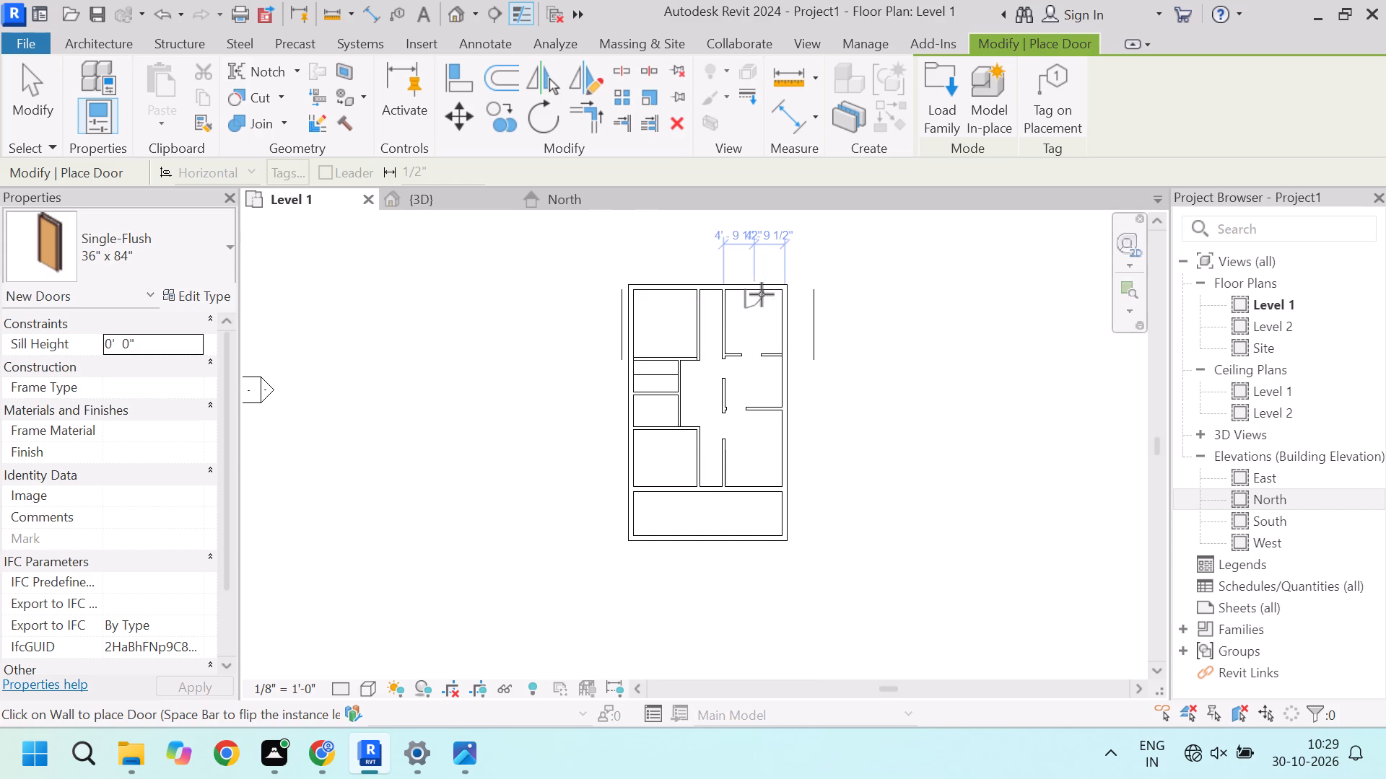
scroll(699, 334, up, 14)
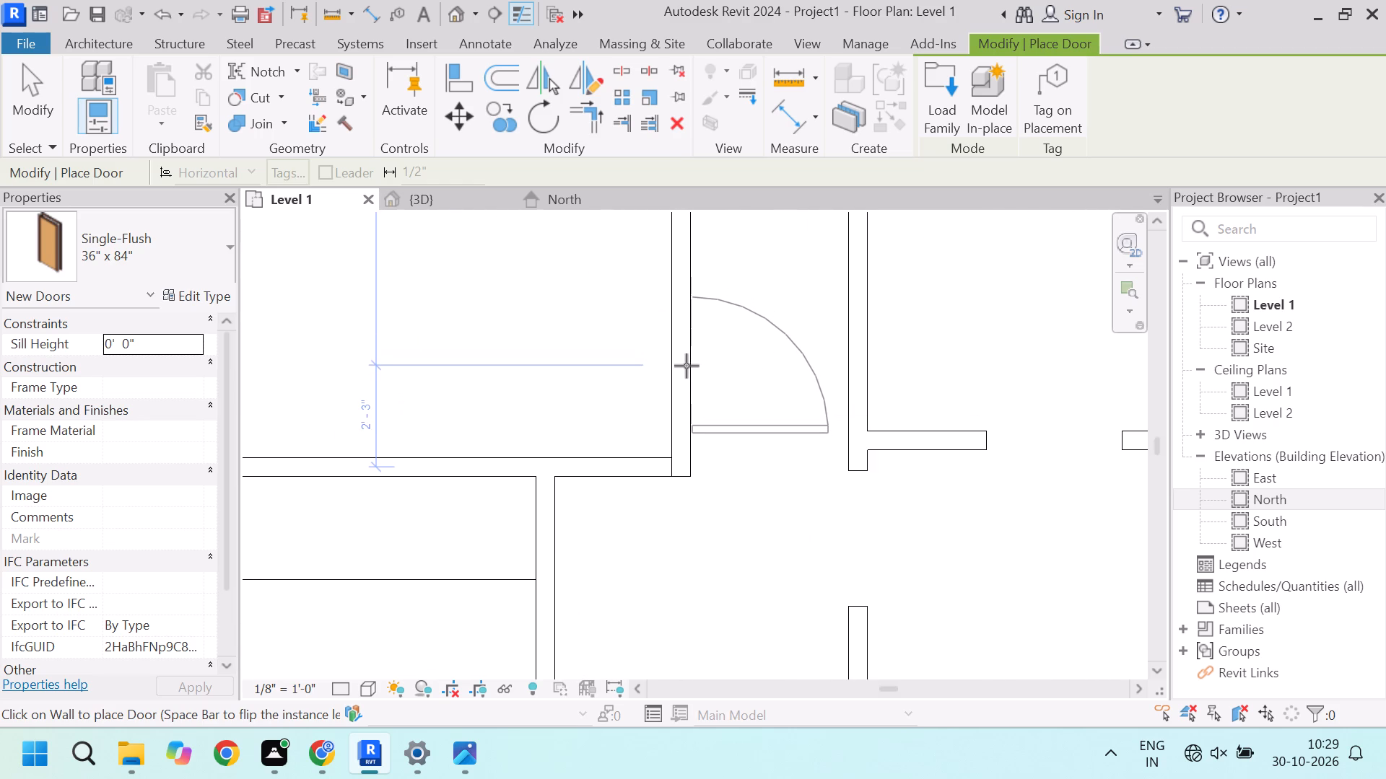
key(space)
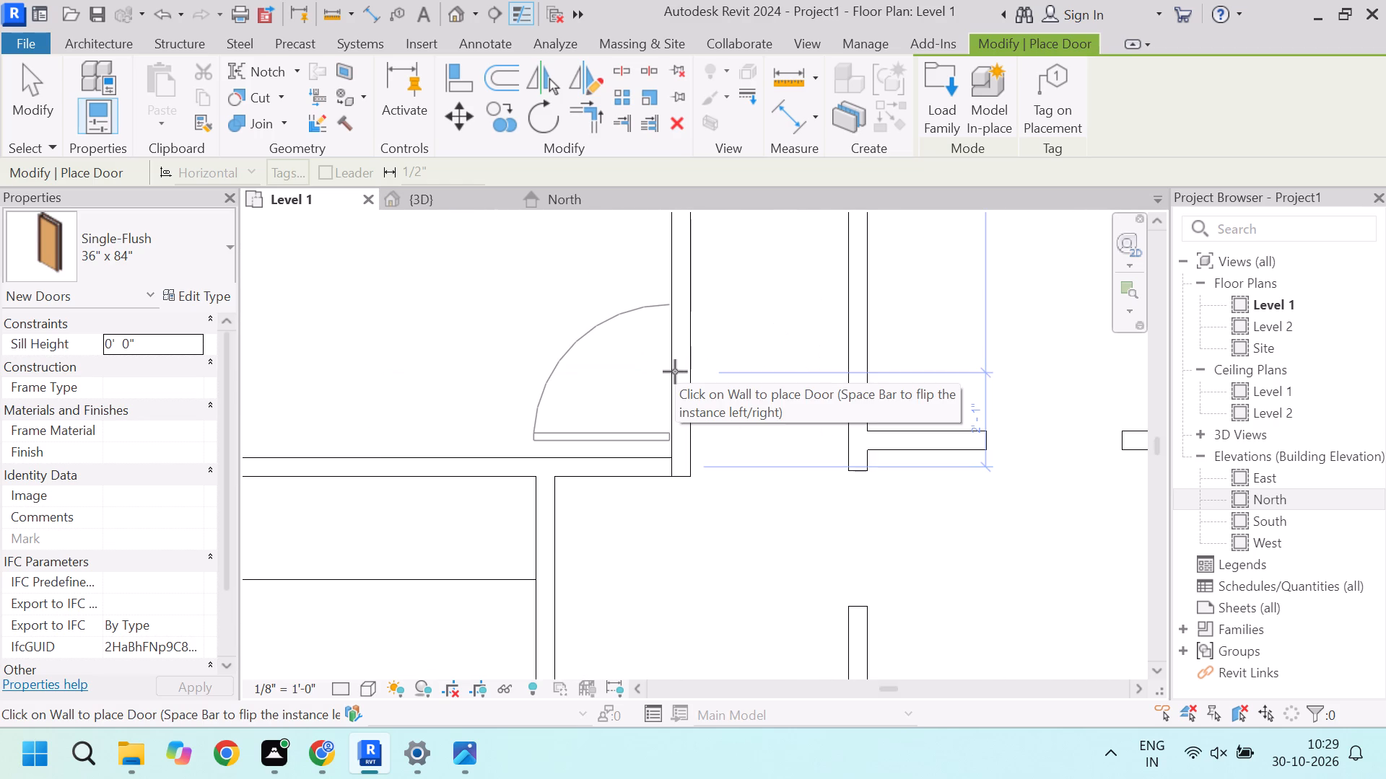
click(674, 371)
Place a 36" x 84" door in the southwest room's east wall, about 2'-0" from its north partition, opening inward with hinges flipped north.
scroll(568, 258, down, 5)
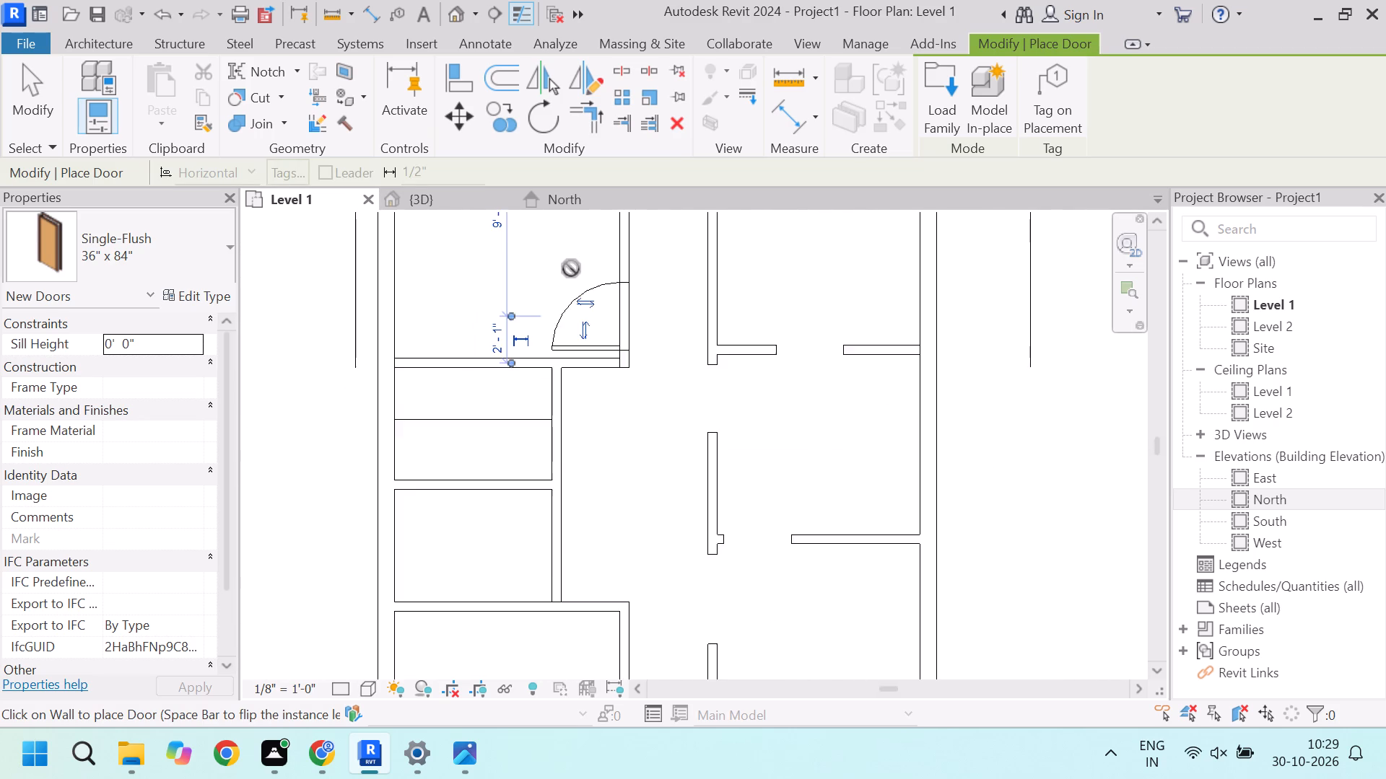
scroll(574, 273, down, 3)
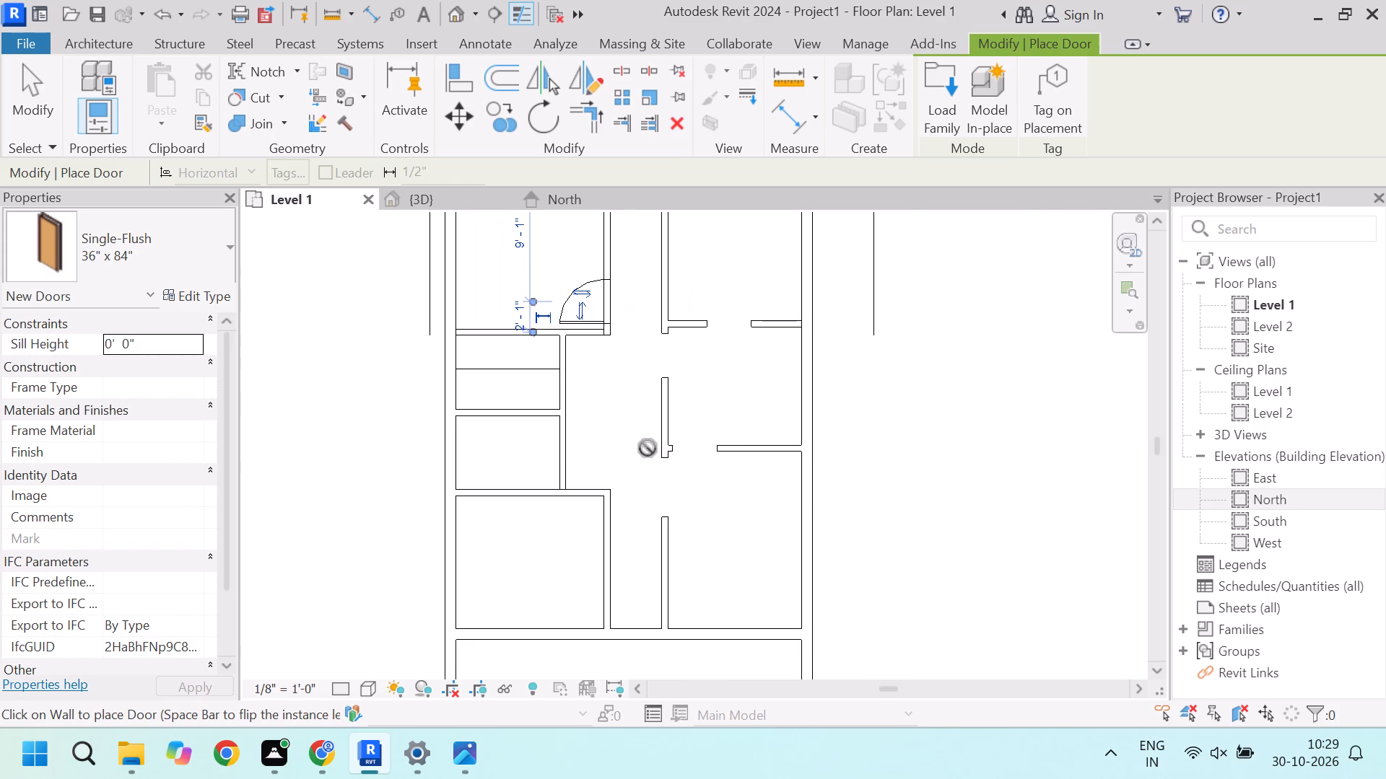
scroll(585, 480, up, 10)
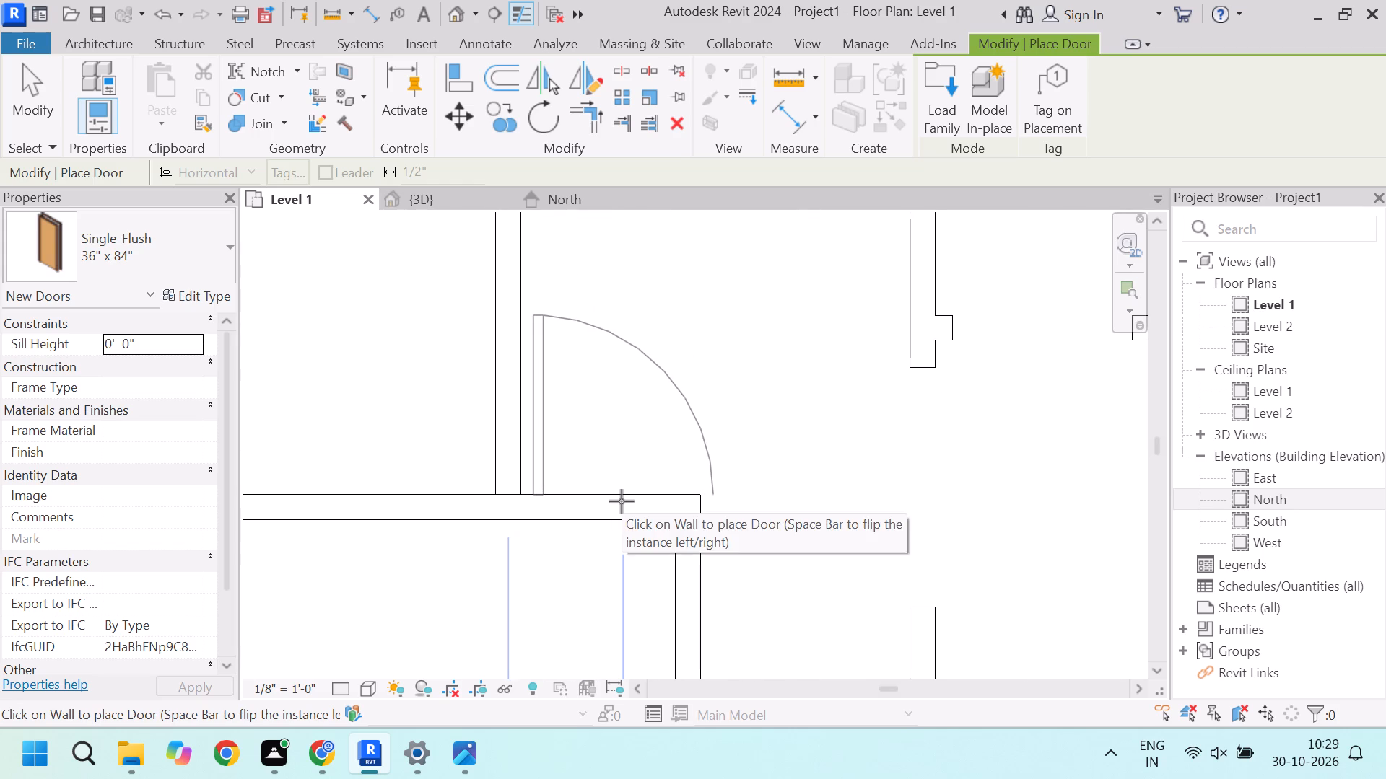
scroll(626, 490, down, 2)
scroll(632, 469, up, 4)
scroll(662, 448, down, 5)
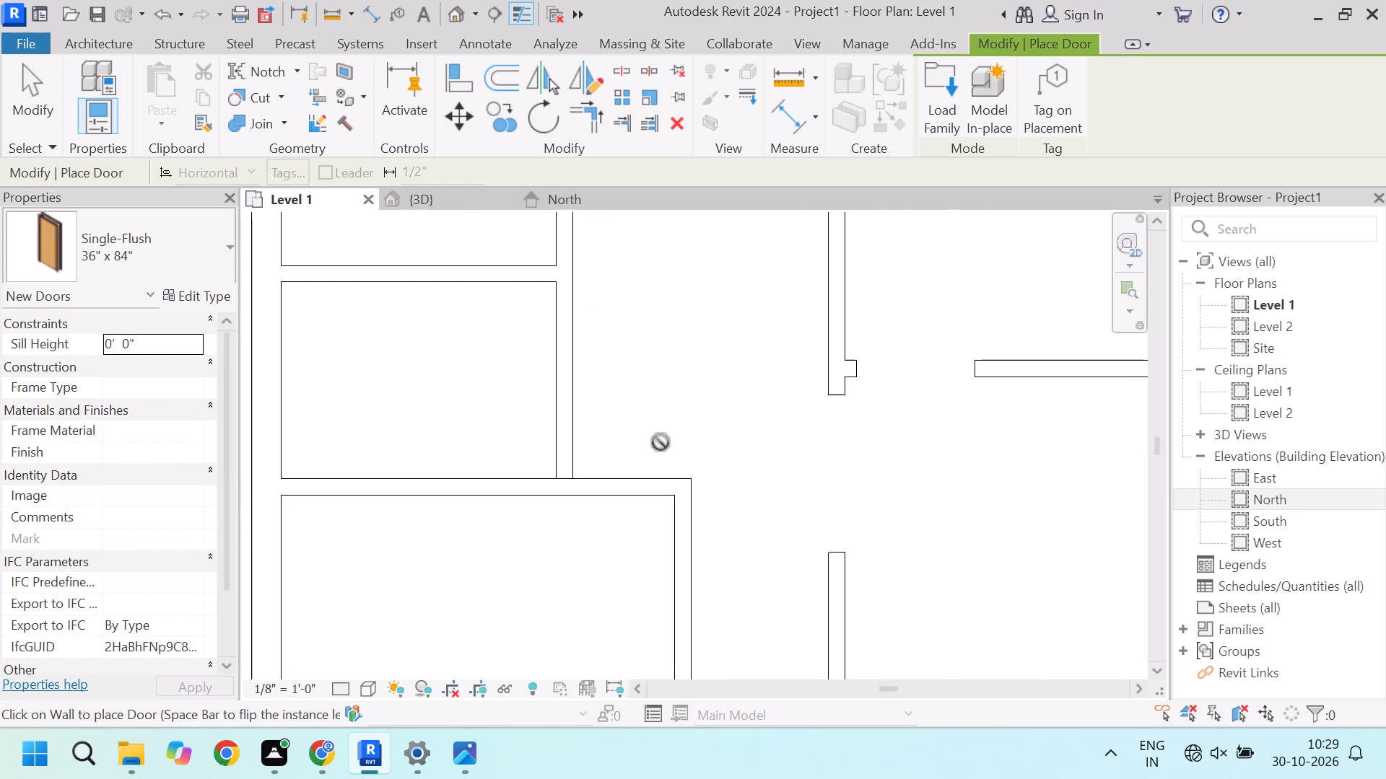
scroll(661, 442, down, 7)
scroll(652, 414, up, 3)
scroll(653, 421, down, 4)
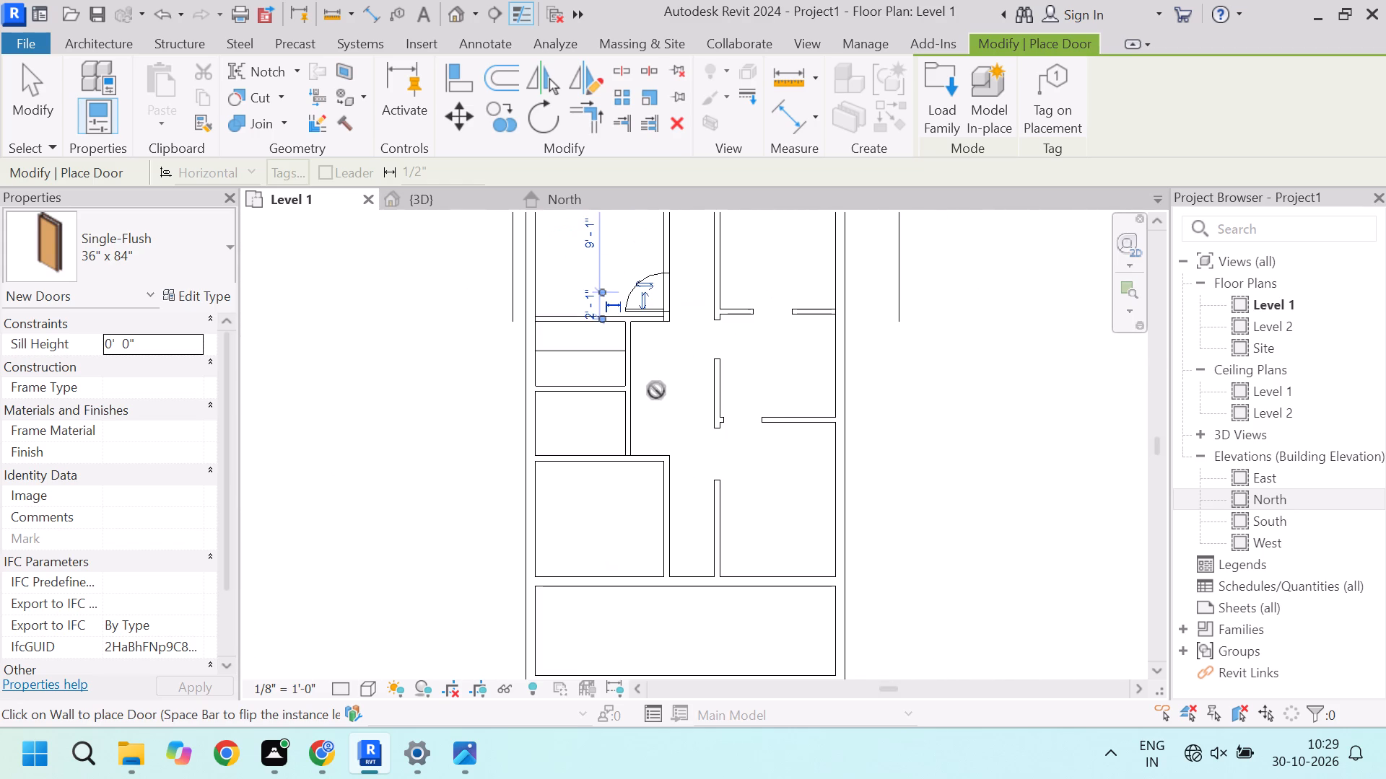
scroll(656, 369, up, 3)
scroll(648, 484, up, 4)
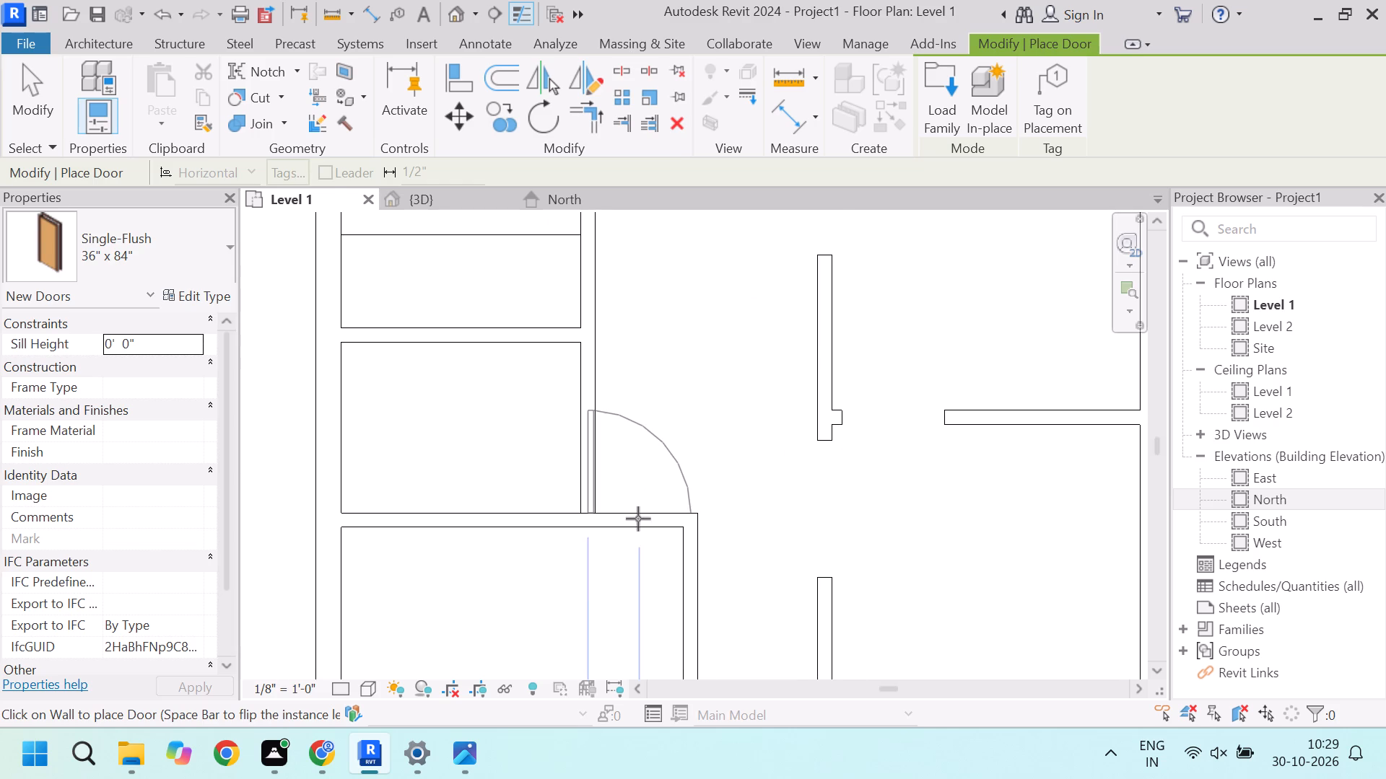
scroll(638, 519, up, 4)
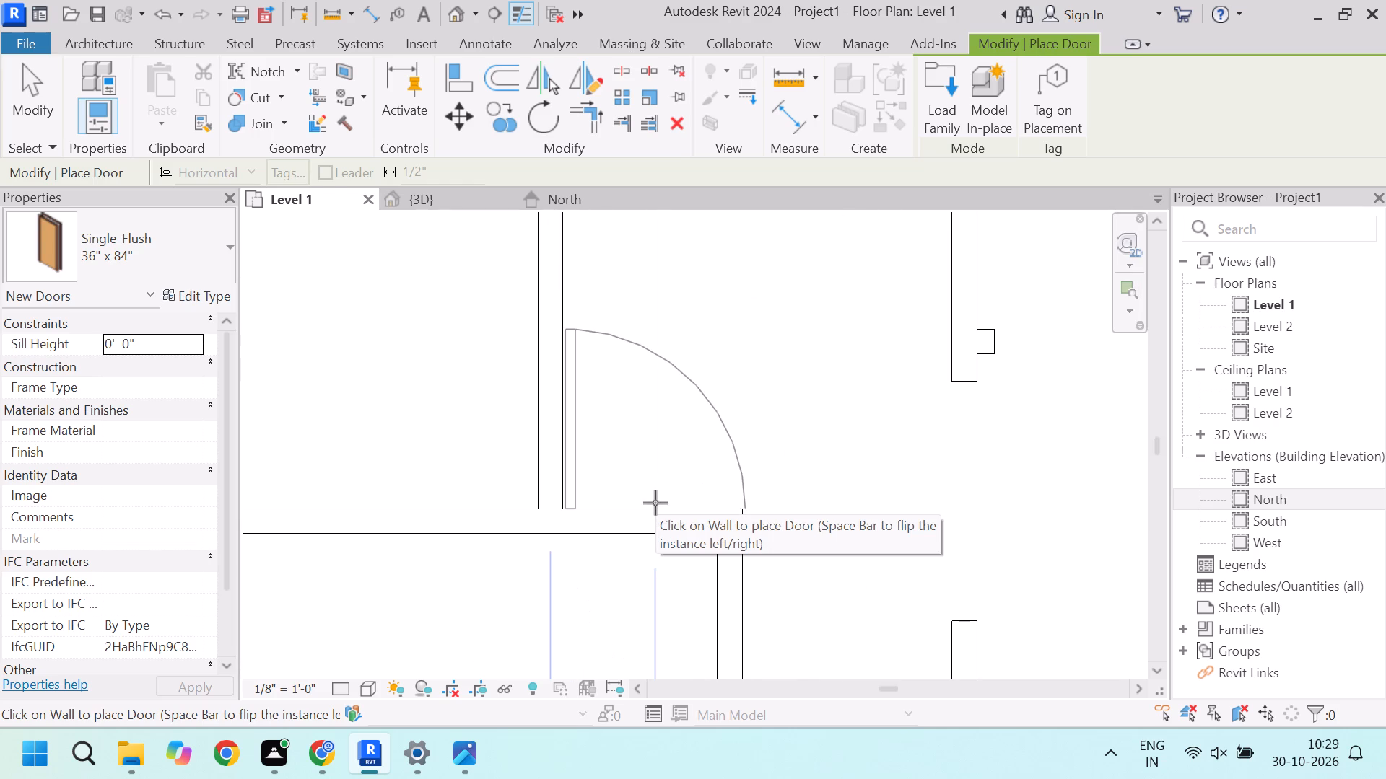
scroll(654, 446, down, 5)
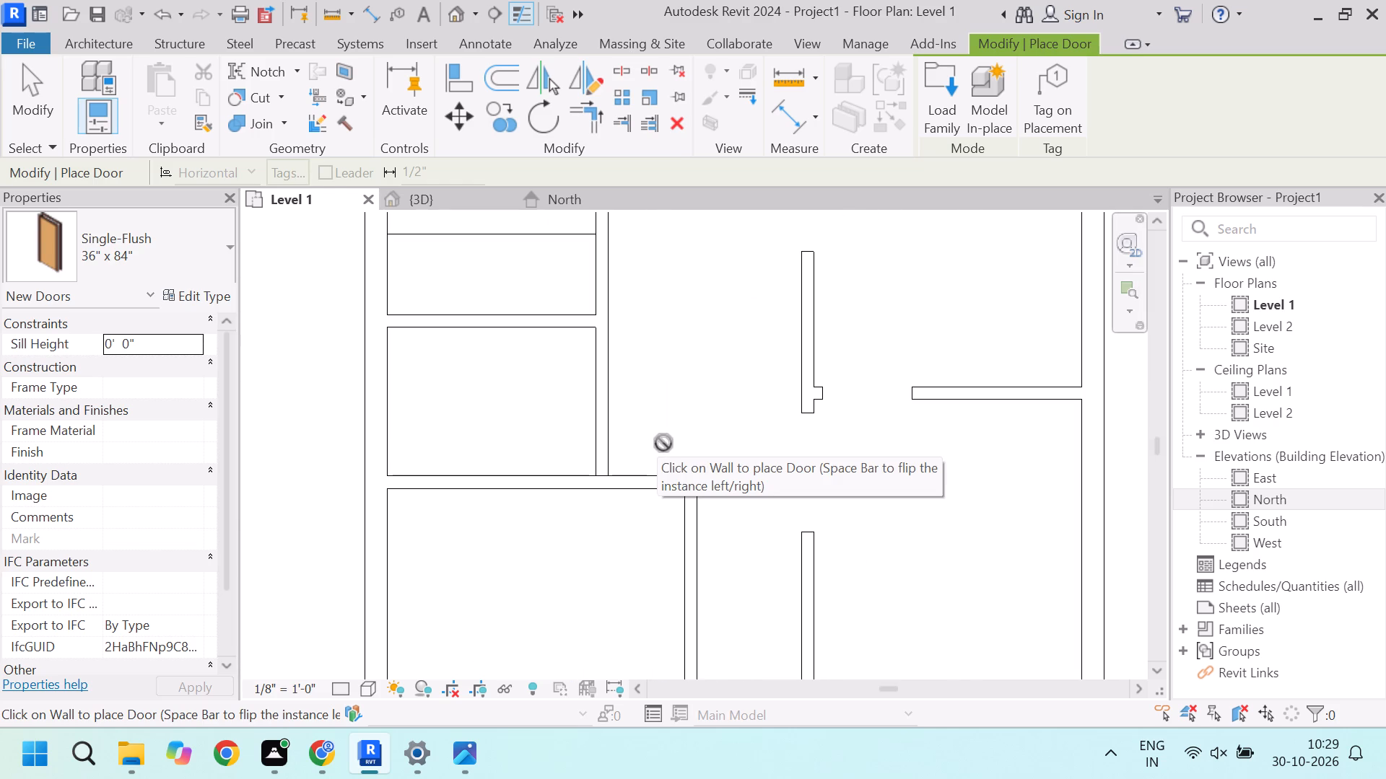
click(679, 543)
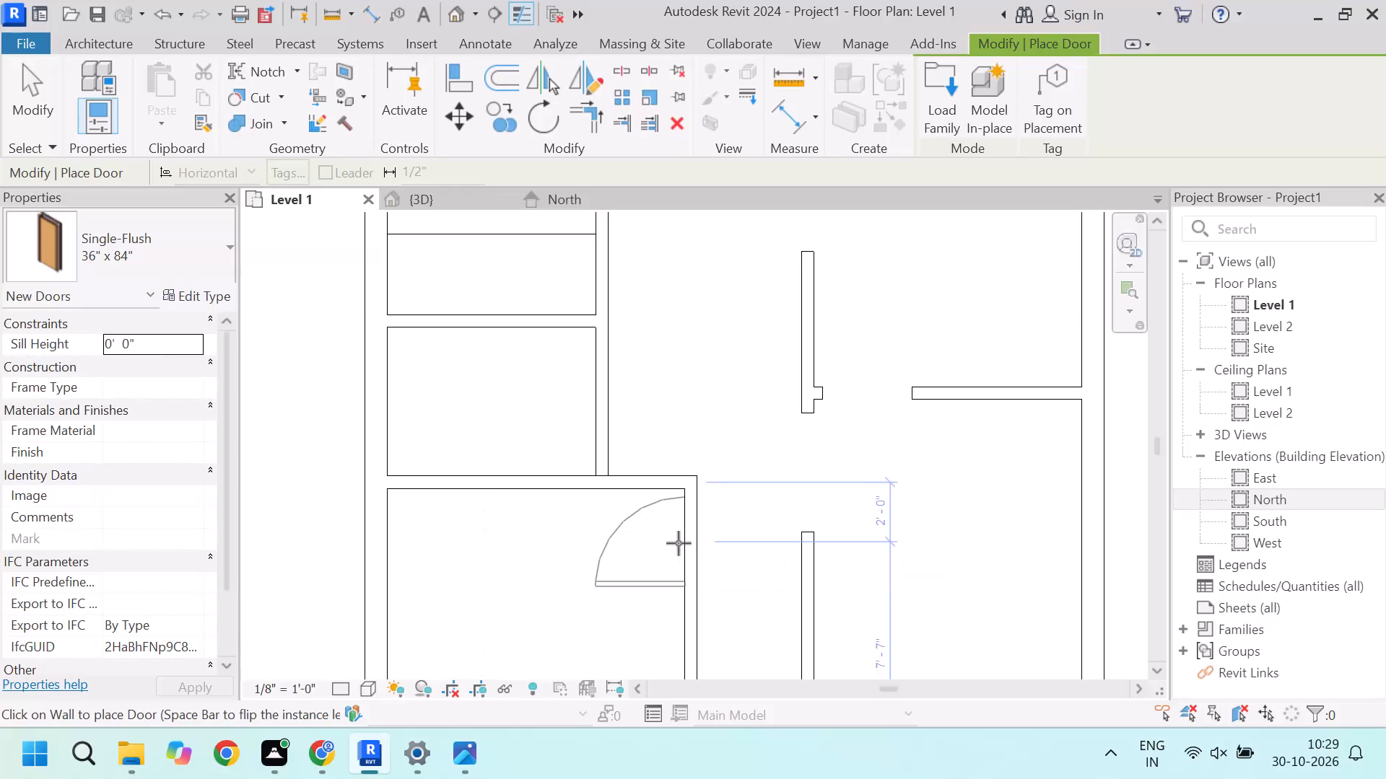
scroll(672, 331, down, 4)
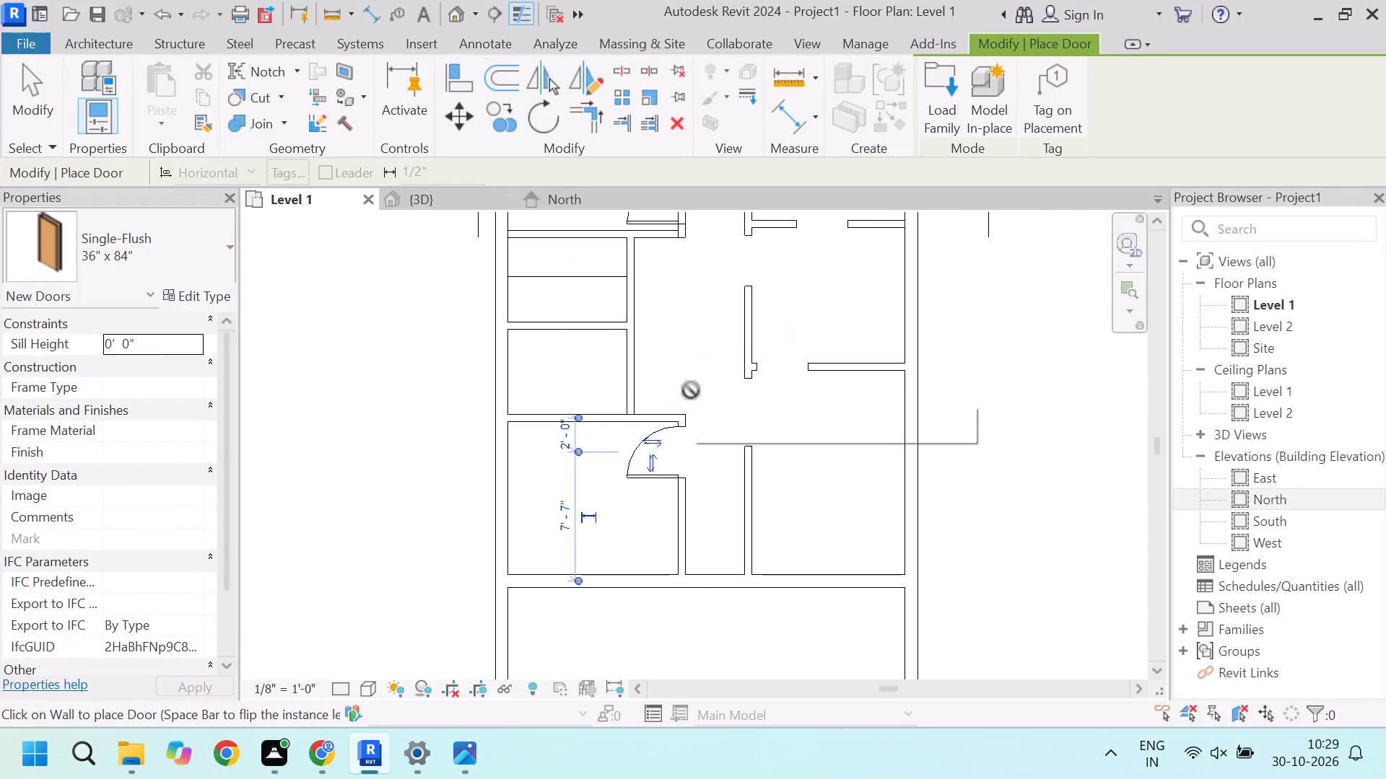
click(655, 462)
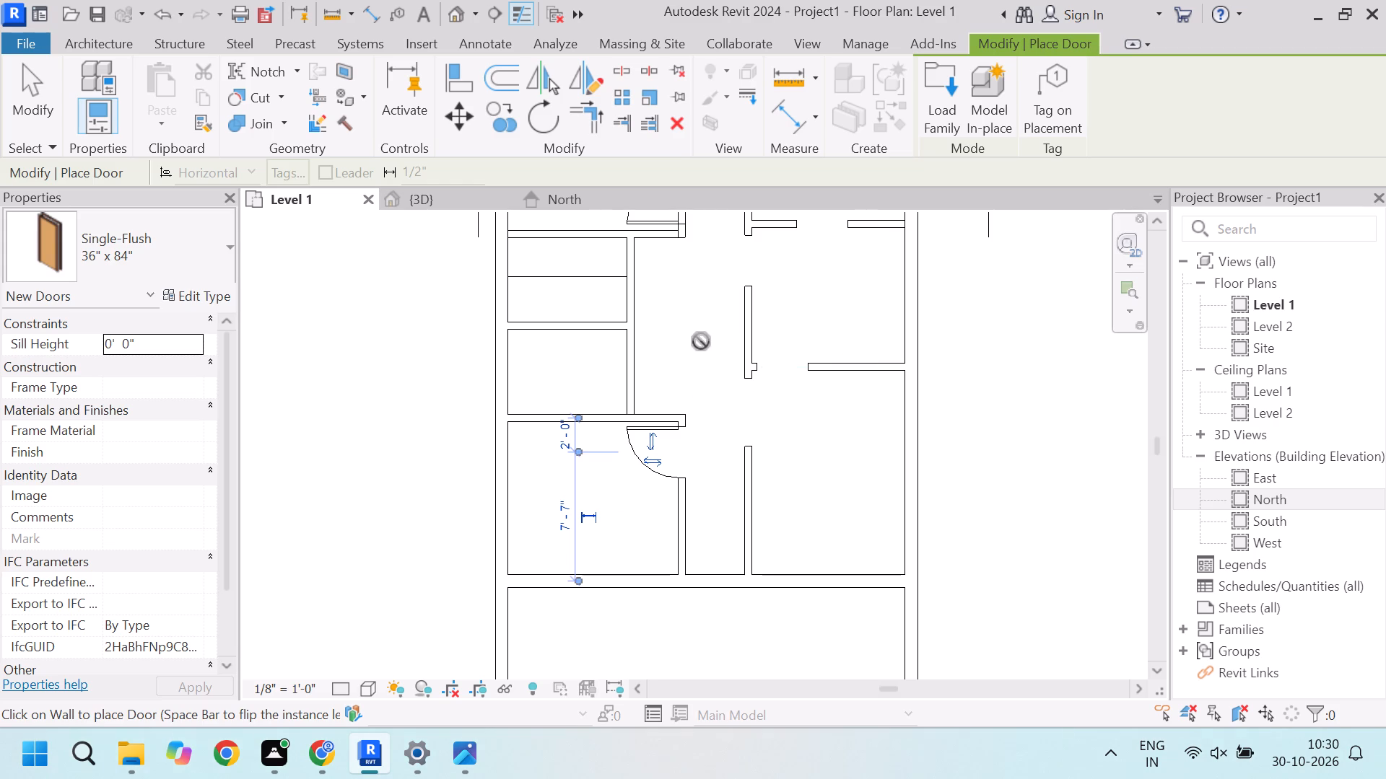
Place a 36" x 84" door centred in the wall at the corridor's south end, hinged west and swinging into the corridor.
scroll(689, 309, down, 4)
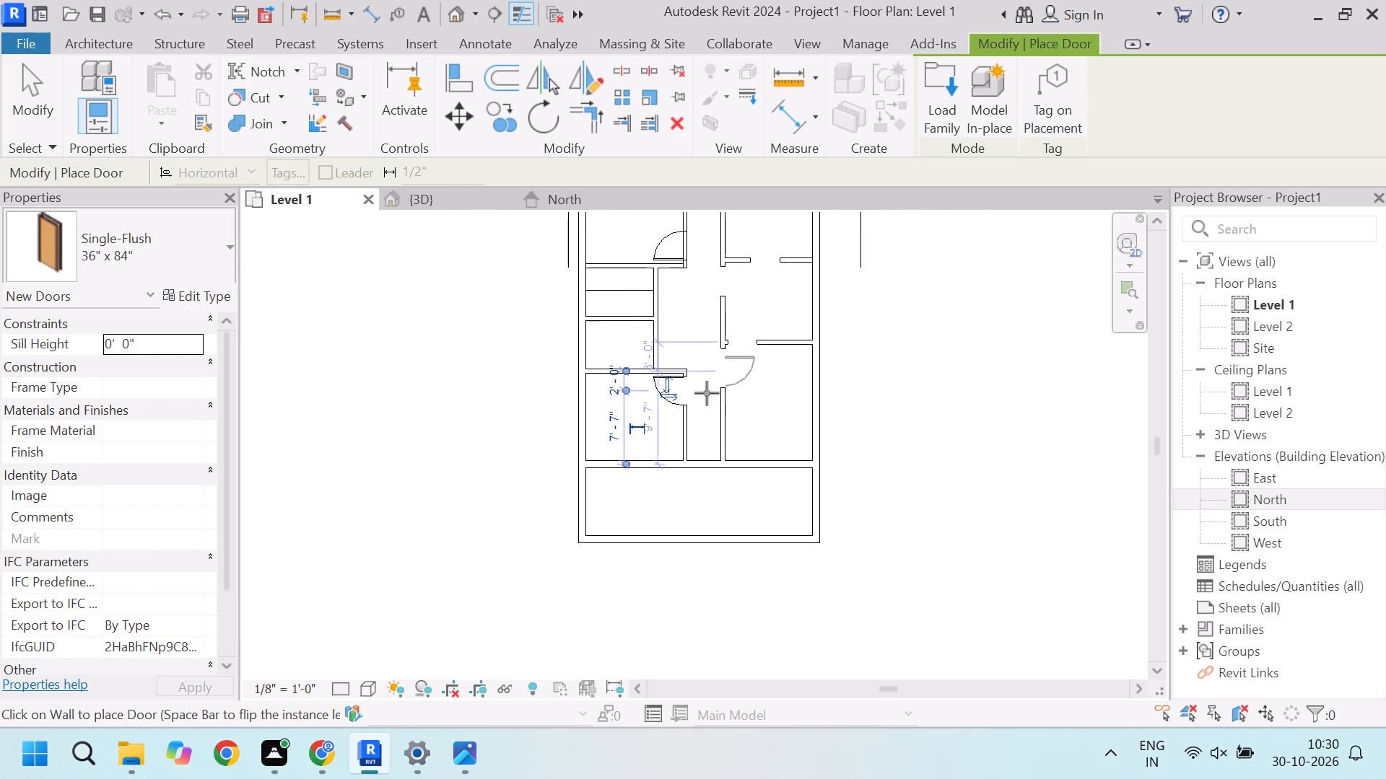
scroll(706, 433, up, 8)
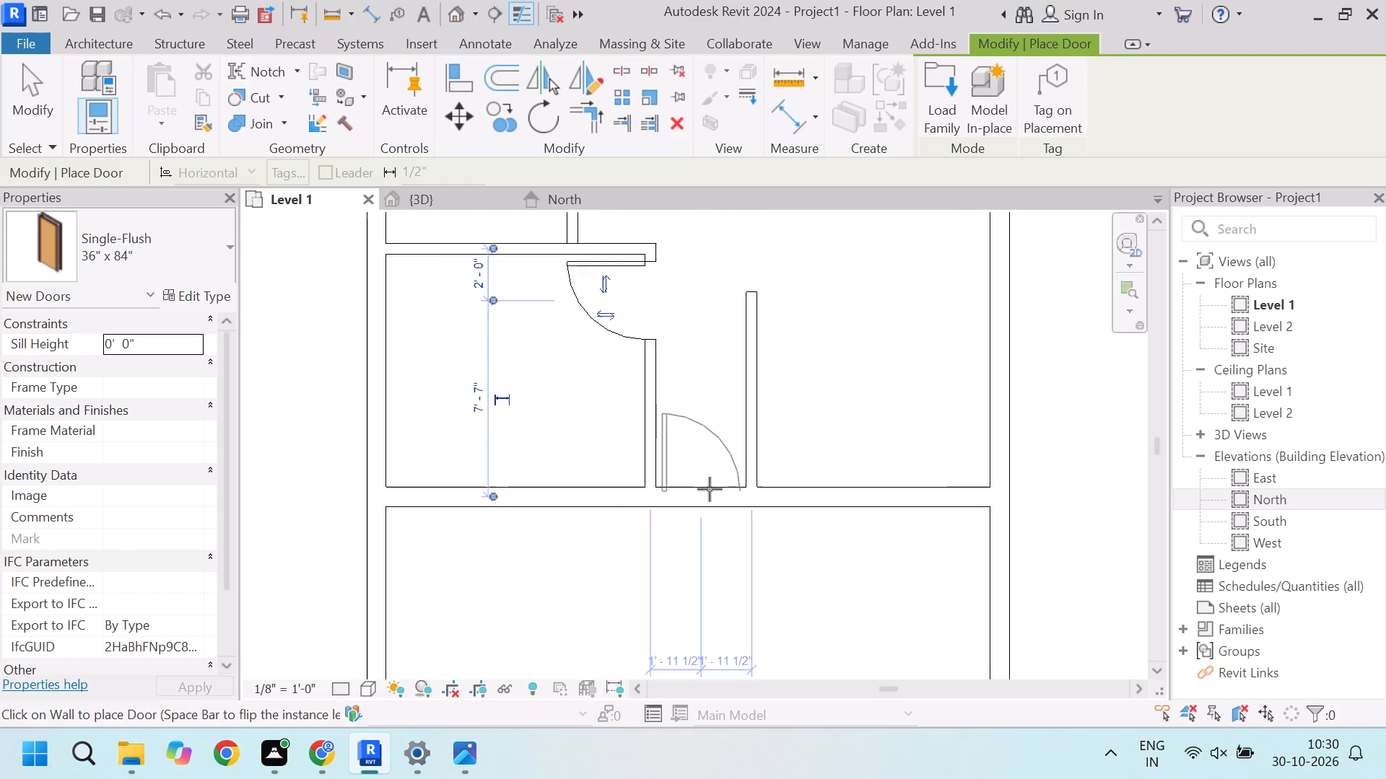
scroll(705, 485, up, 3)
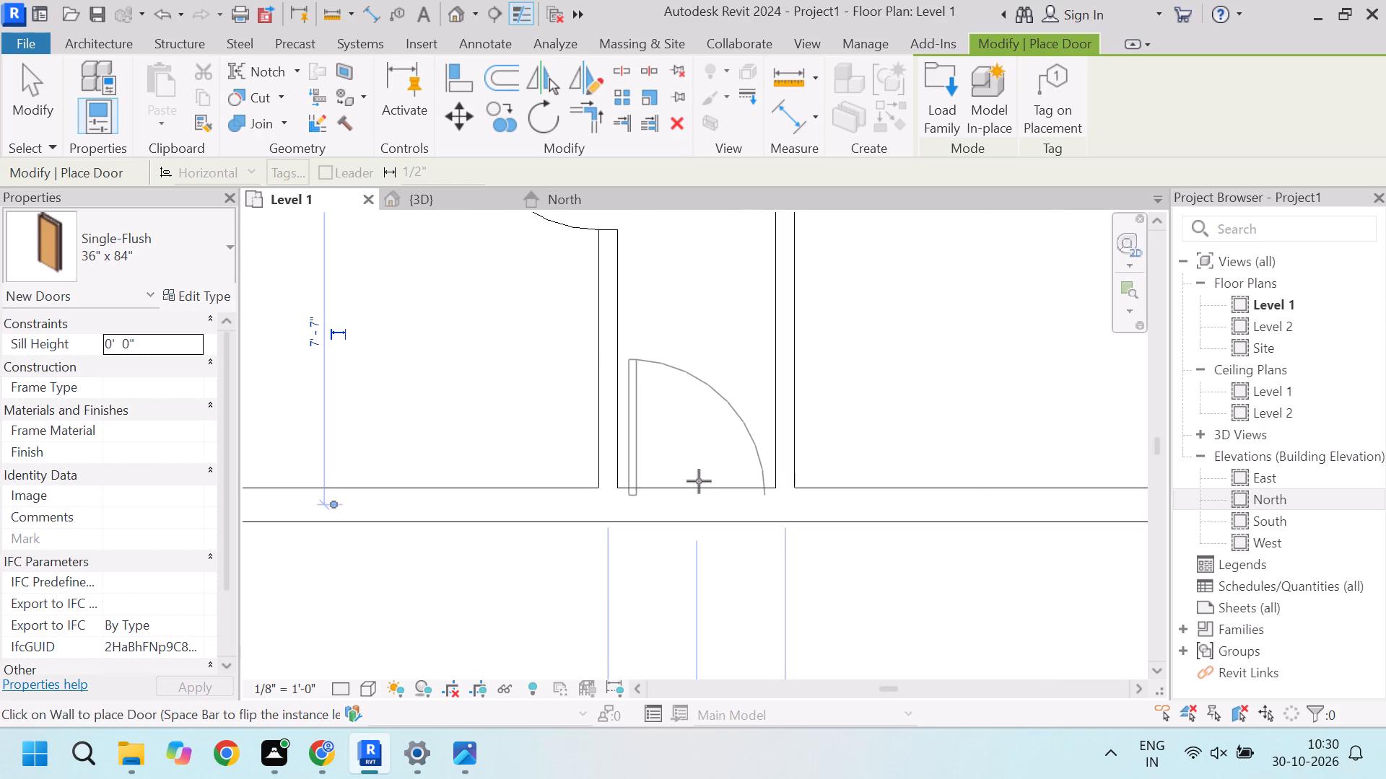
click(698, 481)
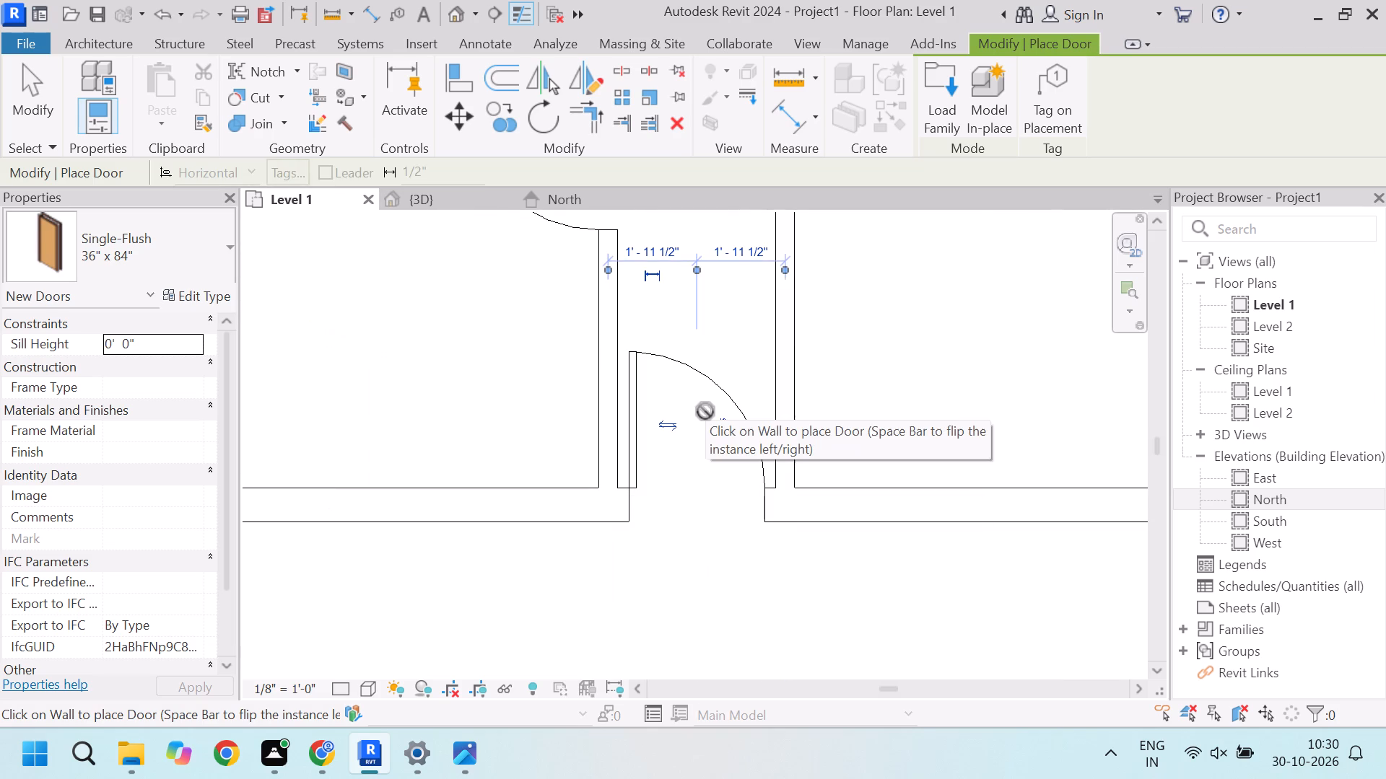
Place a 30" x 84" Single-Flush door in the lower small west room's south partition, about 2'-0" from the north-south wall, opening into that room.
scroll(704, 437, down, 4)
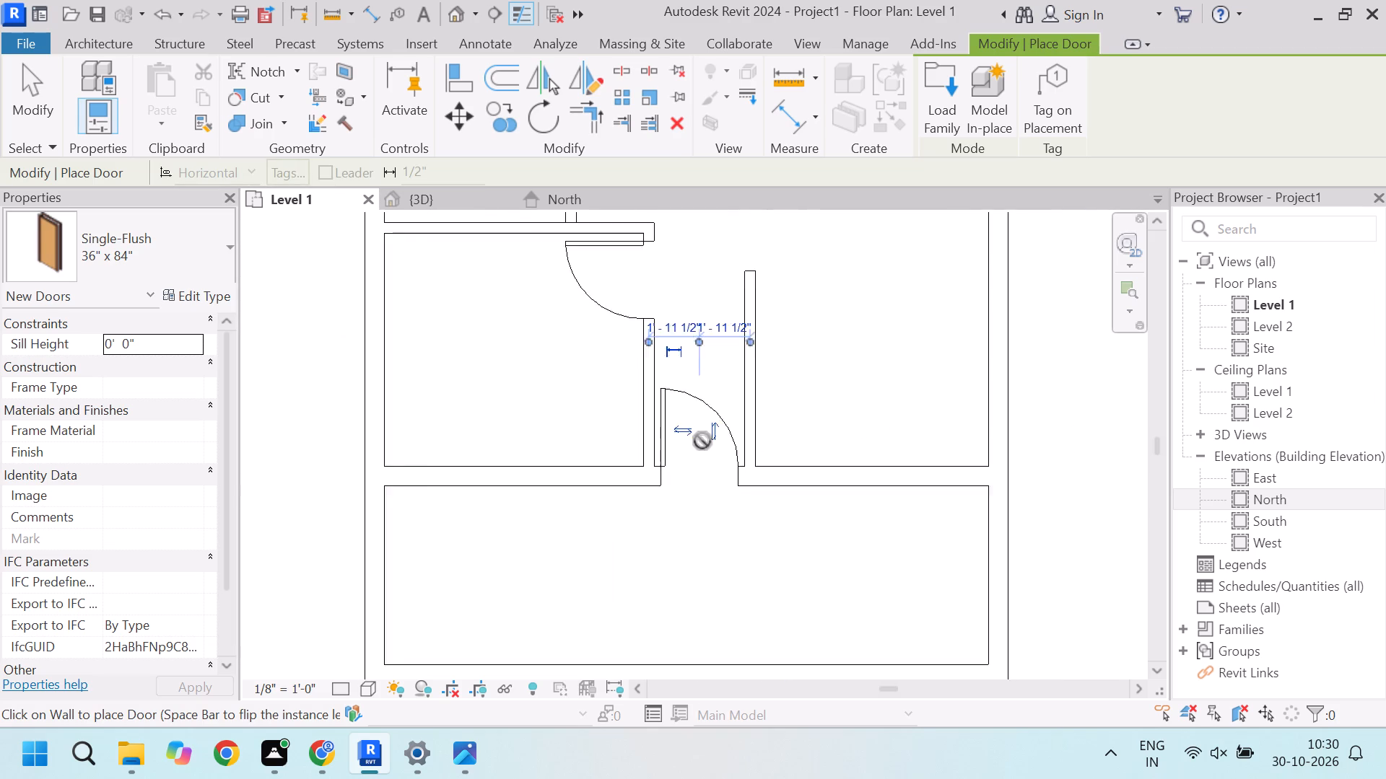
scroll(702, 441, down, 8)
scroll(790, 385, up, 5)
click(189, 258)
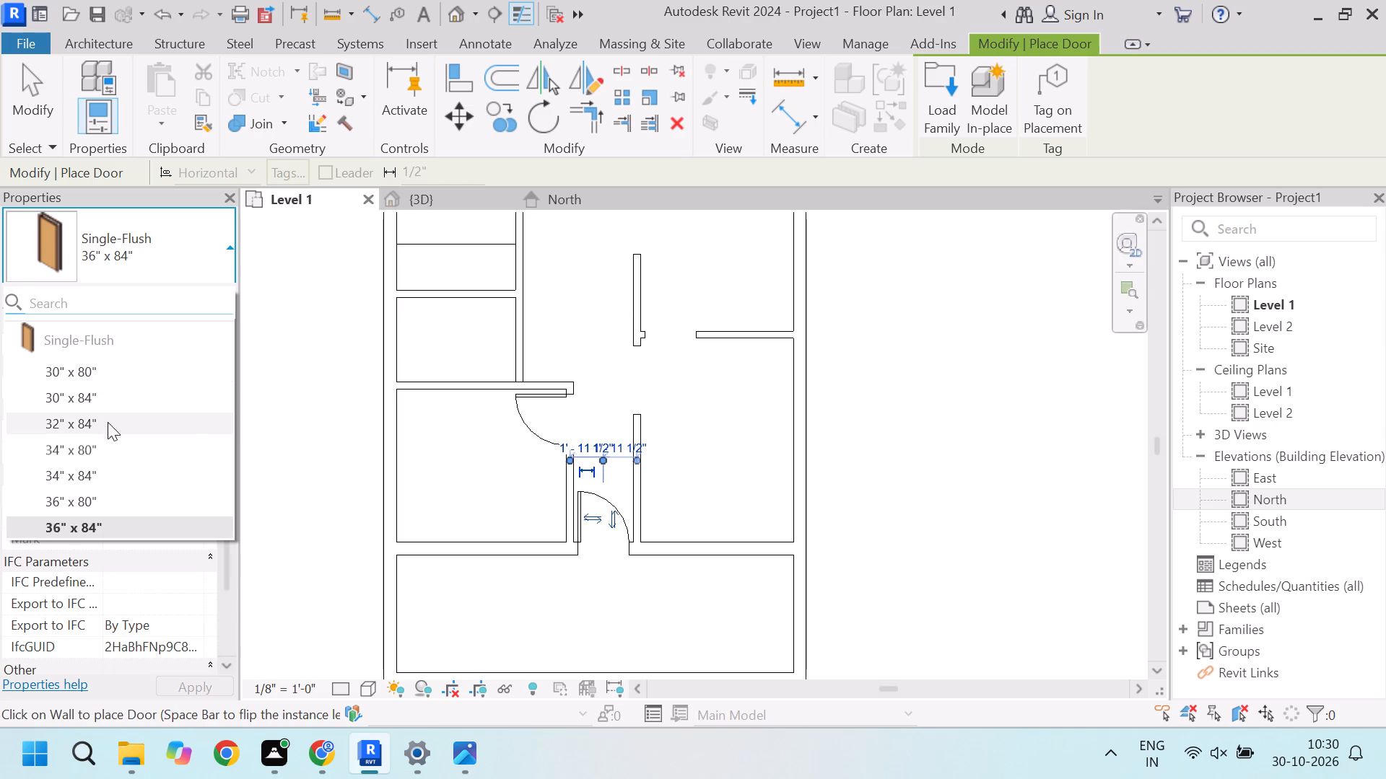
click(108, 402)
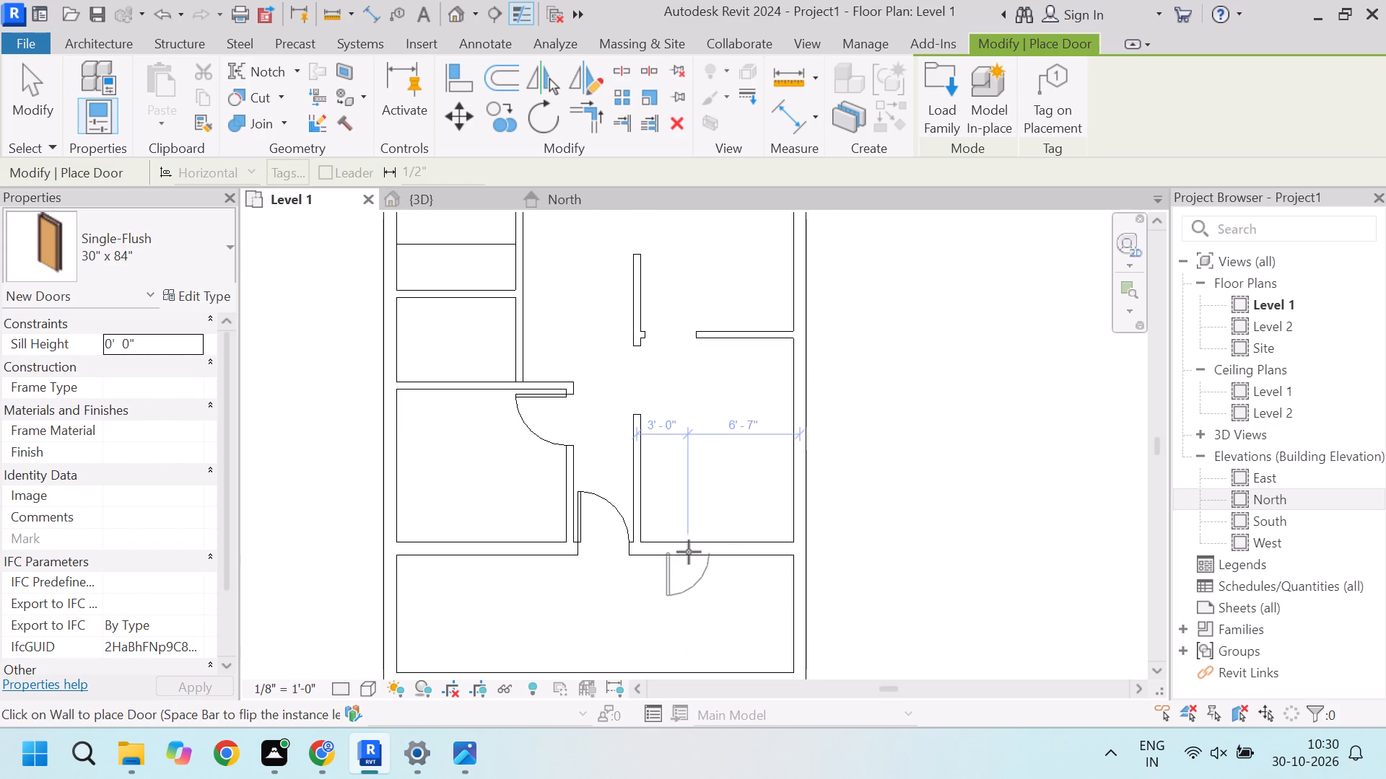
scroll(689, 552, down, 4)
scroll(540, 430, up, 5)
scroll(590, 475, up, 3)
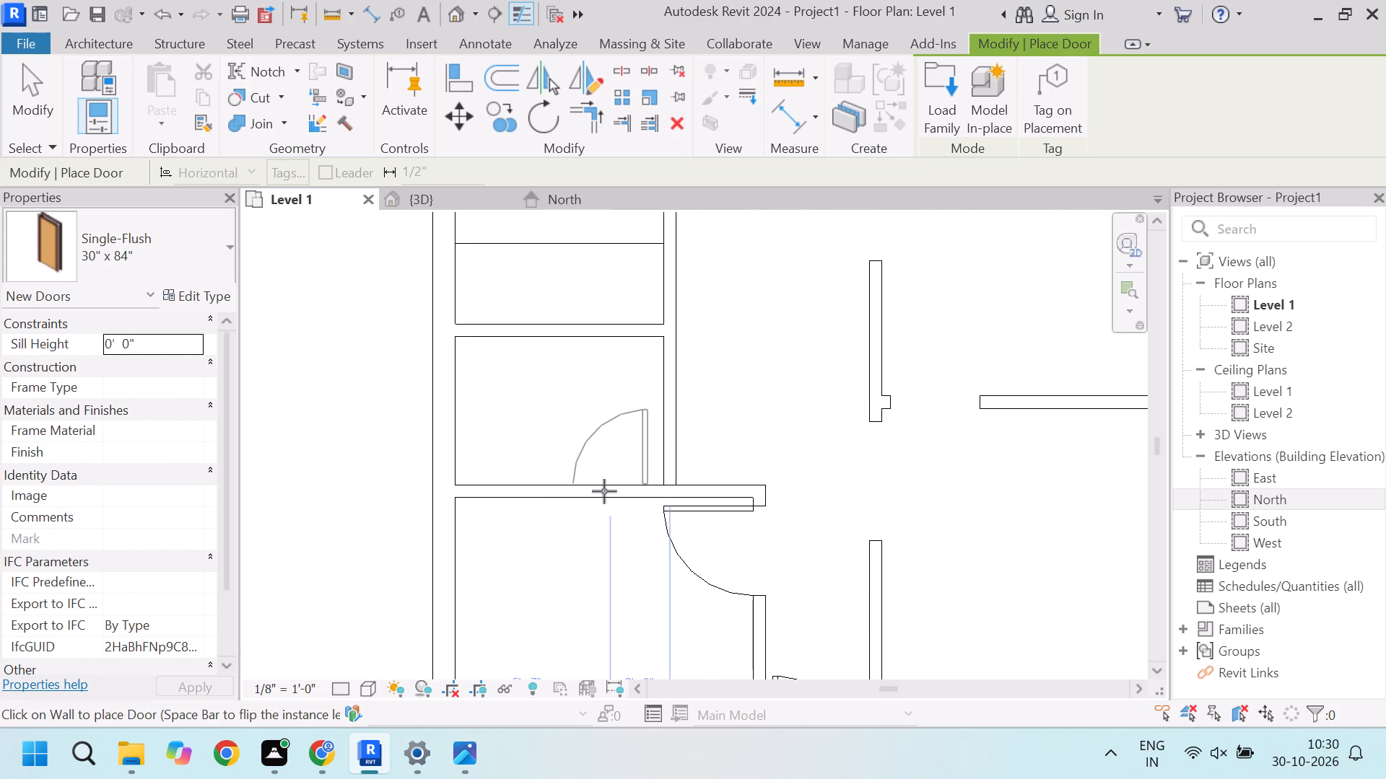
click(604, 491)
Place a 30" x 84" door in the upper small west room's north partition, about 2'-0" from the north-south wall, opening inward with east hinges.
scroll(606, 550, down, 5)
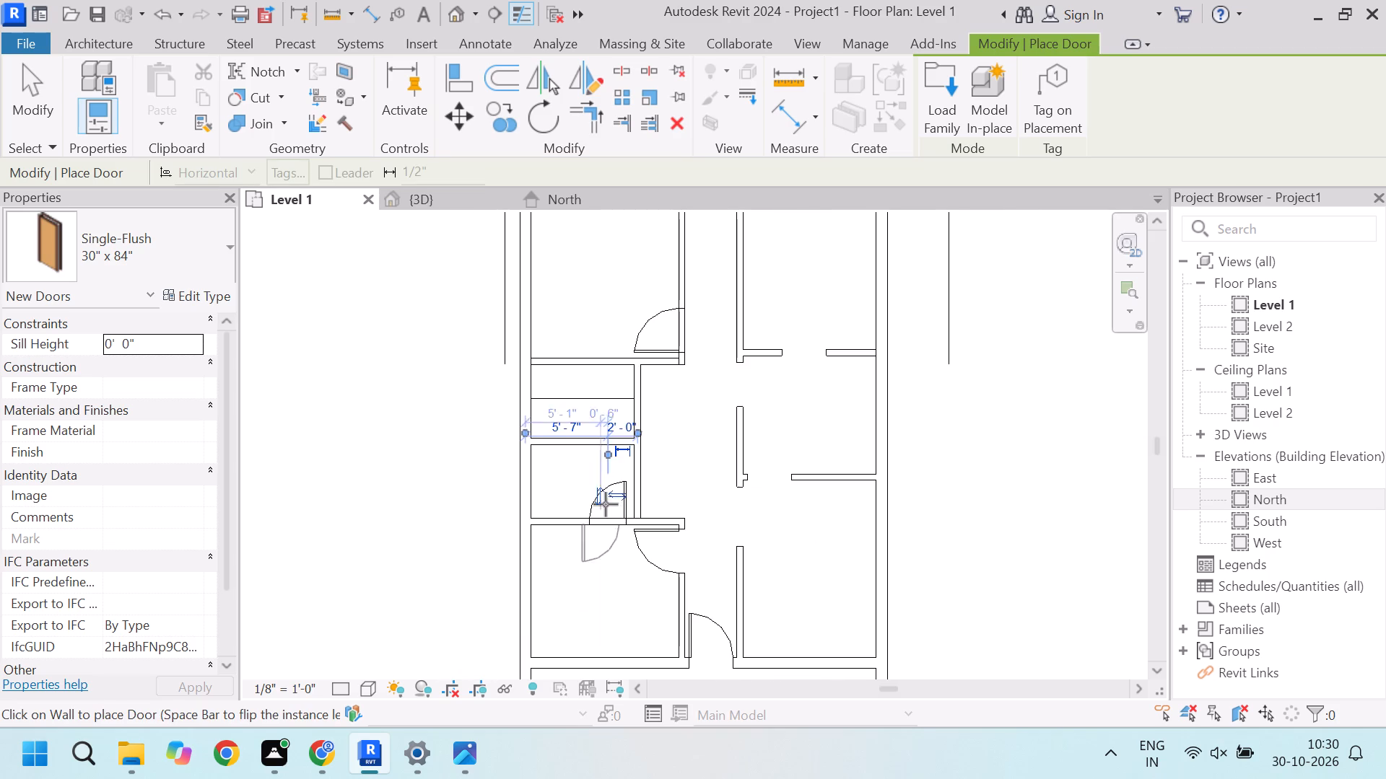
scroll(598, 376, up, 5)
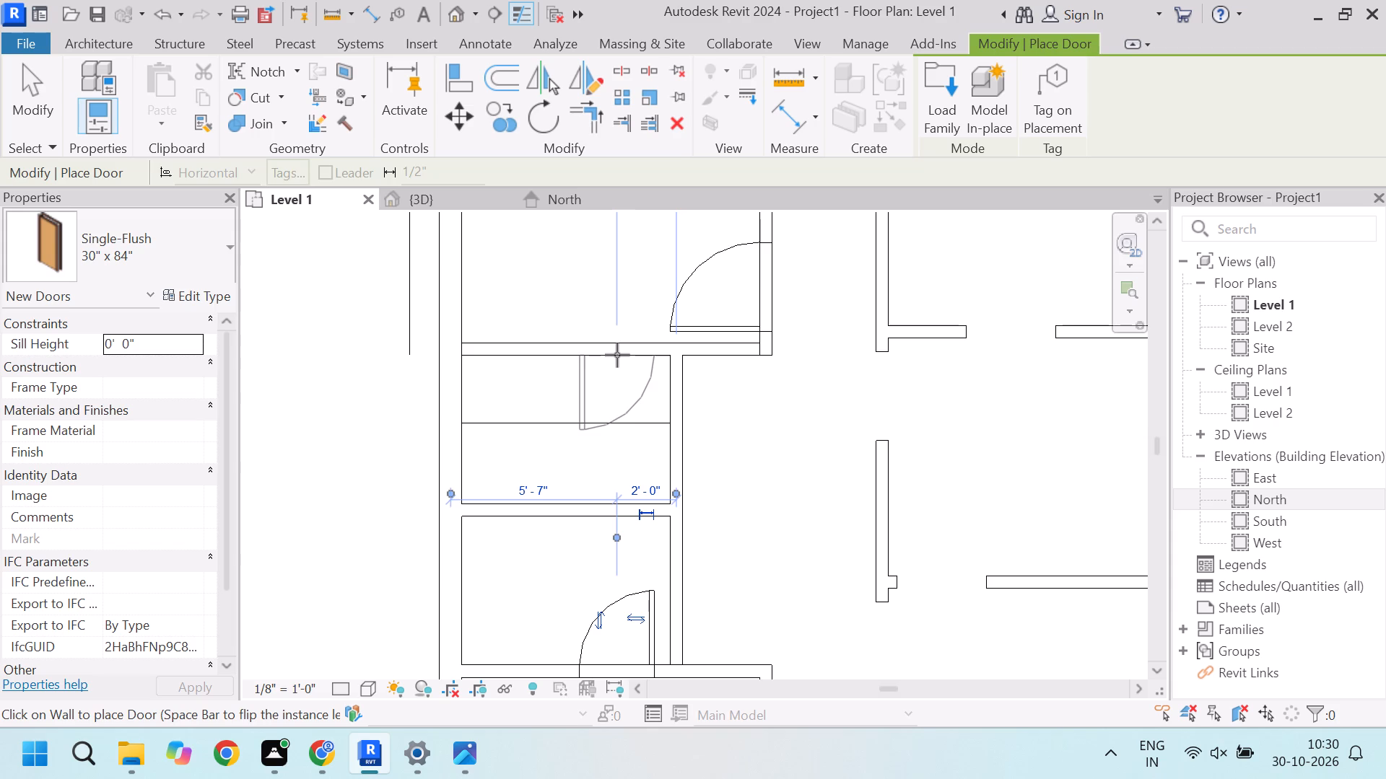
click(617, 355)
click(598, 400)
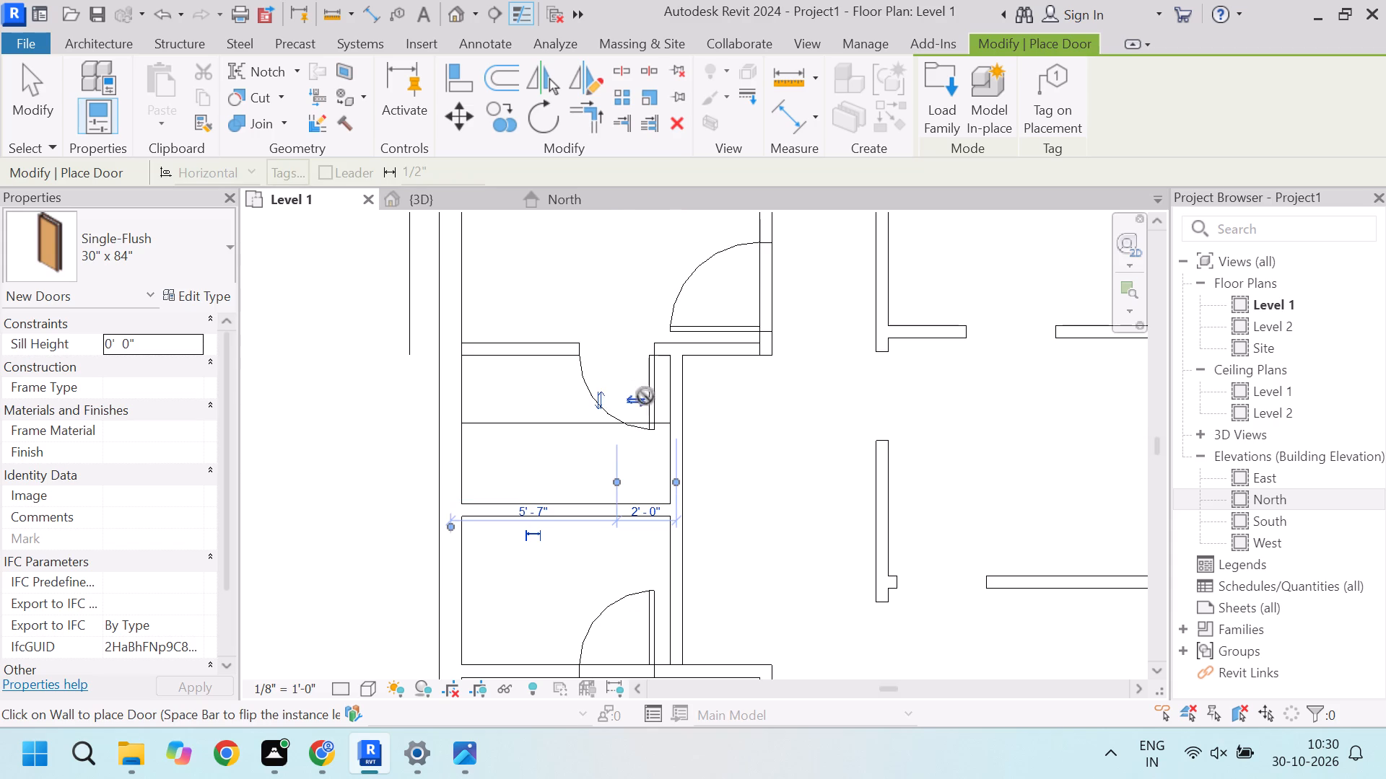
scroll(641, 366, down, 7)
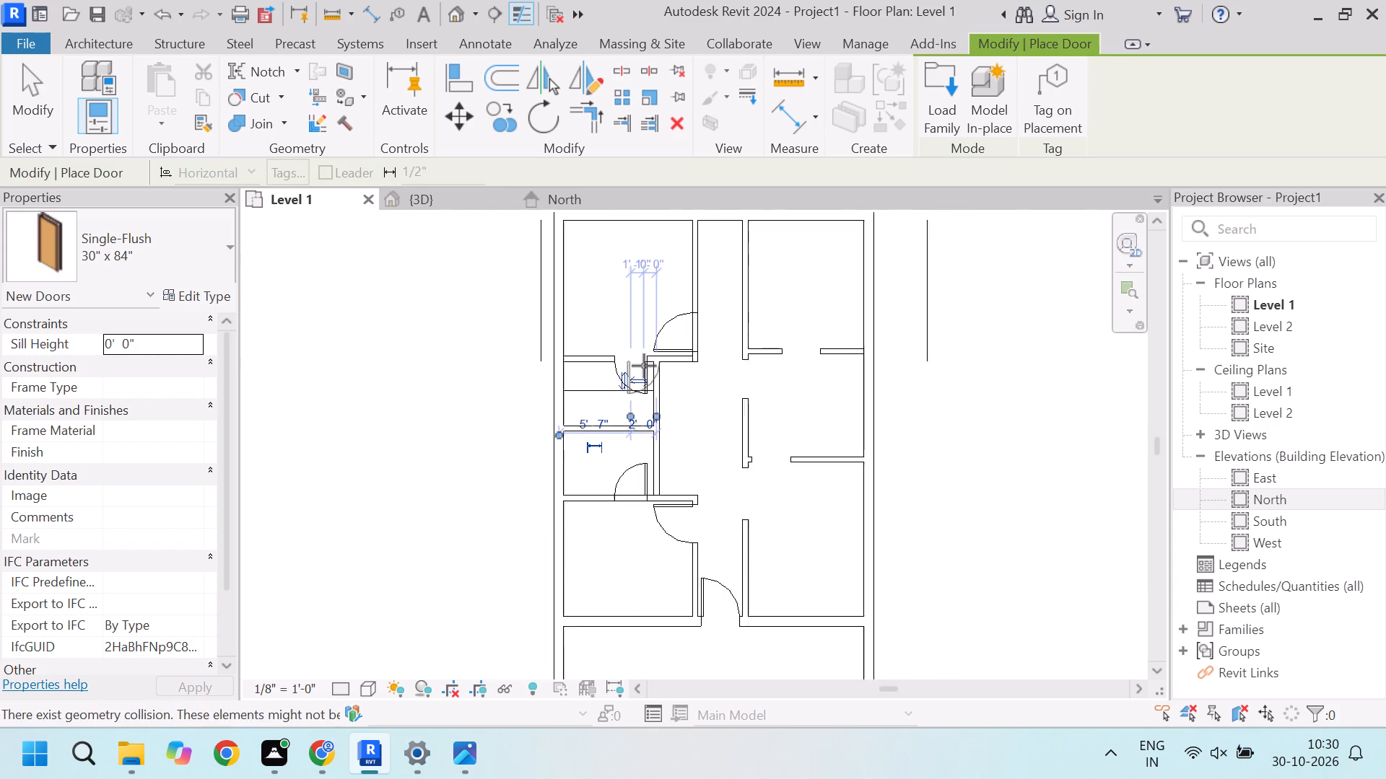
End door placement and delete the horizontal detail line crossing the upper small west room beneath its door.
scroll(644, 366, down, 1)
scroll(731, 446, up, 4)
scroll(424, 292, up, 4)
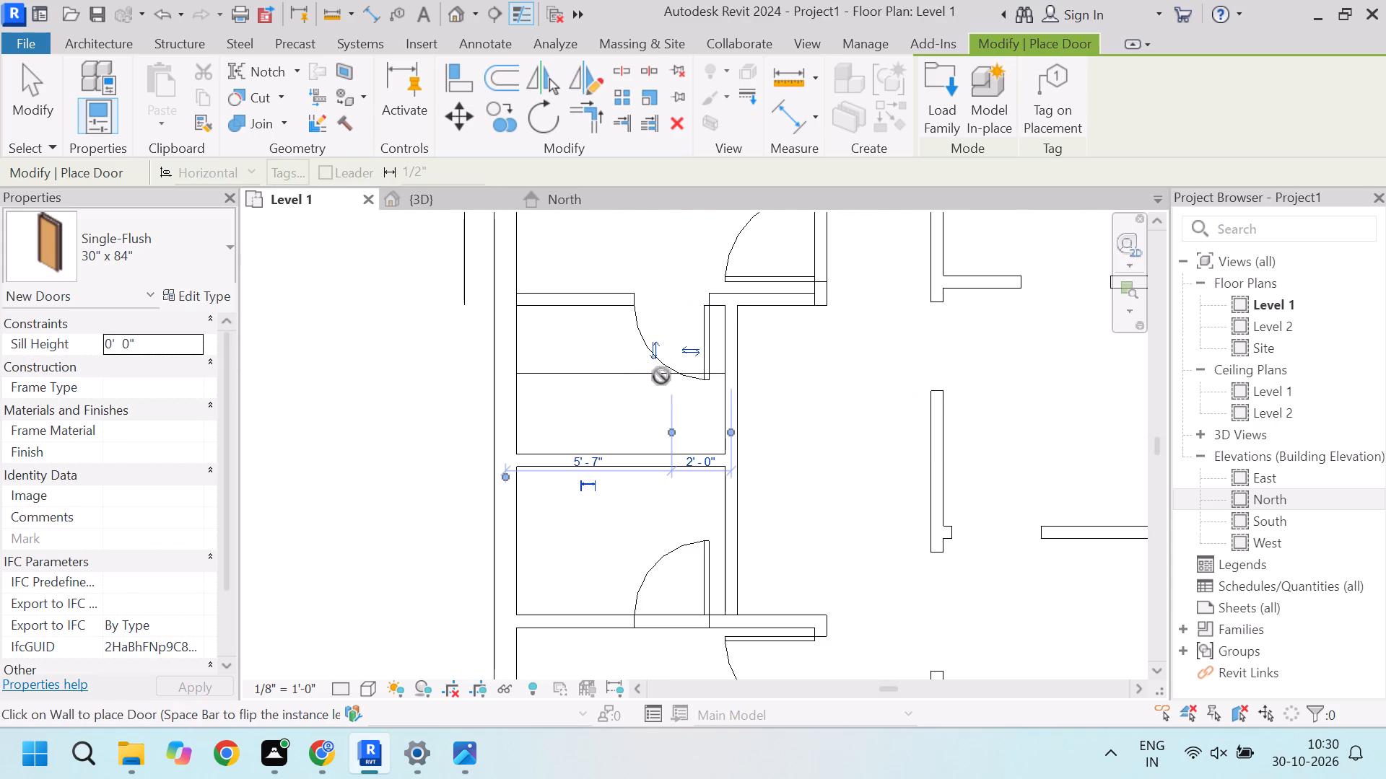
key(Escape)
key(Escape)
key(Escape)
click(606, 371)
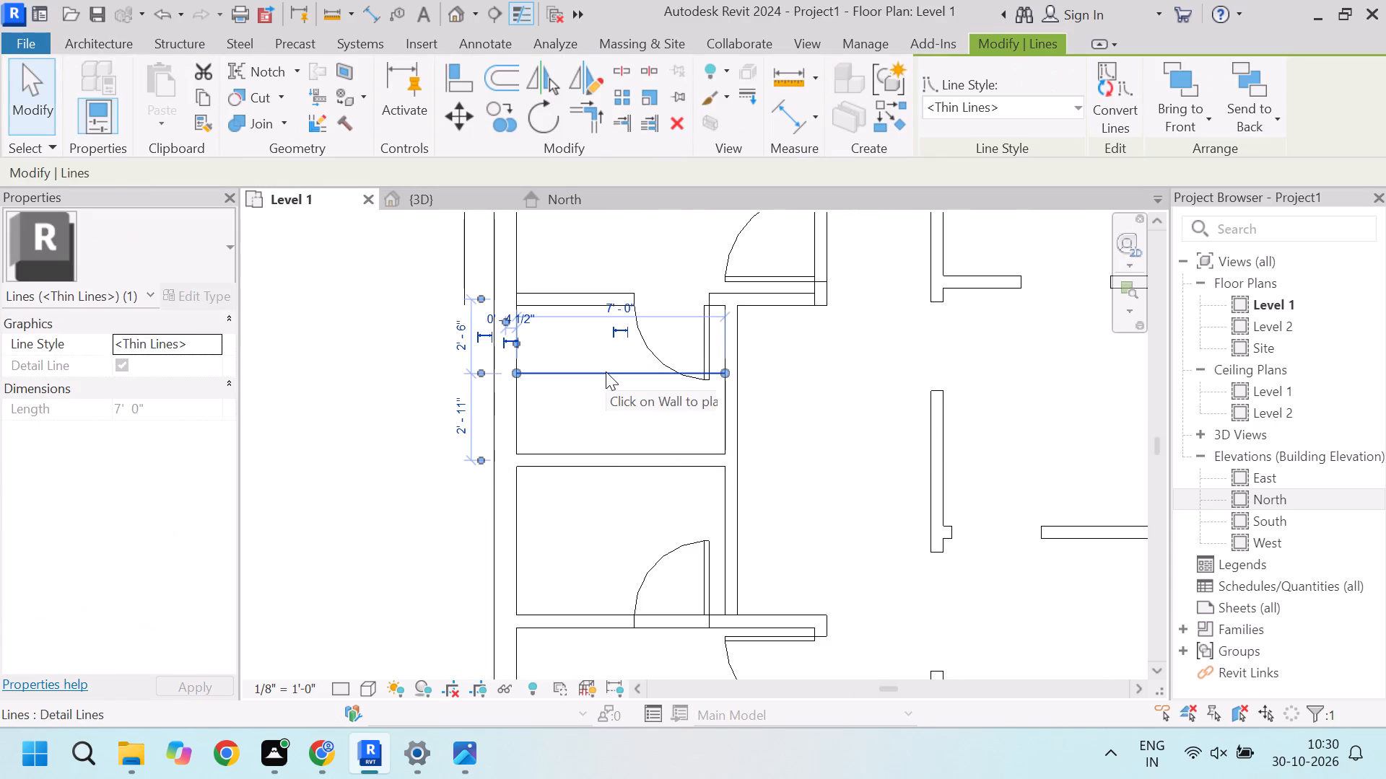
key(Delete)
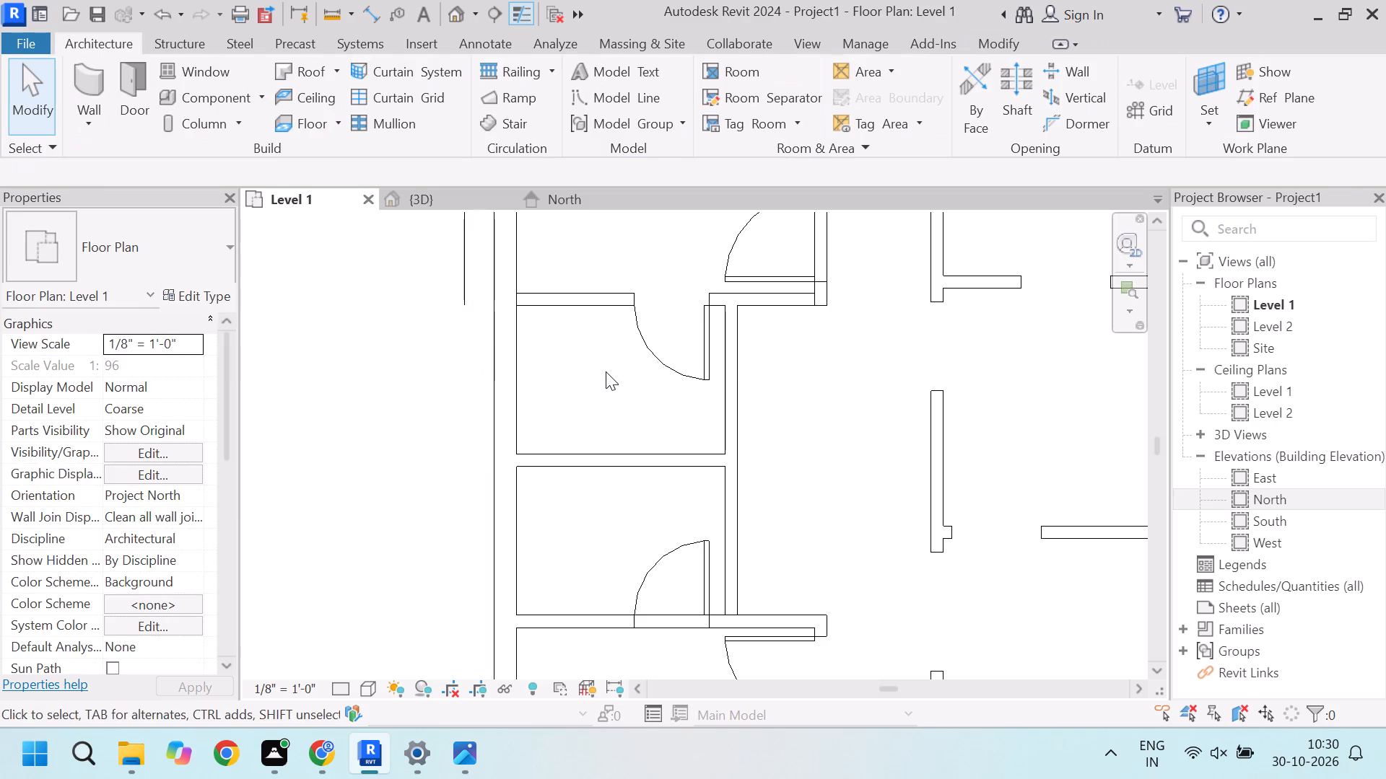
Delete the two vertical detail lines along both faces of the northwest room's east wall, across its door opening.
scroll(738, 364, down, 5)
scroll(726, 338, up, 5)
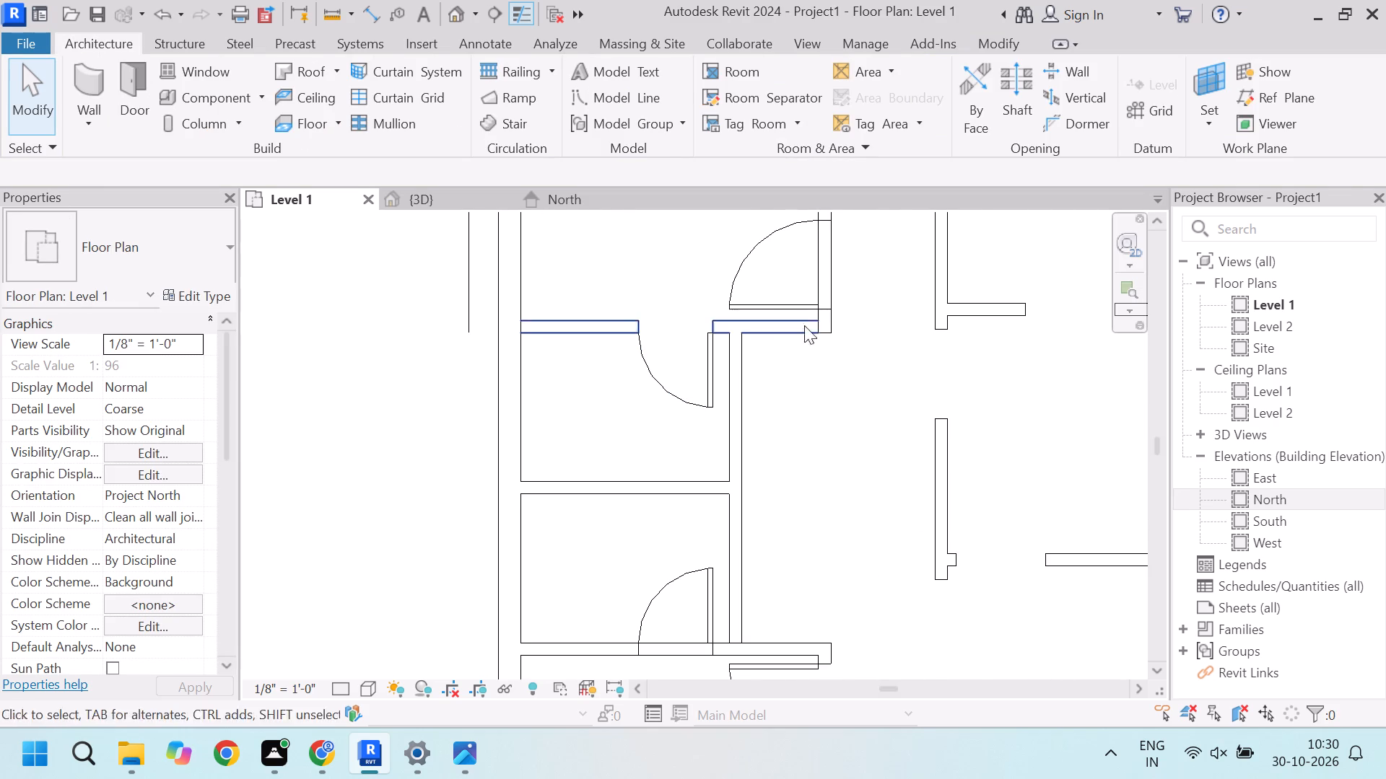
scroll(775, 371, down, 3)
scroll(826, 304, up, 4)
click(790, 297)
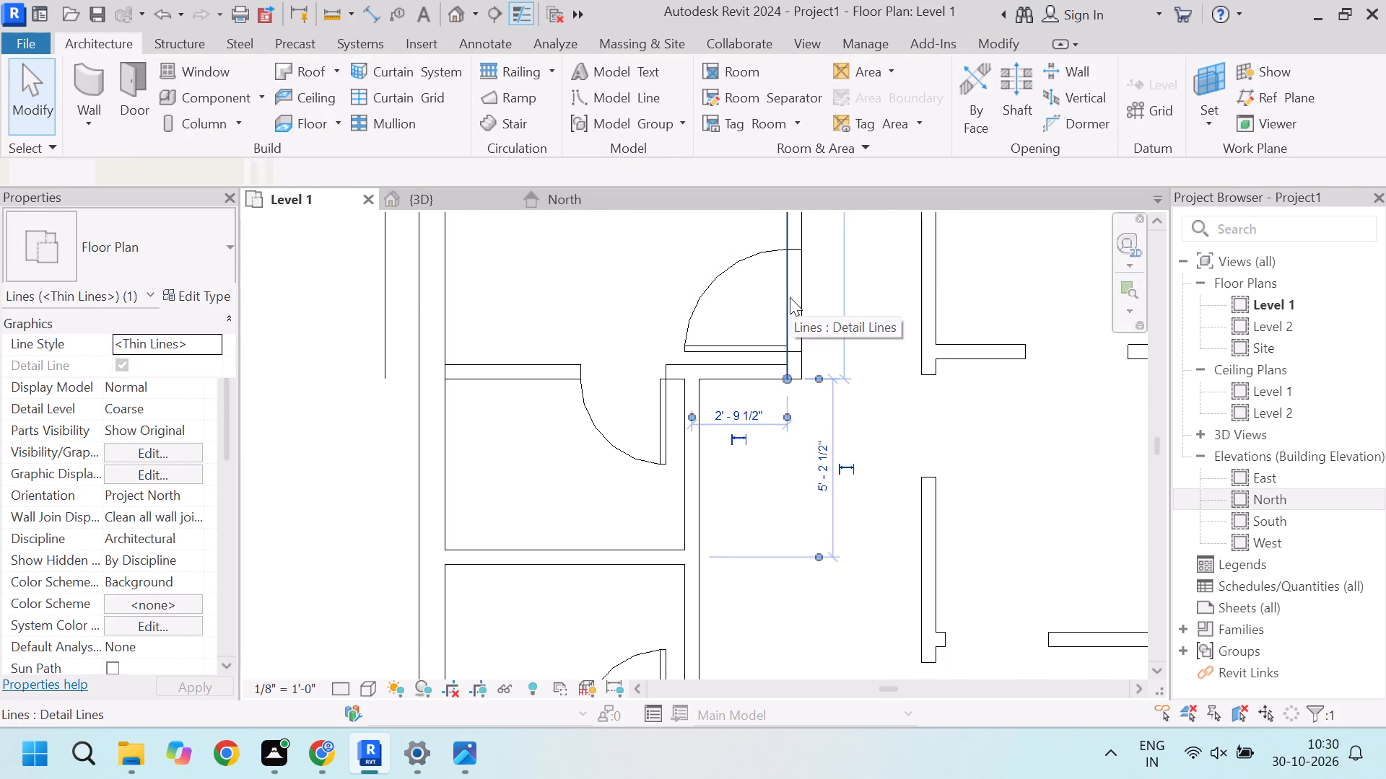
key(Delete)
click(804, 298)
key(Delete)
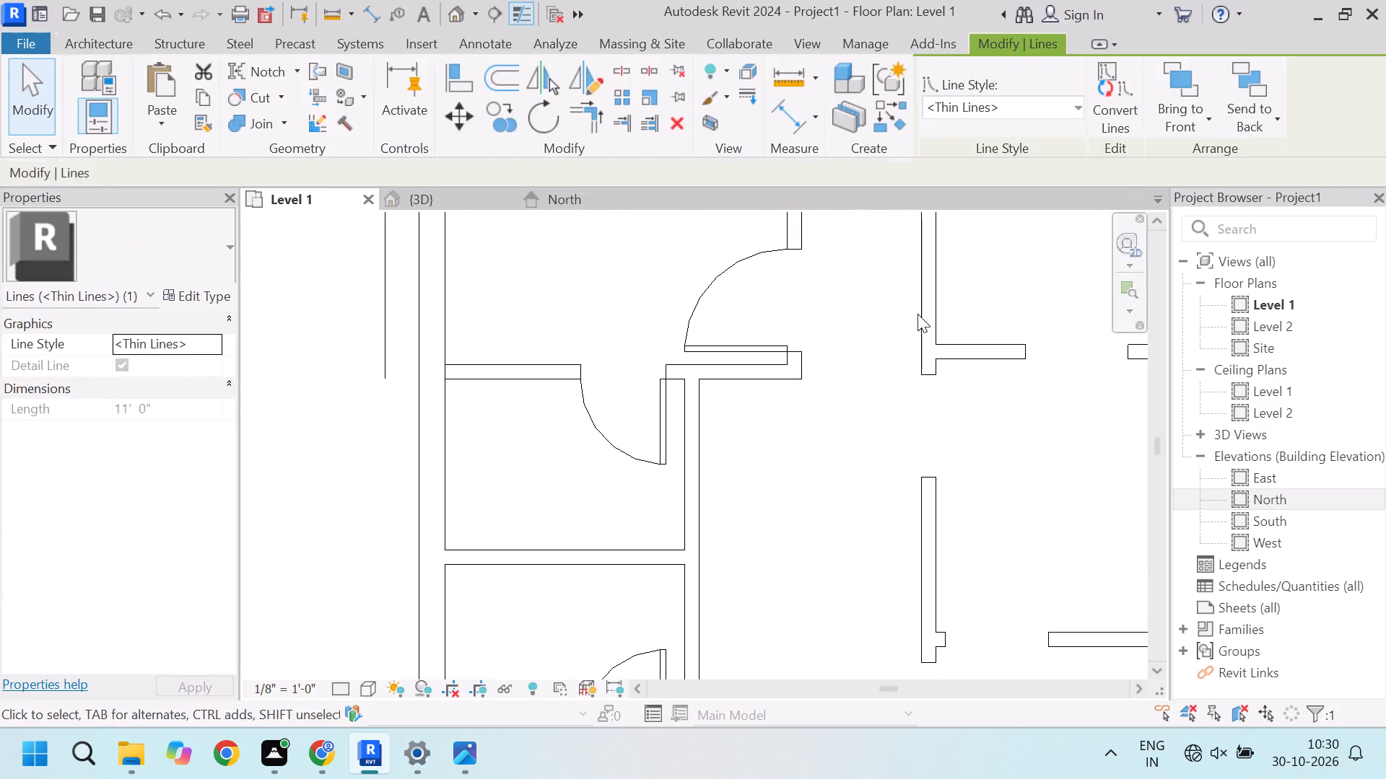
Delete the two horizontal detail lines along both faces of the lower small west room's south partition, across its door opening.
scroll(766, 299, down, 9)
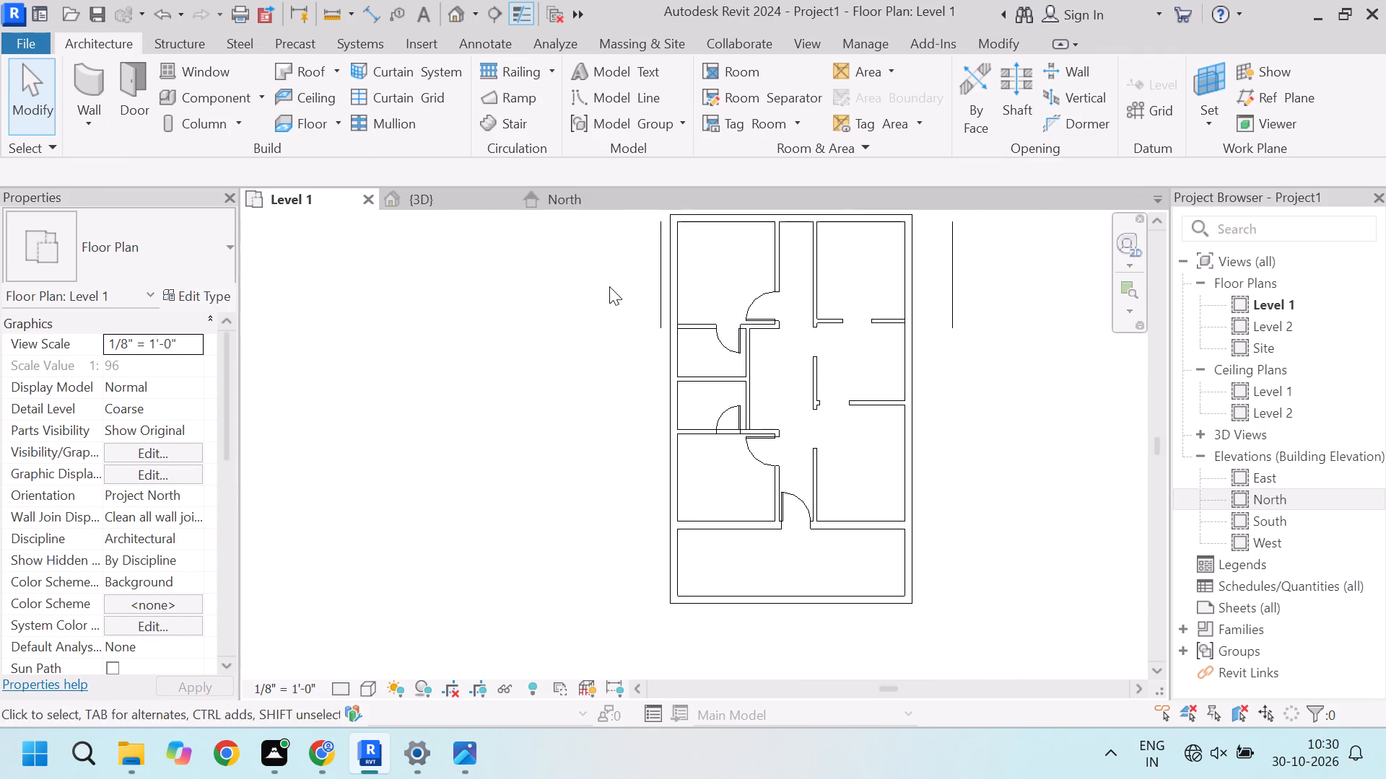
scroll(705, 384, down, 3)
scroll(764, 413, up, 4)
scroll(718, 367, up, 4)
scroll(727, 439, up, 2)
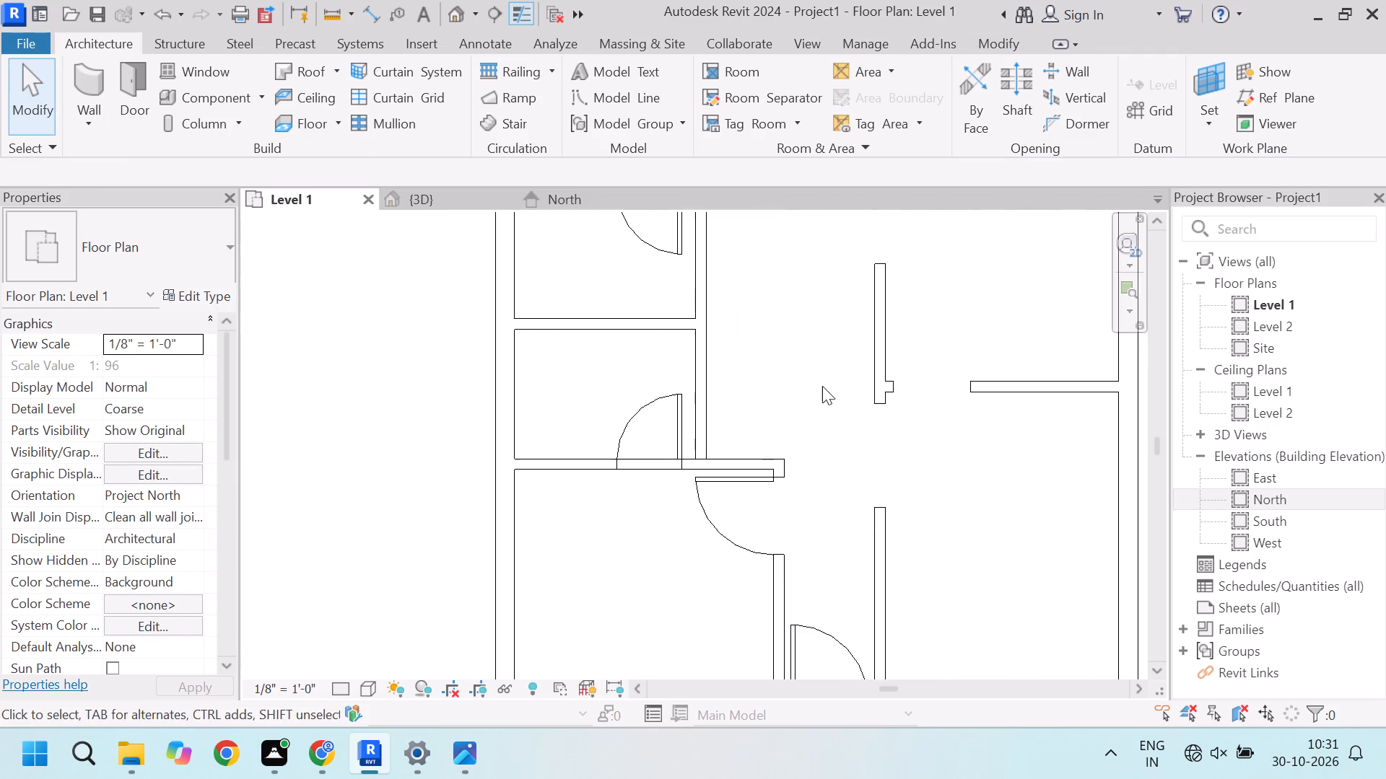
scroll(785, 428, down, 1)
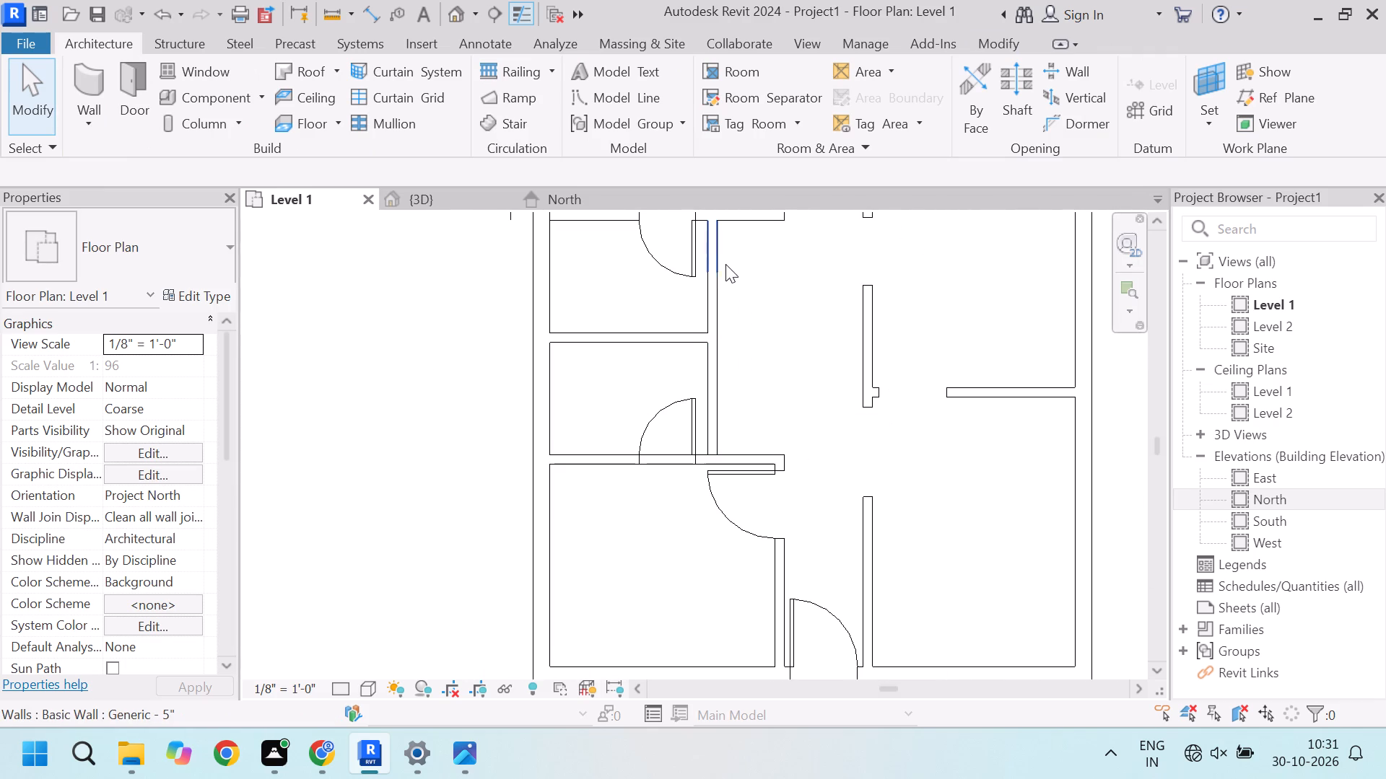
scroll(693, 441, up, 4)
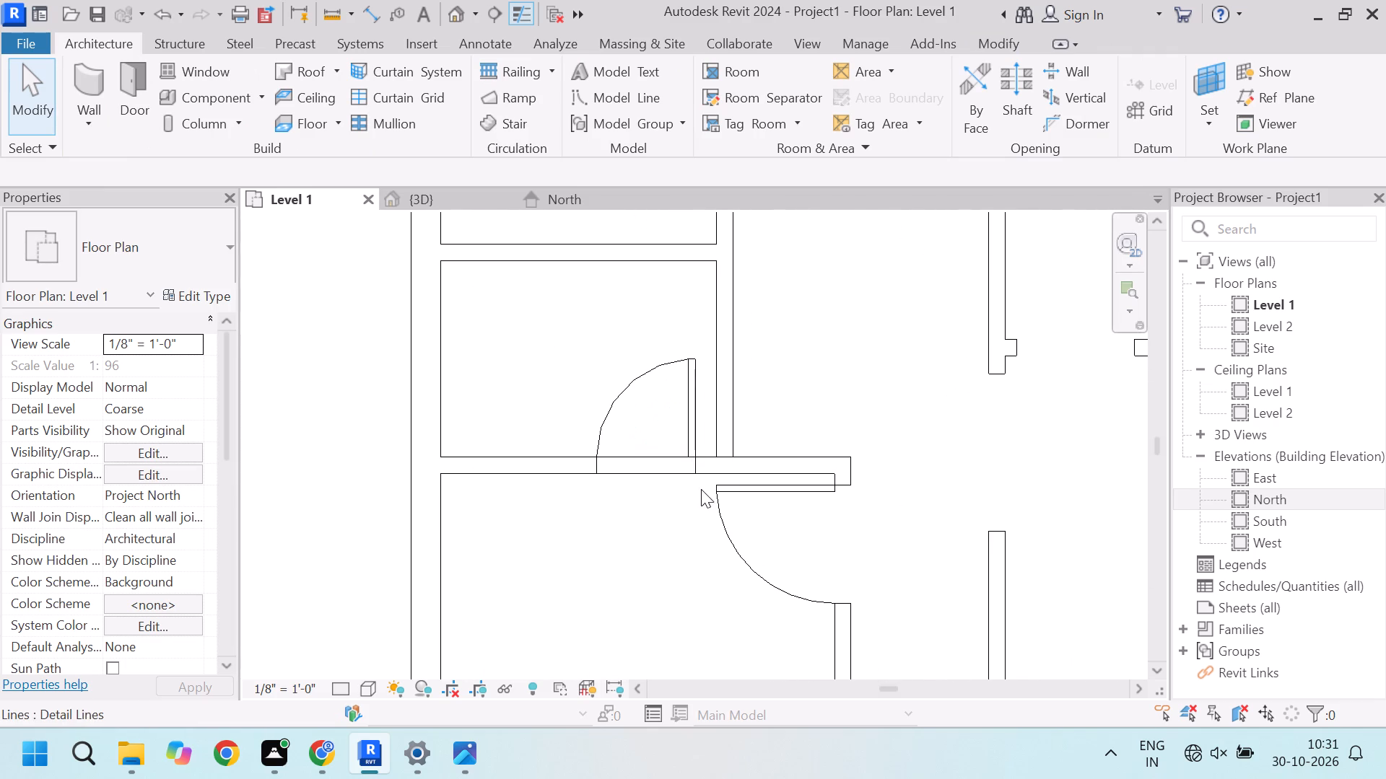
scroll(707, 498, down, 3)
scroll(674, 469, up, 4)
click(669, 477)
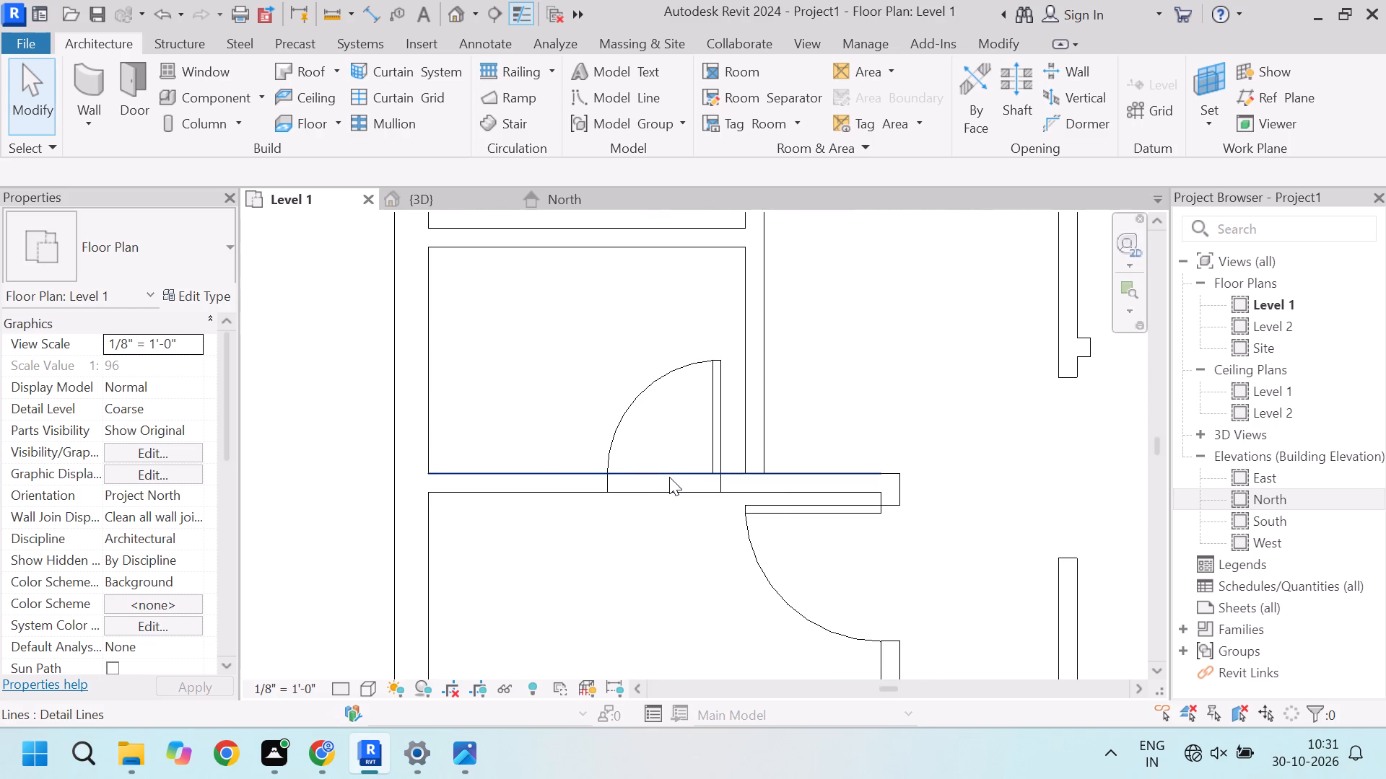
key(Delete)
click(671, 497)
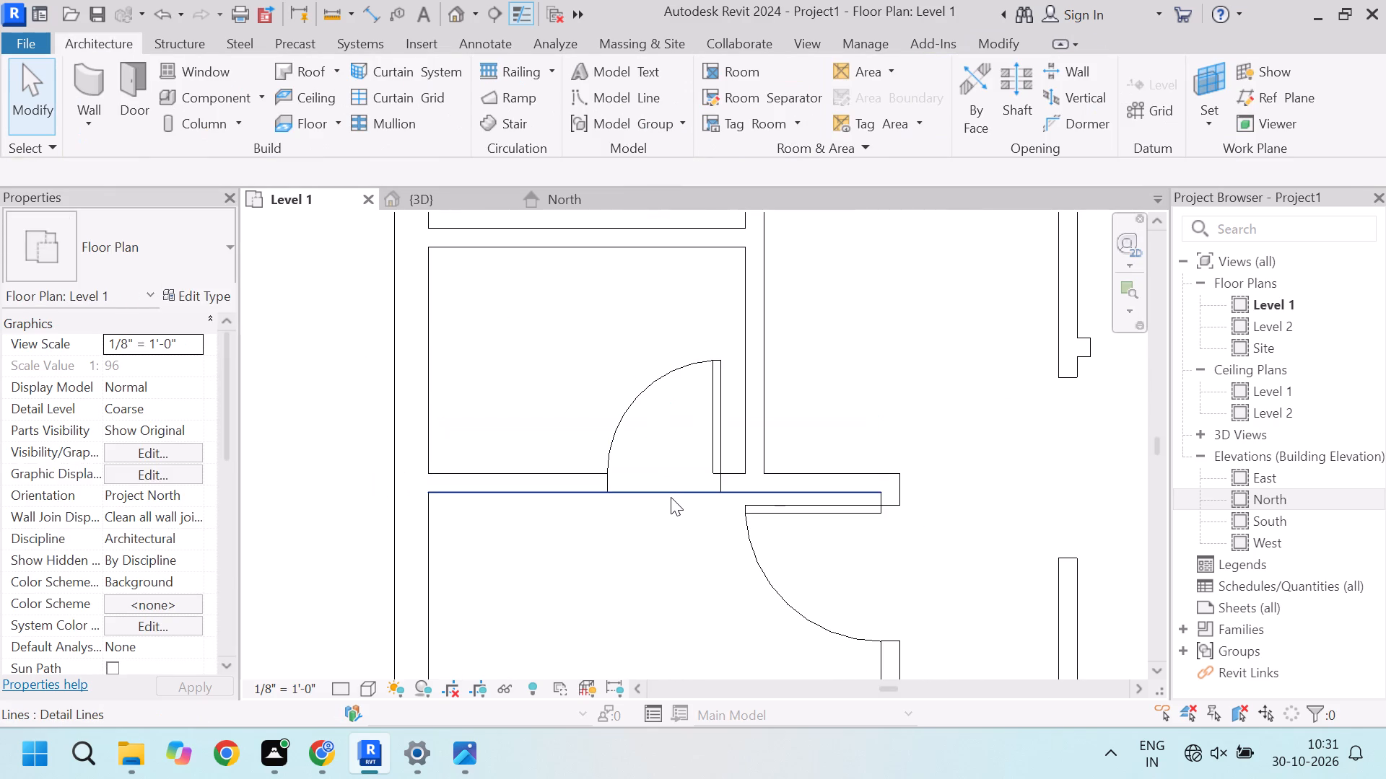
key(Delete)
Examine the Level 1 plan around the placed doors and the remaining wall openings.
scroll(694, 493, down, 5)
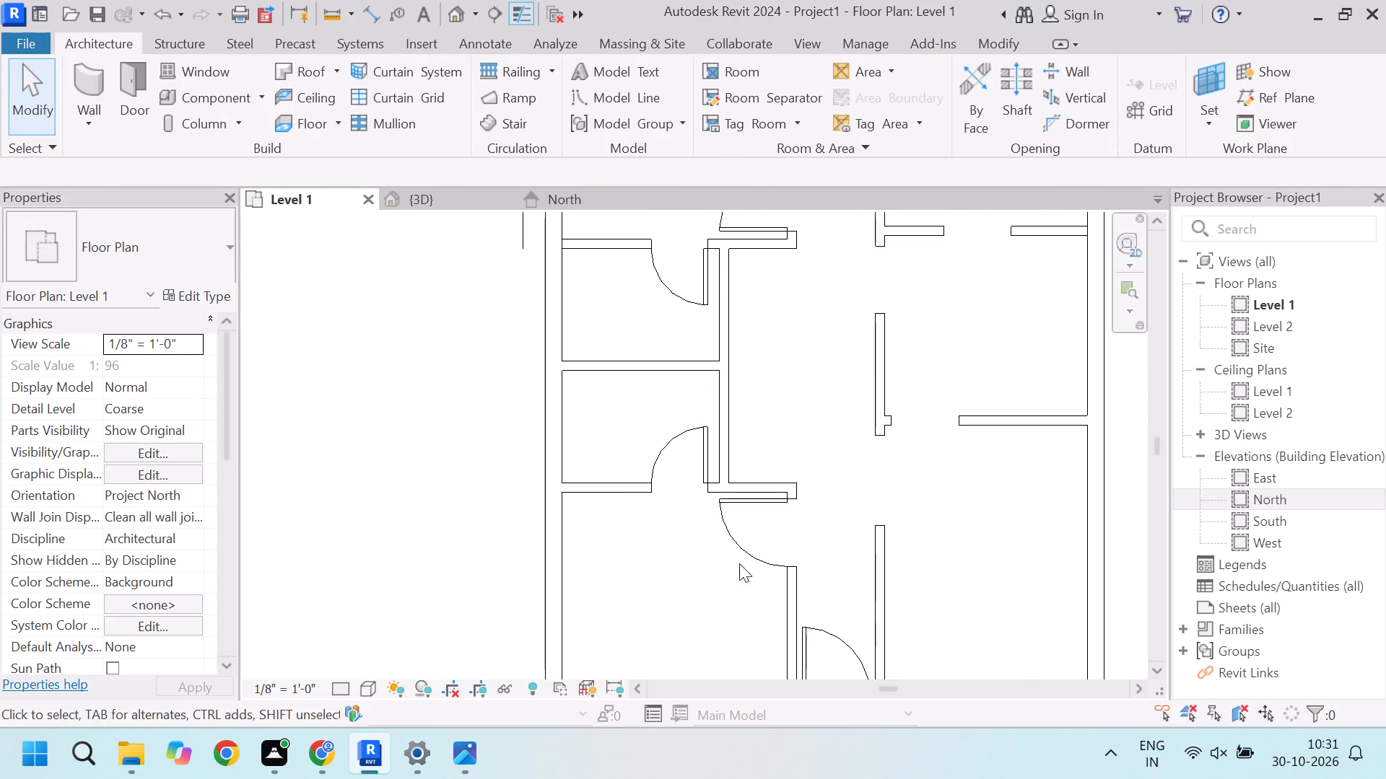
scroll(750, 455, down, 5)
scroll(781, 488, up, 9)
scroll(776, 474, down, 2)
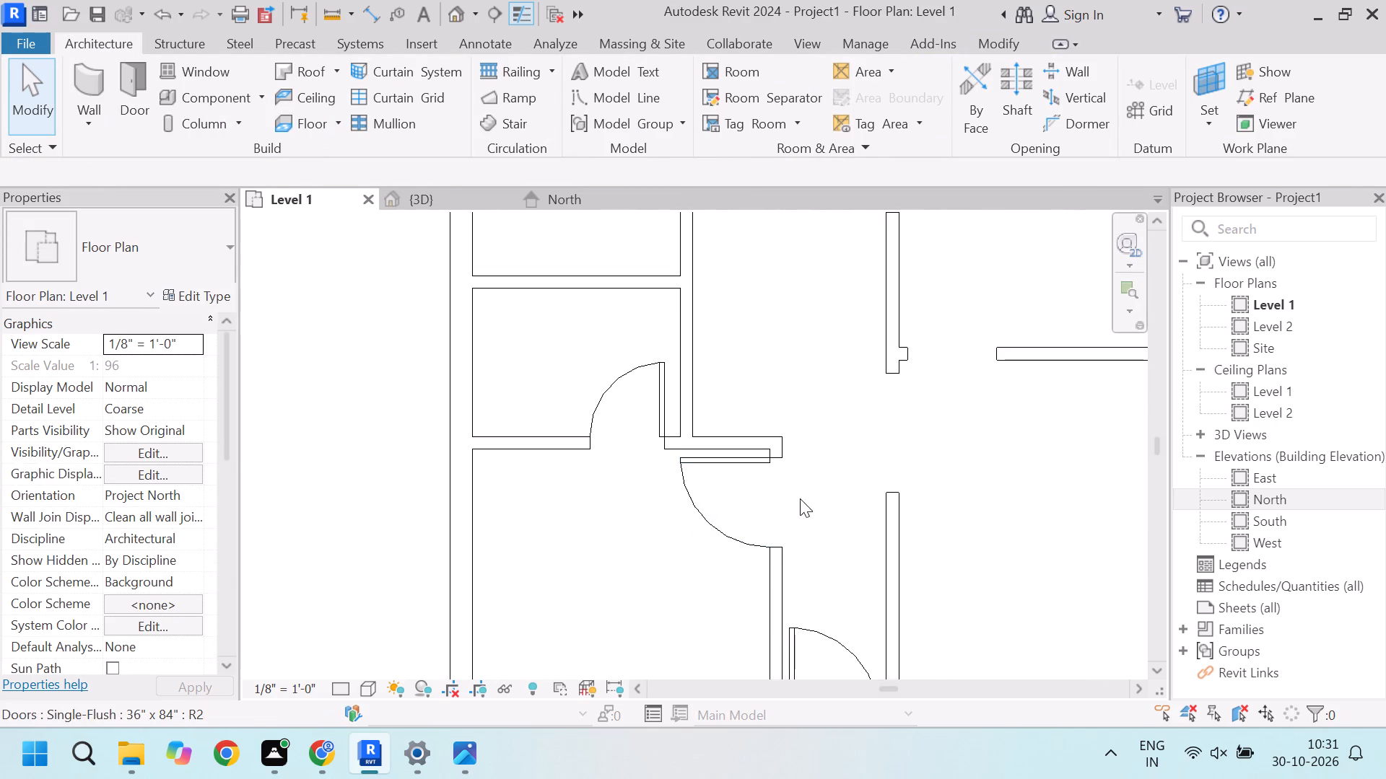
scroll(577, 500, down, 4)
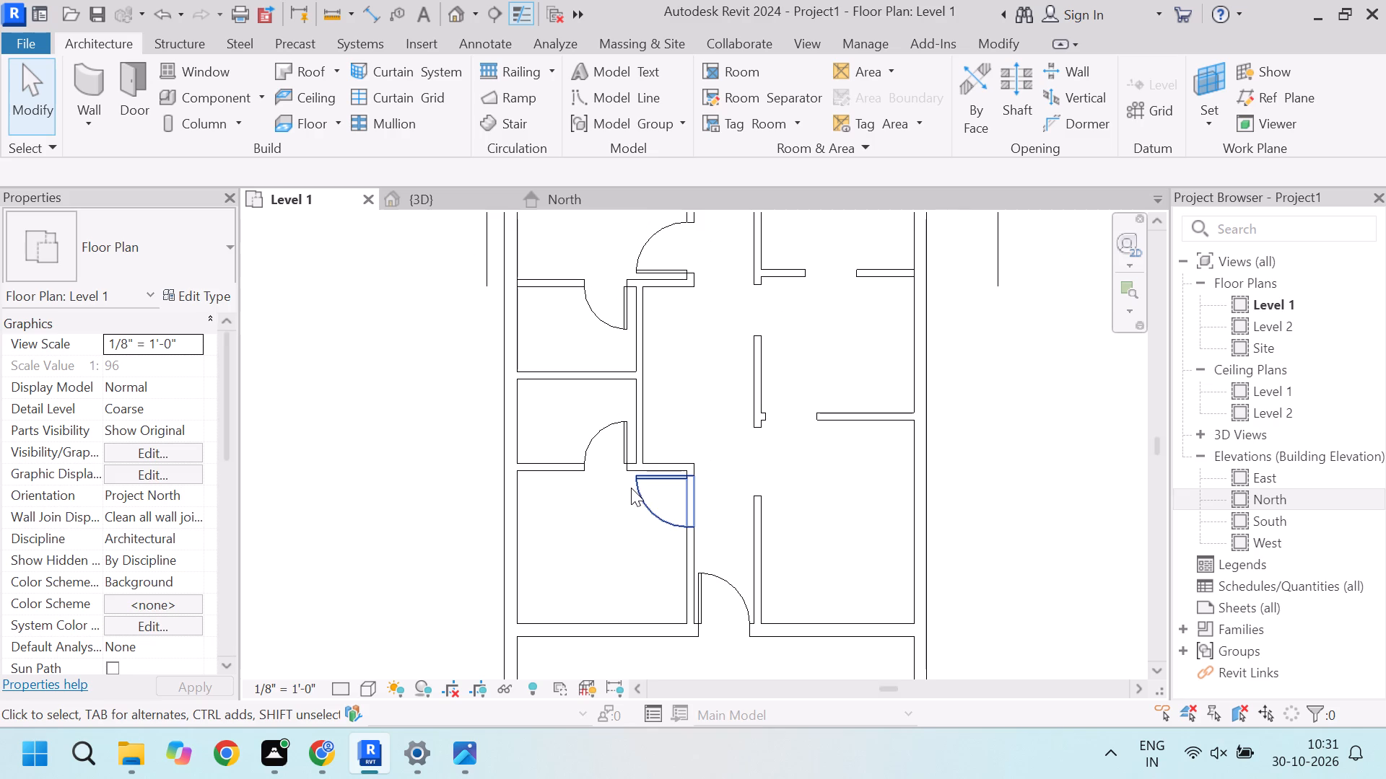
scroll(634, 400, down, 3)
scroll(698, 393, up, 3)
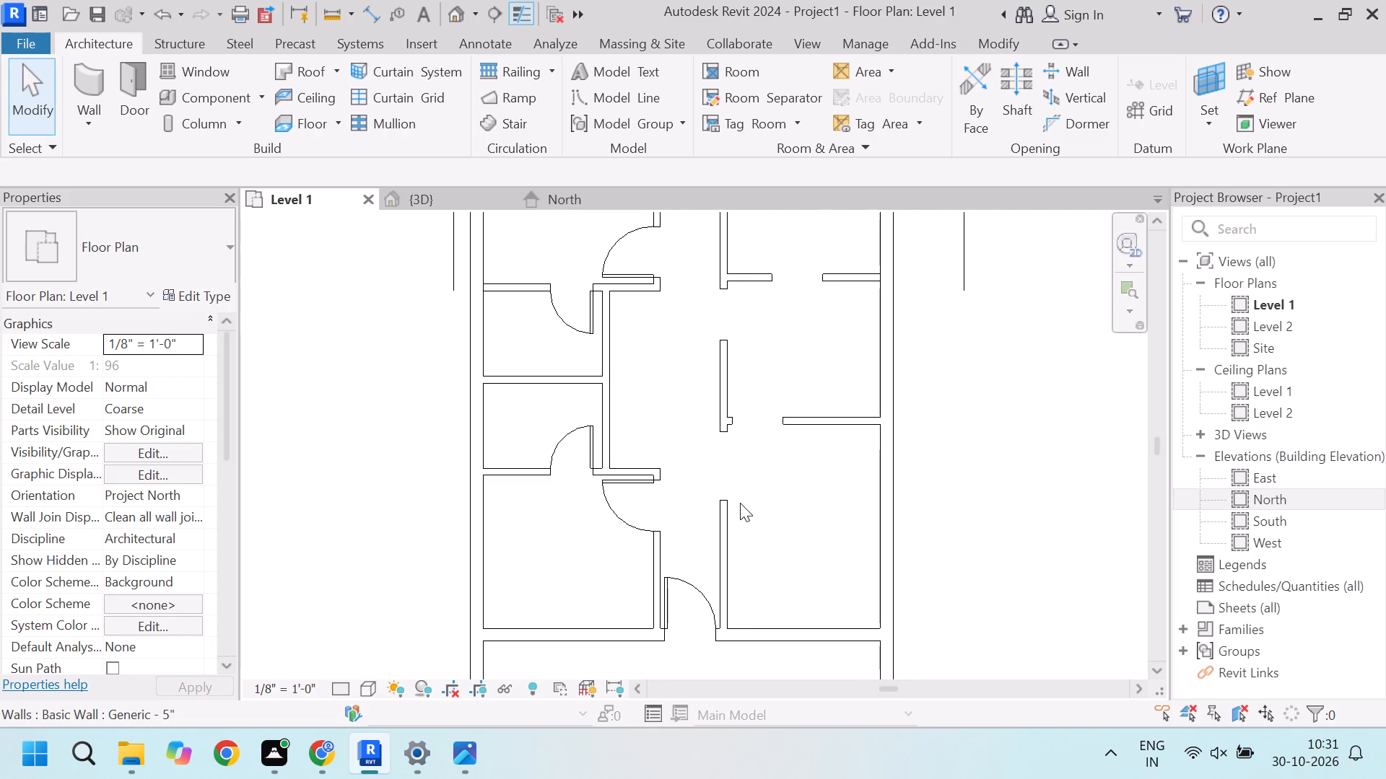
scroll(673, 488, down, 3)
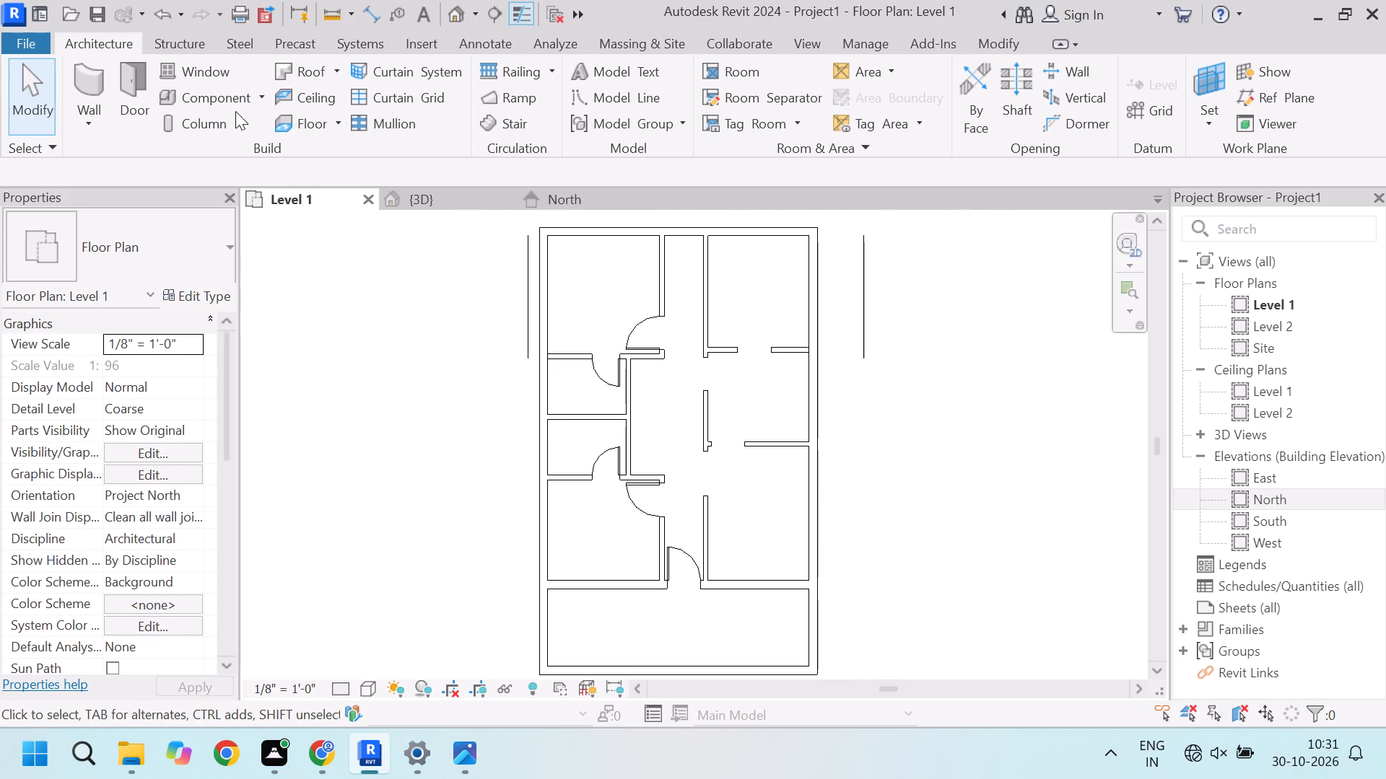
Start loading a door family and browse from C: ProgramData through Autodesk, RVT 2024 and Libraries to the US library's Doors folder.
click(130, 97)
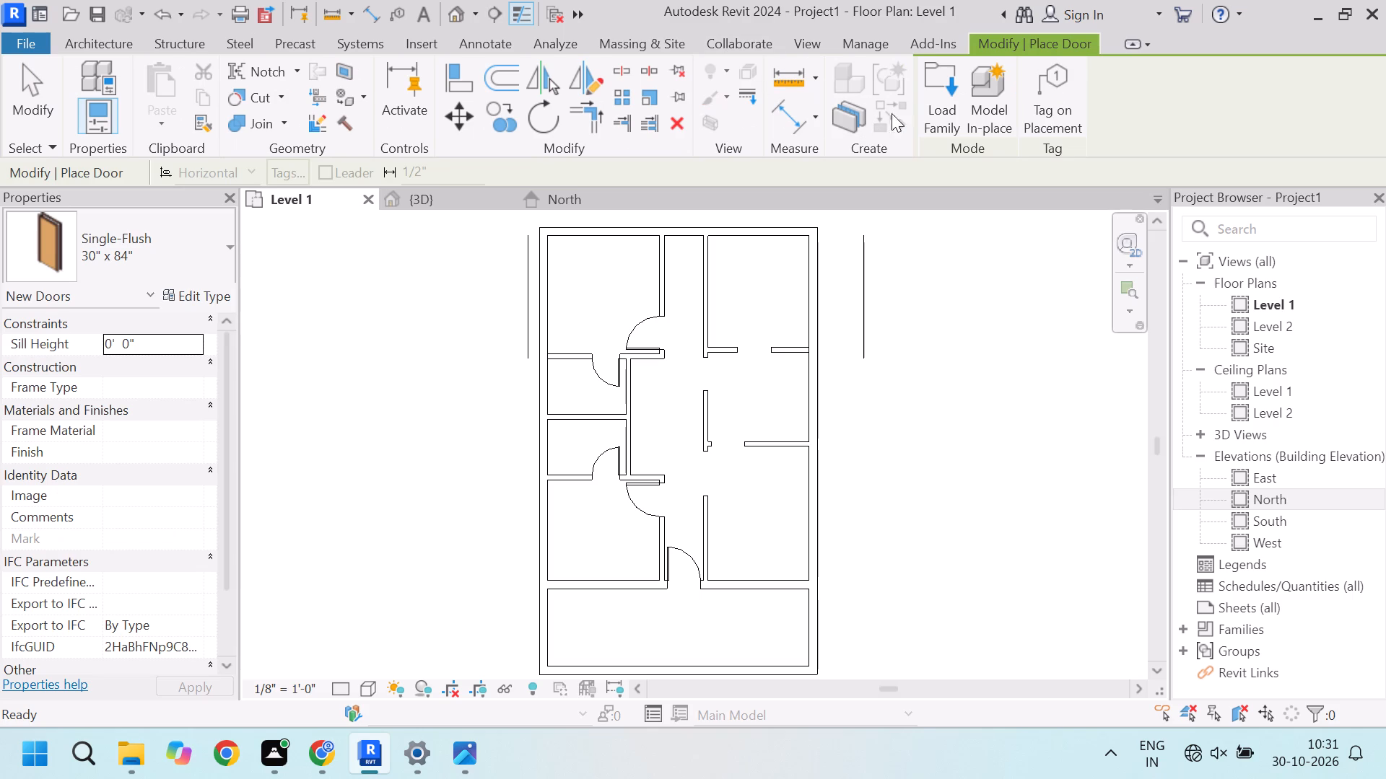
click(942, 105)
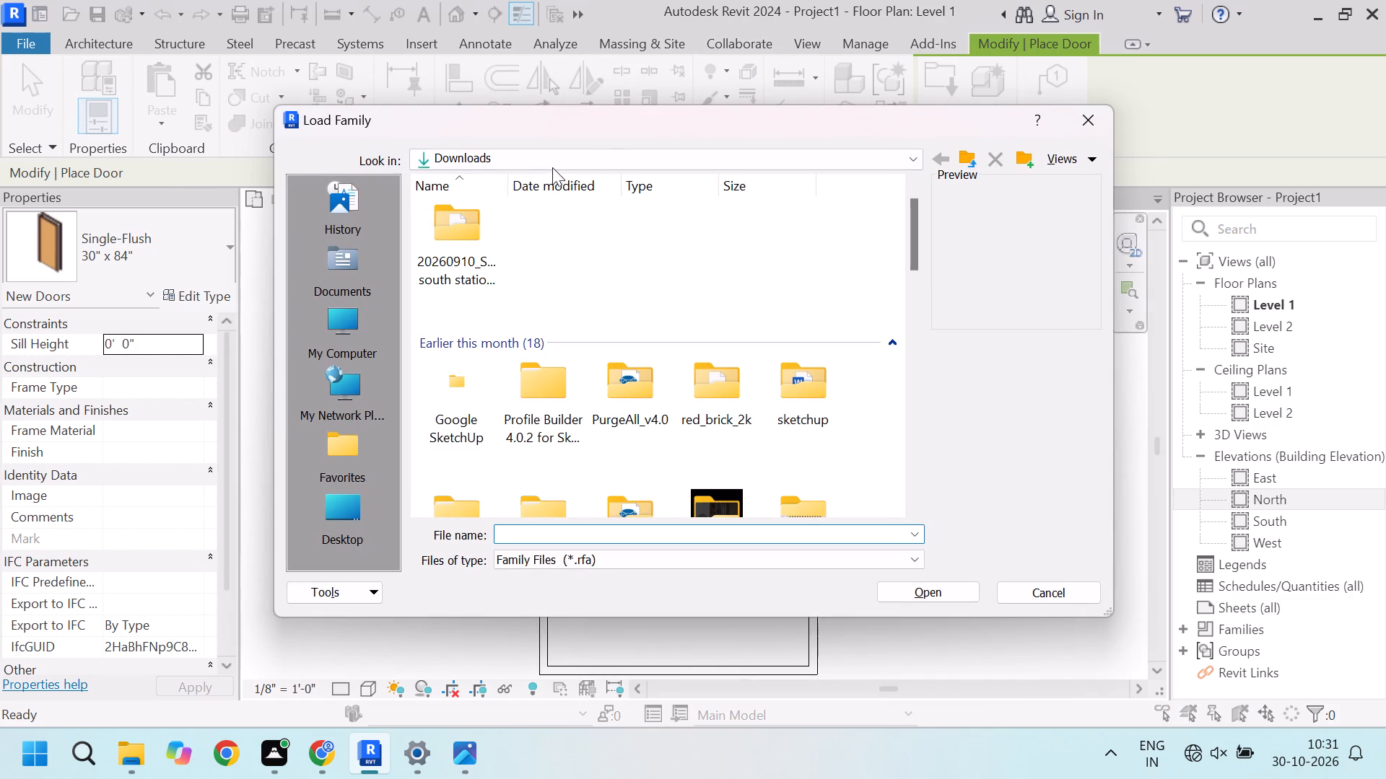
scroll(344, 281, up, 3)
click(352, 344)
double_click(484, 263)
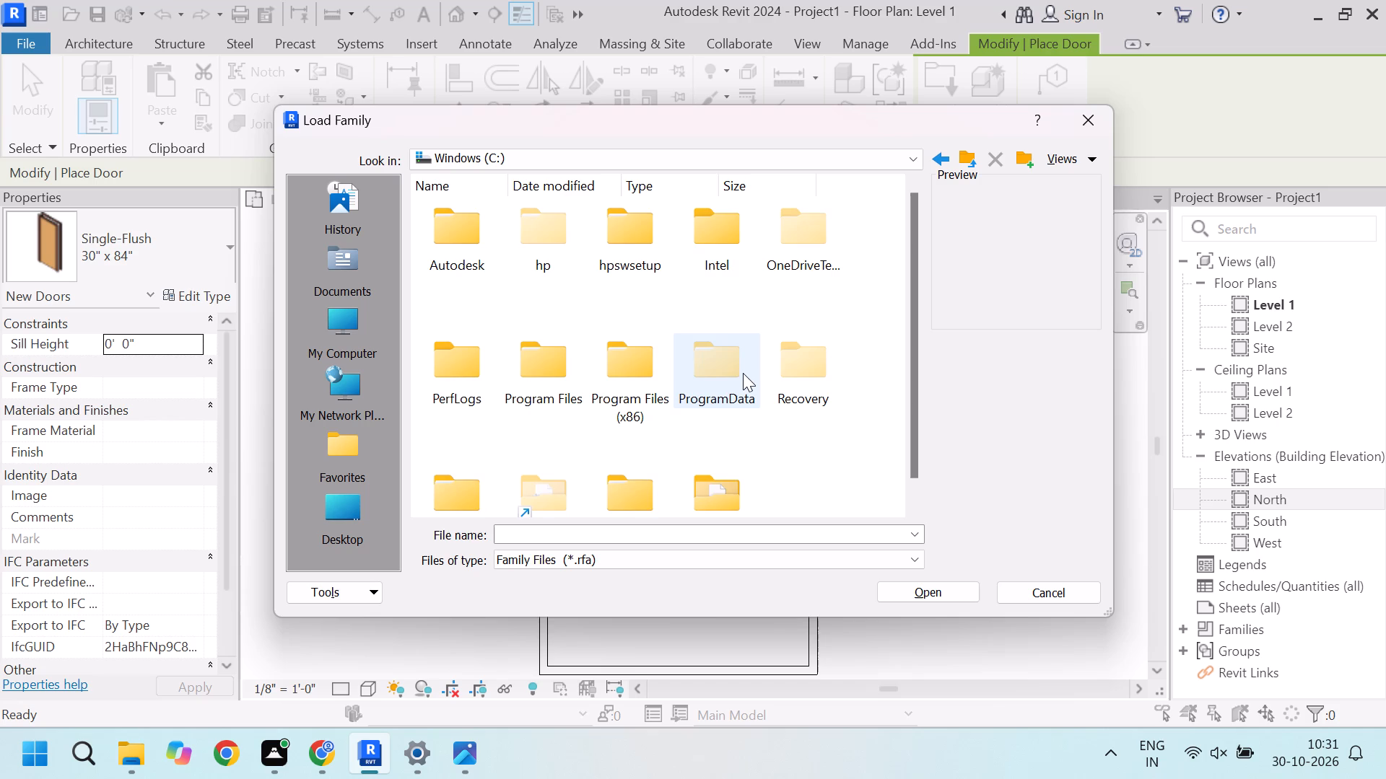
double_click(743, 373)
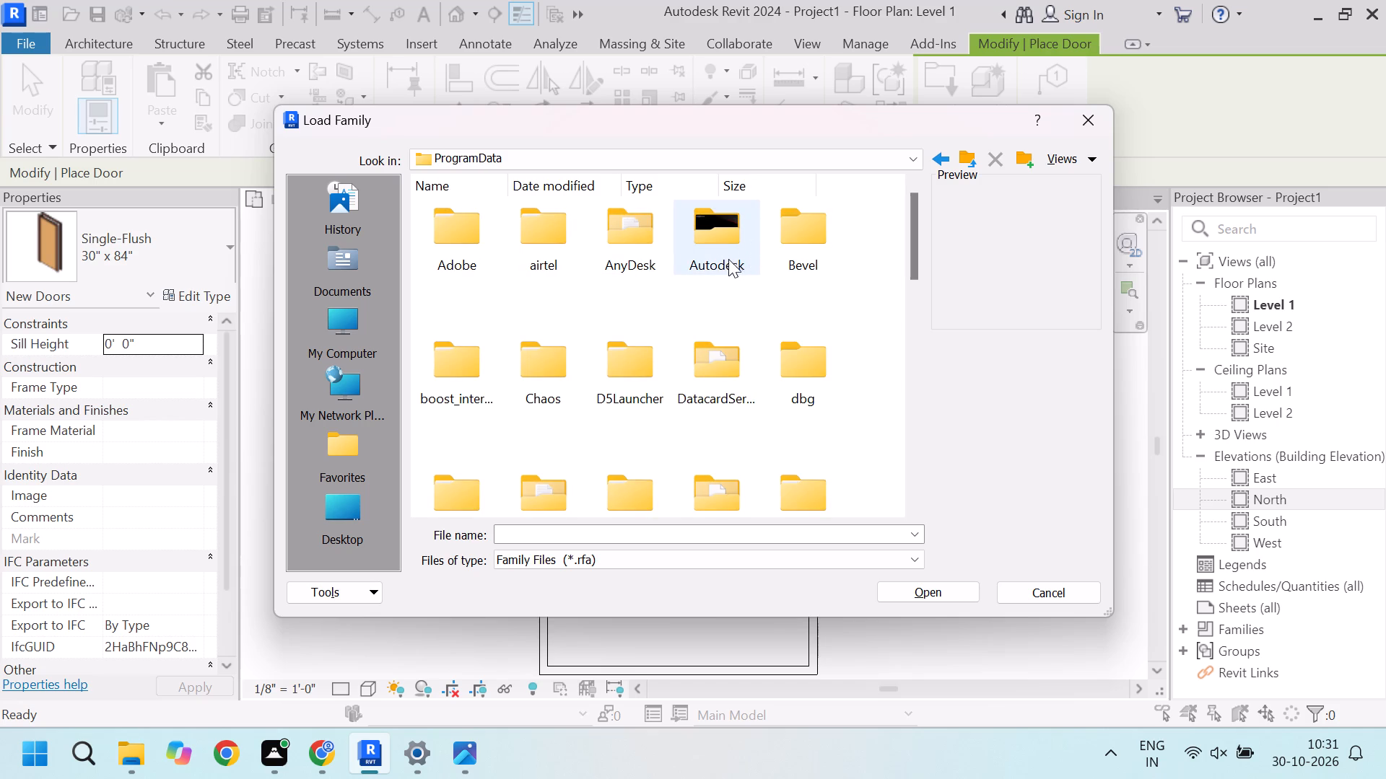
double_click(731, 258)
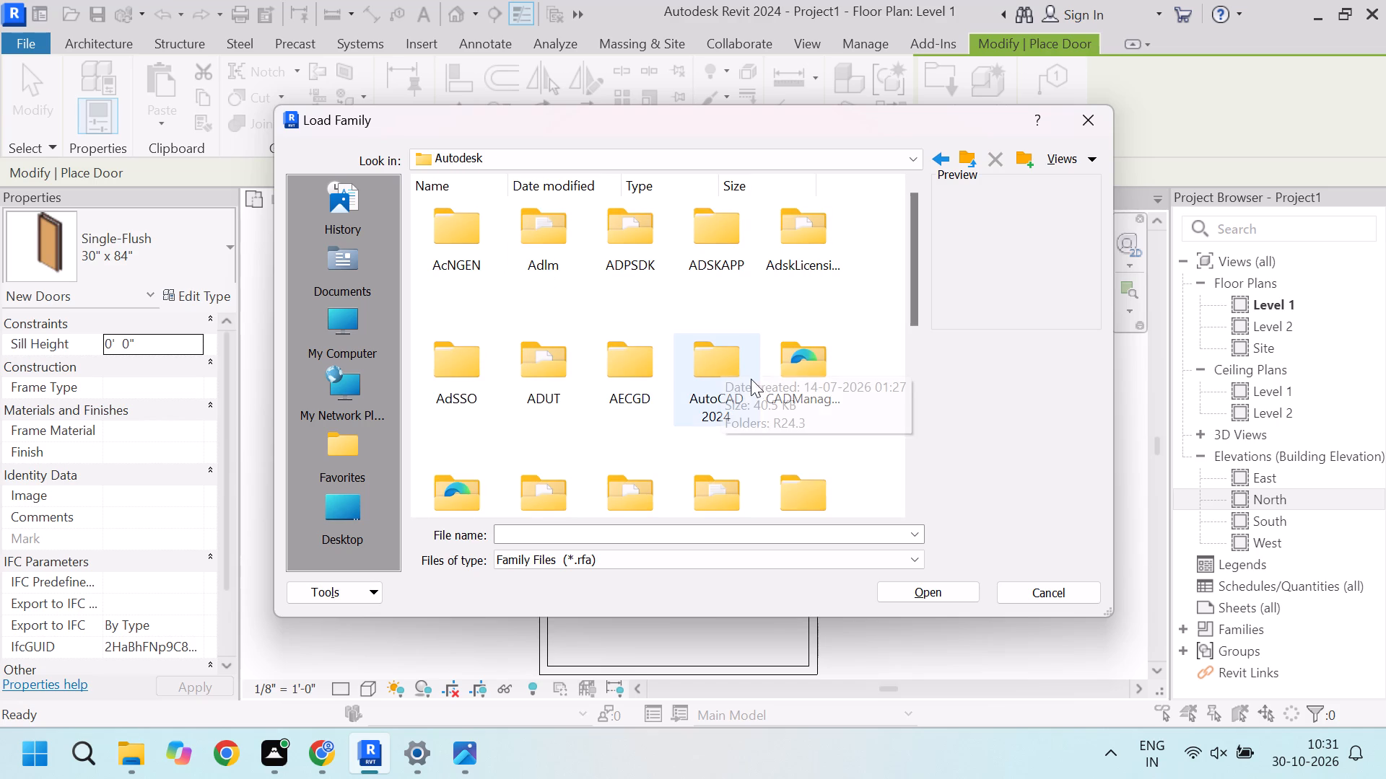
scroll(577, 353, down, 2)
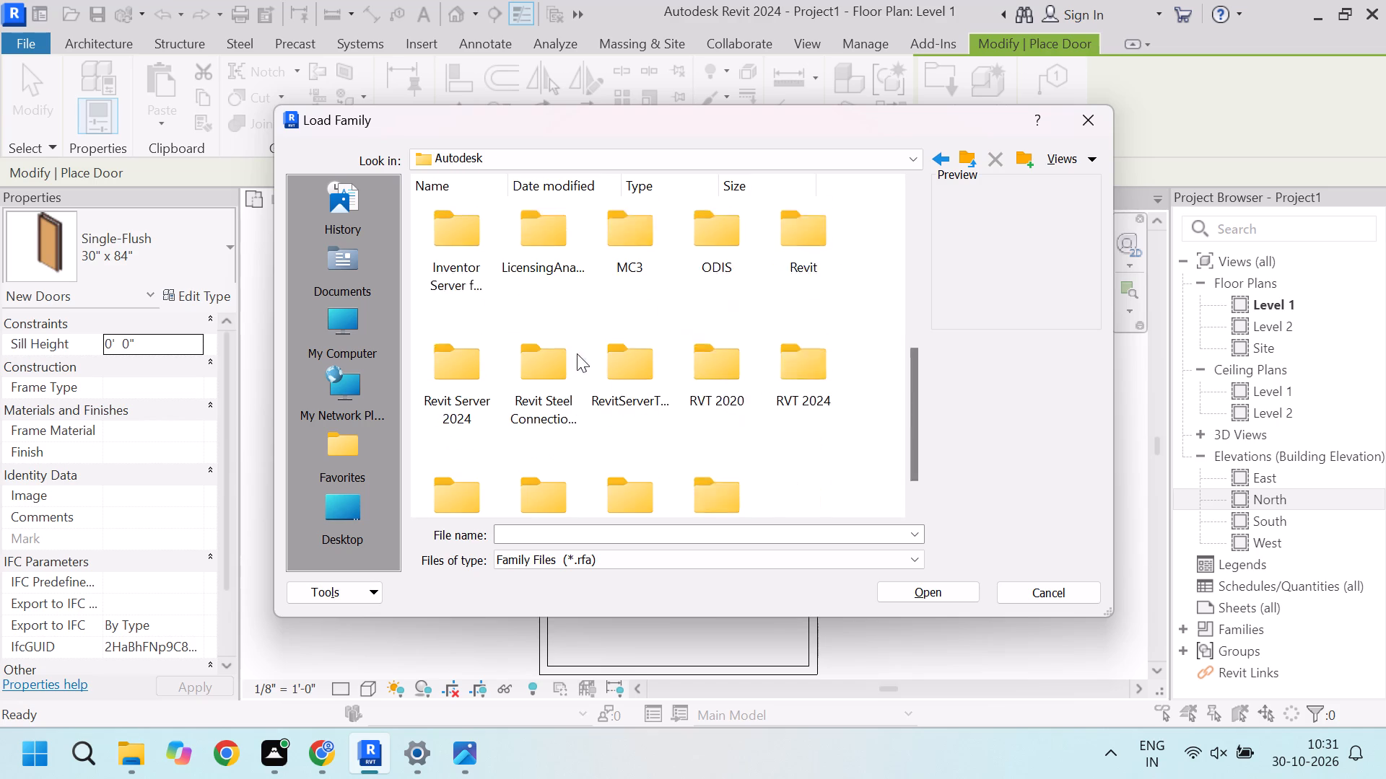
scroll(577, 353, down, 1)
double_click(809, 342)
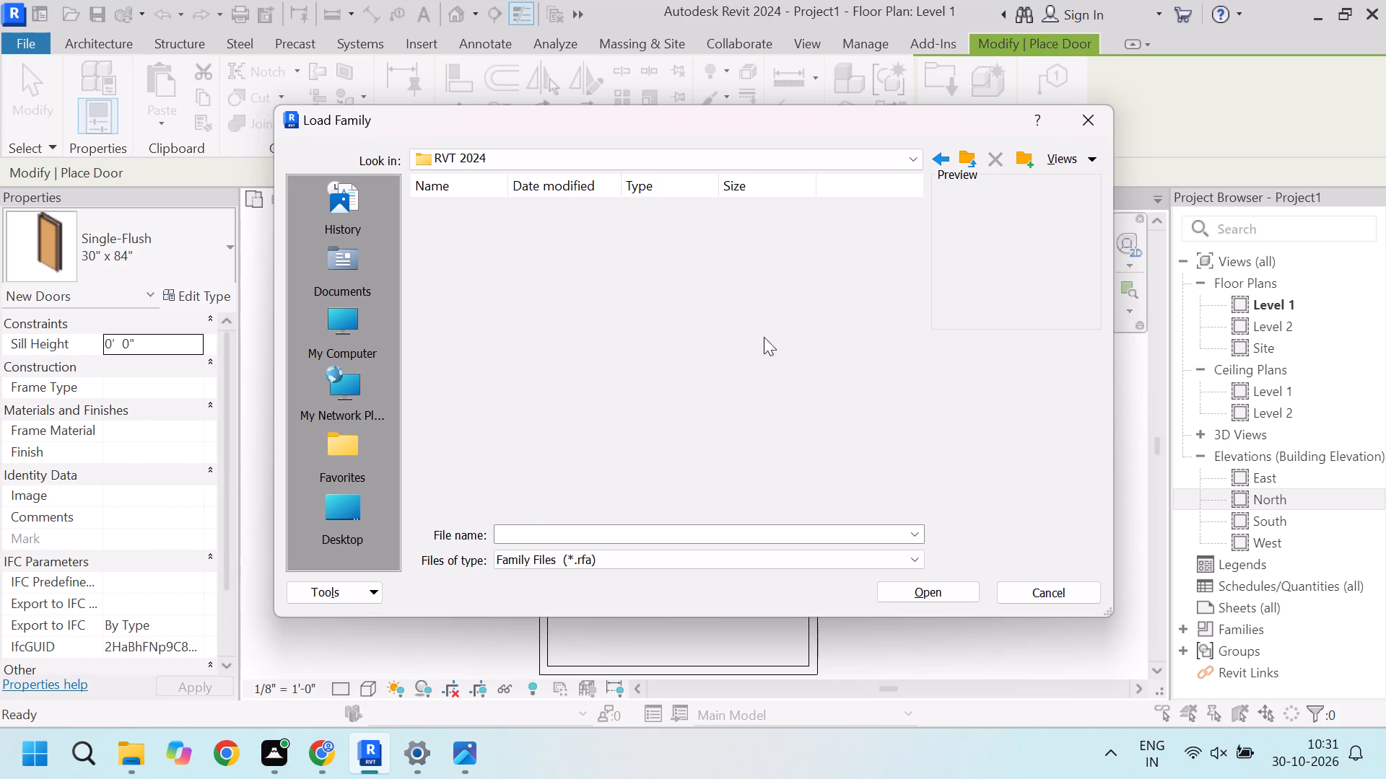
double_click(820, 242)
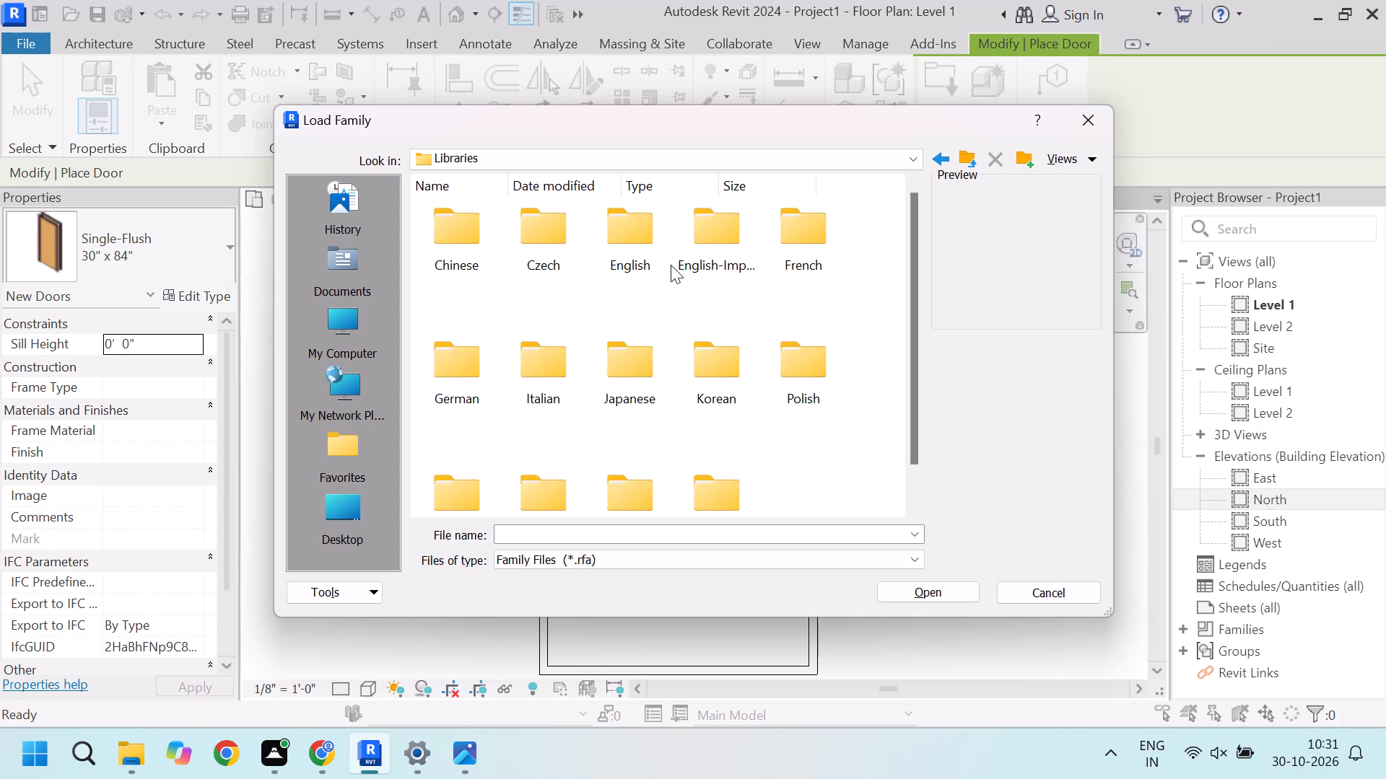
double_click(708, 249)
double_click(482, 234)
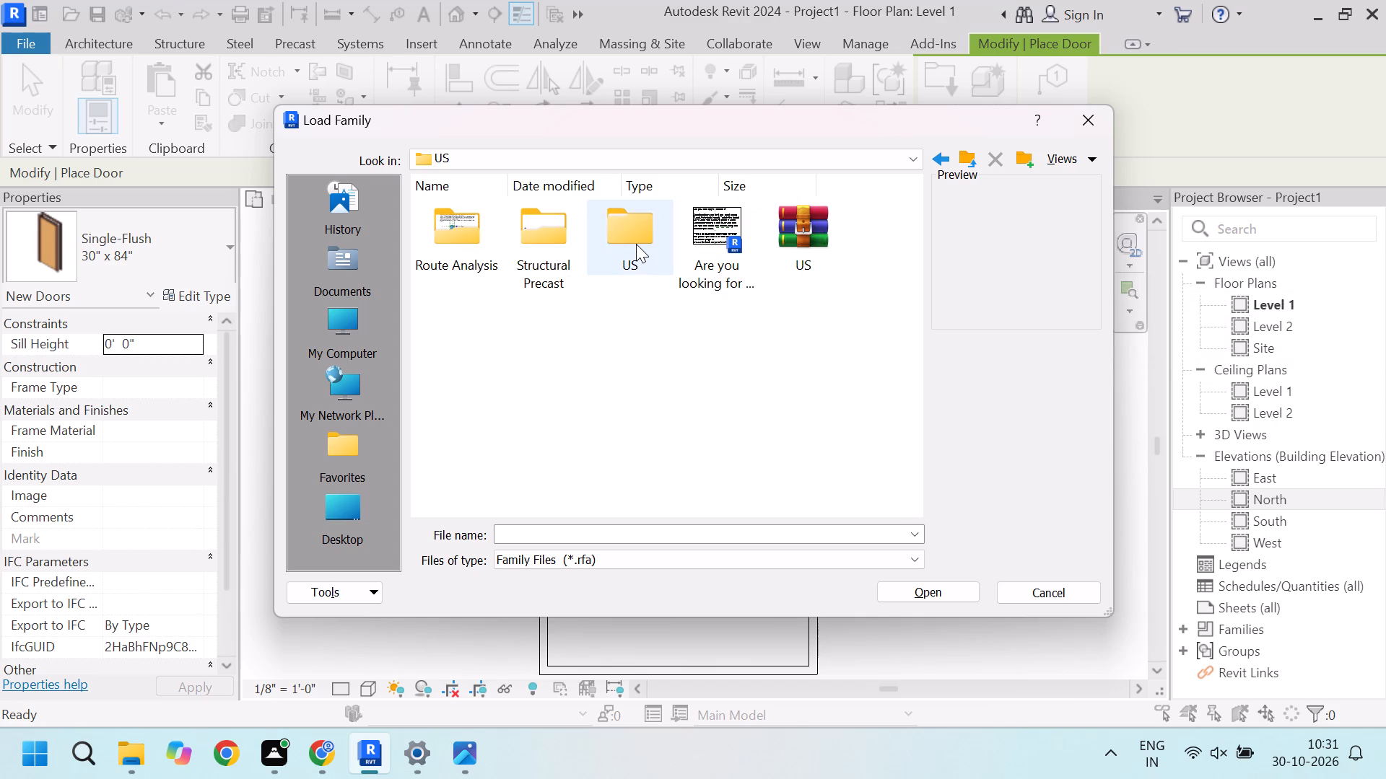
double_click(636, 244)
double_click(478, 231)
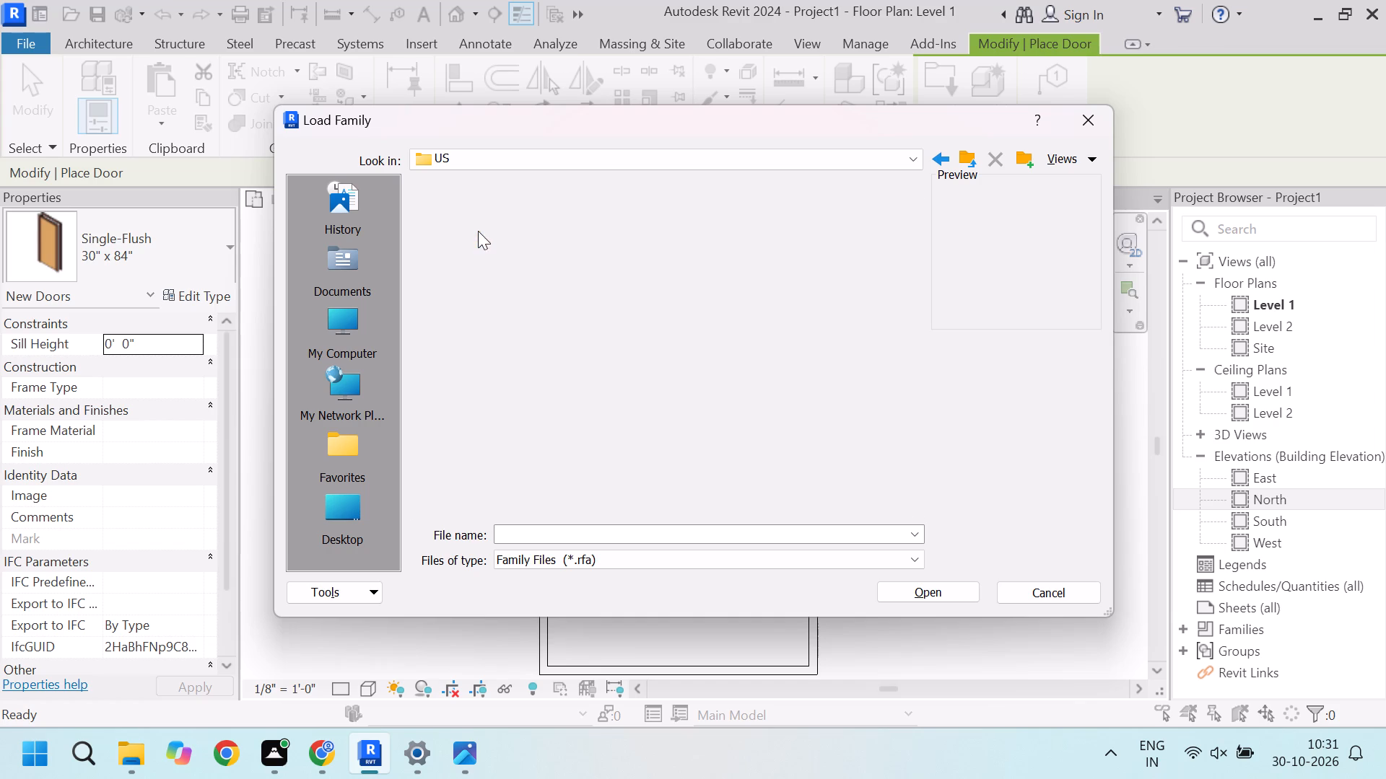
double_click(788, 366)
Open the Door-Exterior-Single-Entry-Half Flat Glass-Wood_Clad family from the Residential folder for loading.
scroll(710, 331, down, 4)
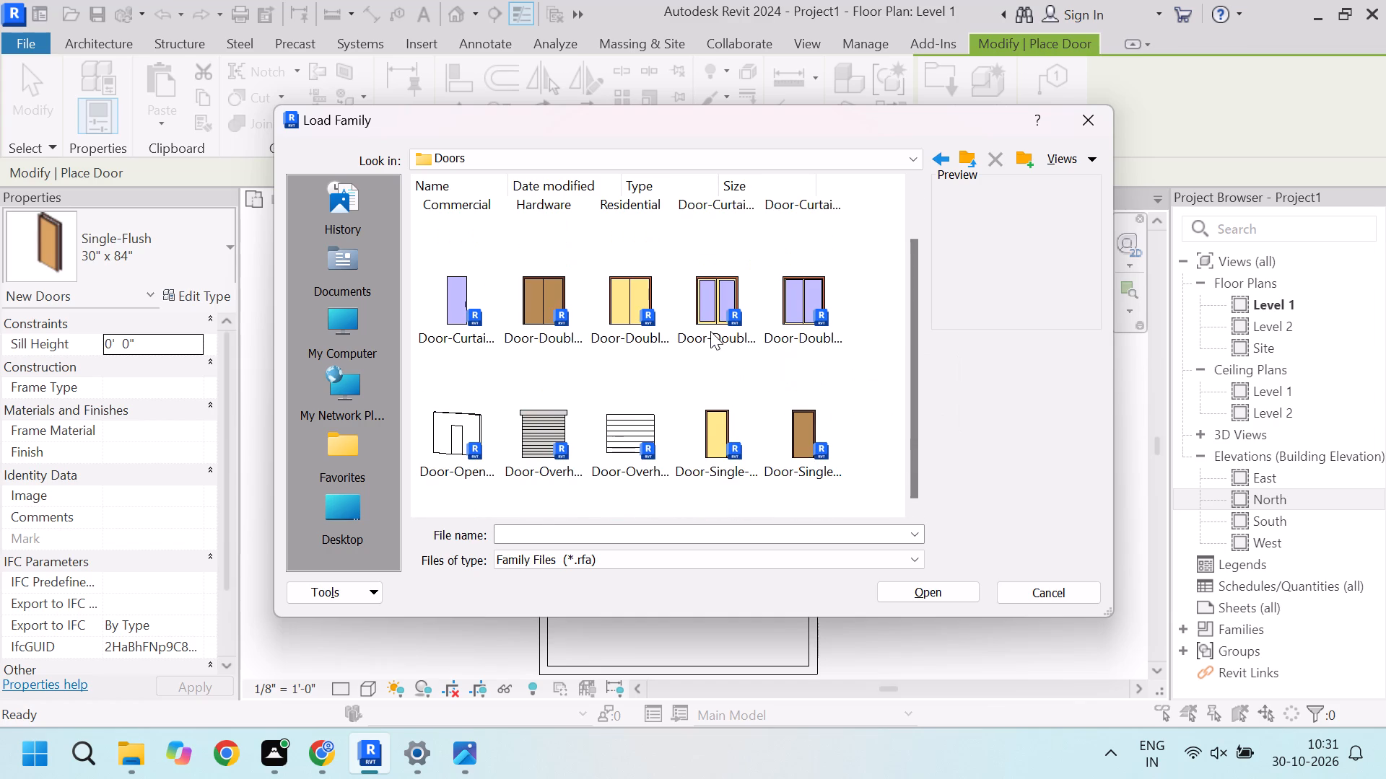
scroll(723, 342, down, 2)
scroll(723, 342, up, 4)
double_click(633, 245)
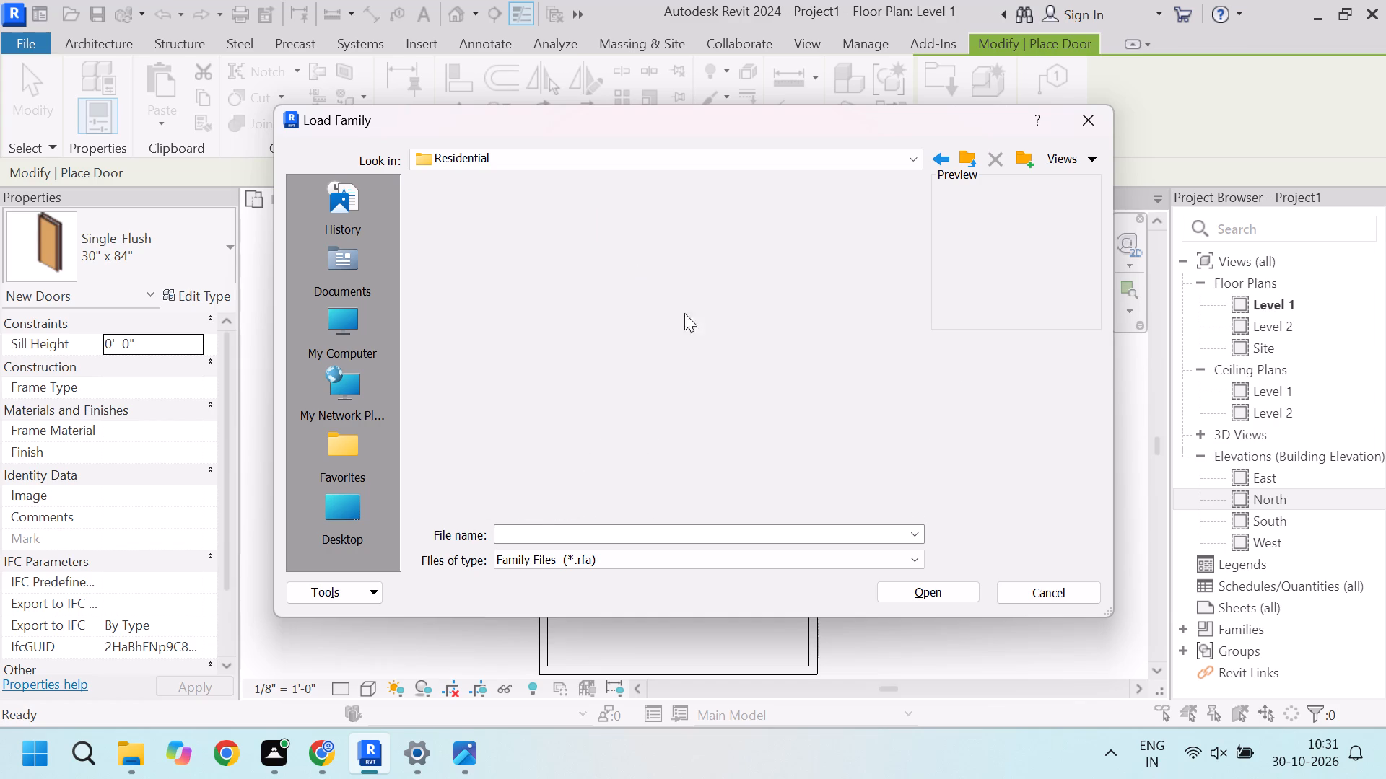
scroll(707, 326, down, 5)
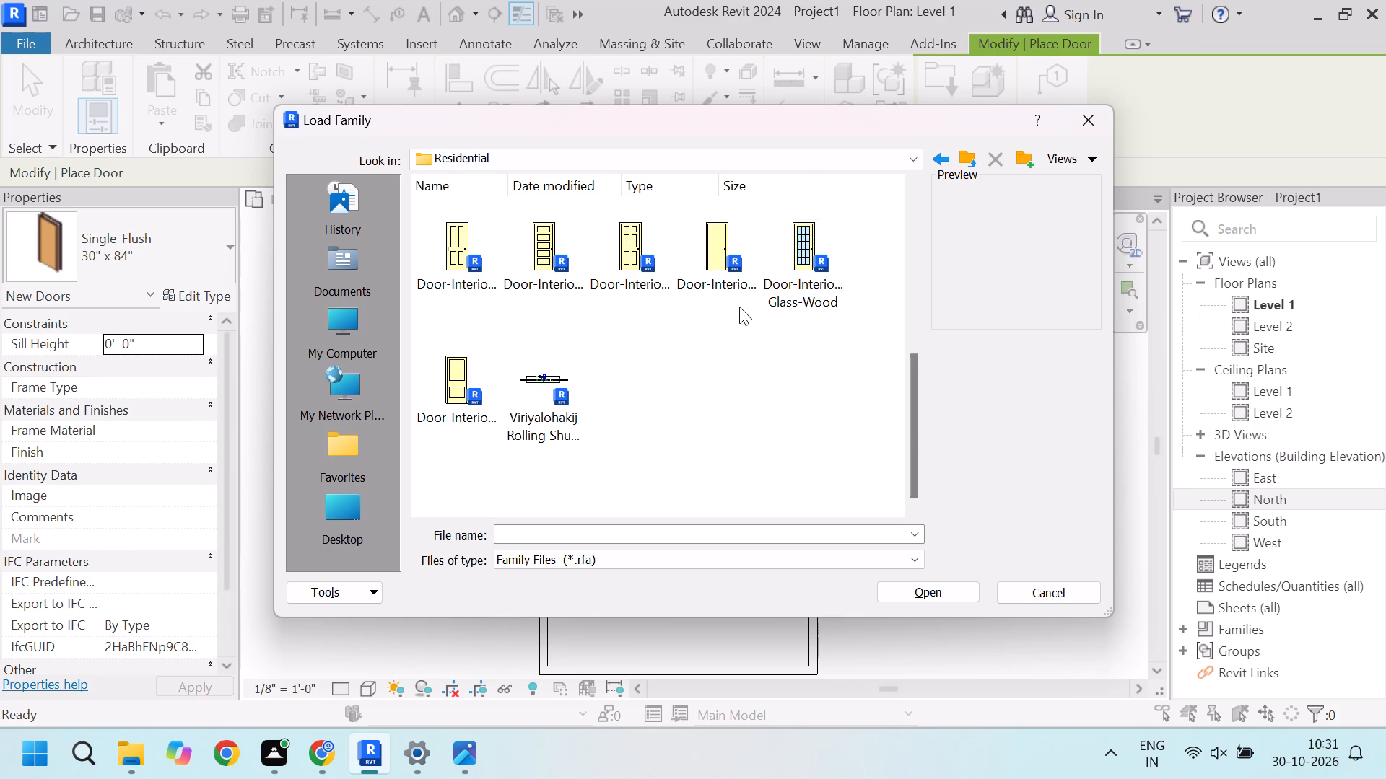
scroll(713, 350, up, 3)
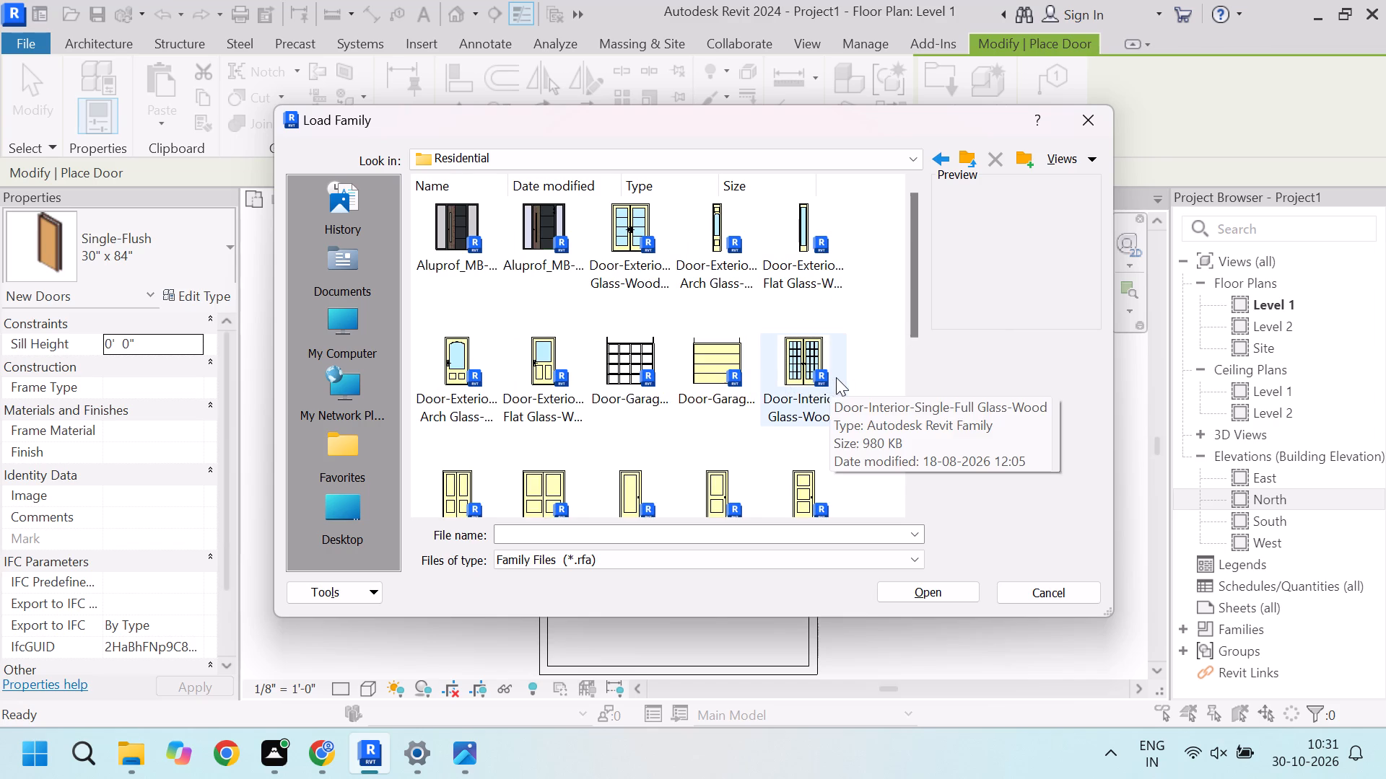
scroll(812, 320, up, 2)
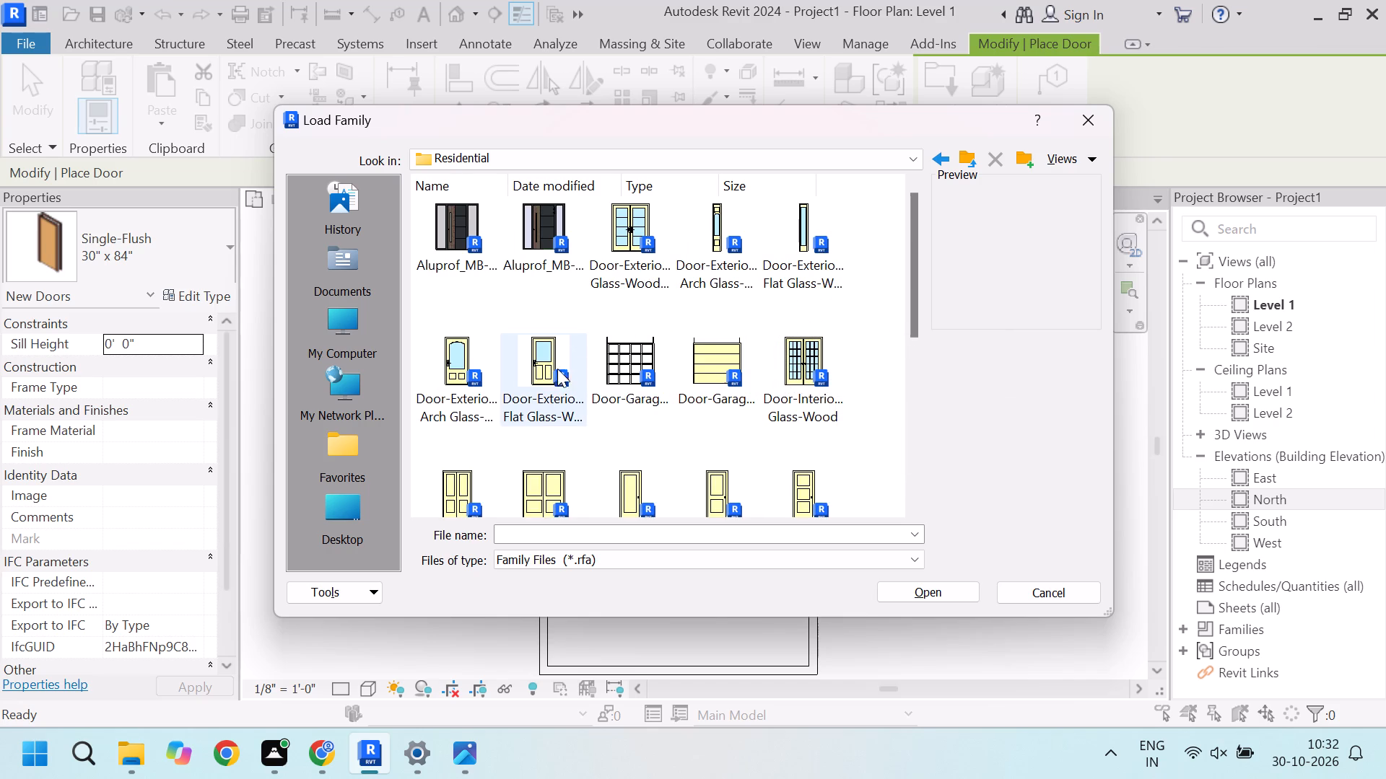
click(545, 371)
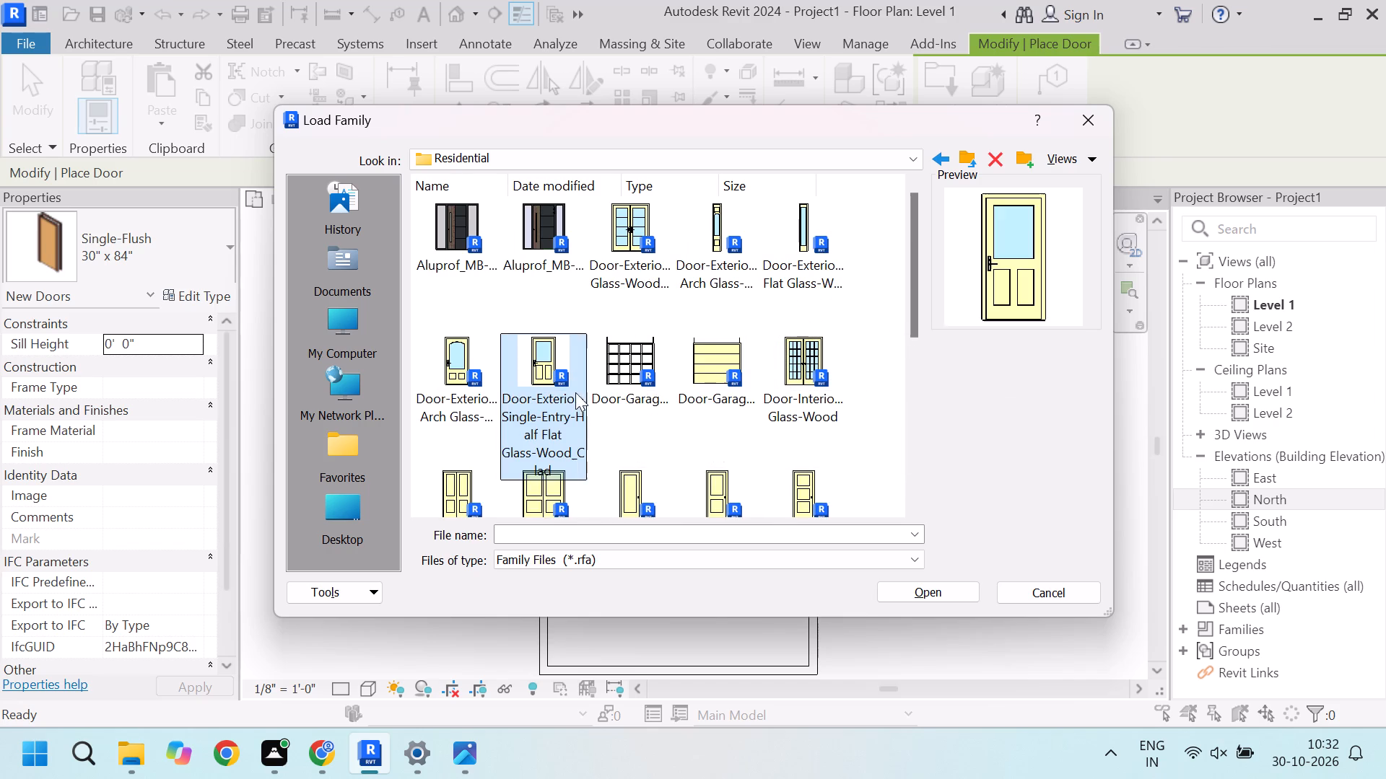
click(948, 593)
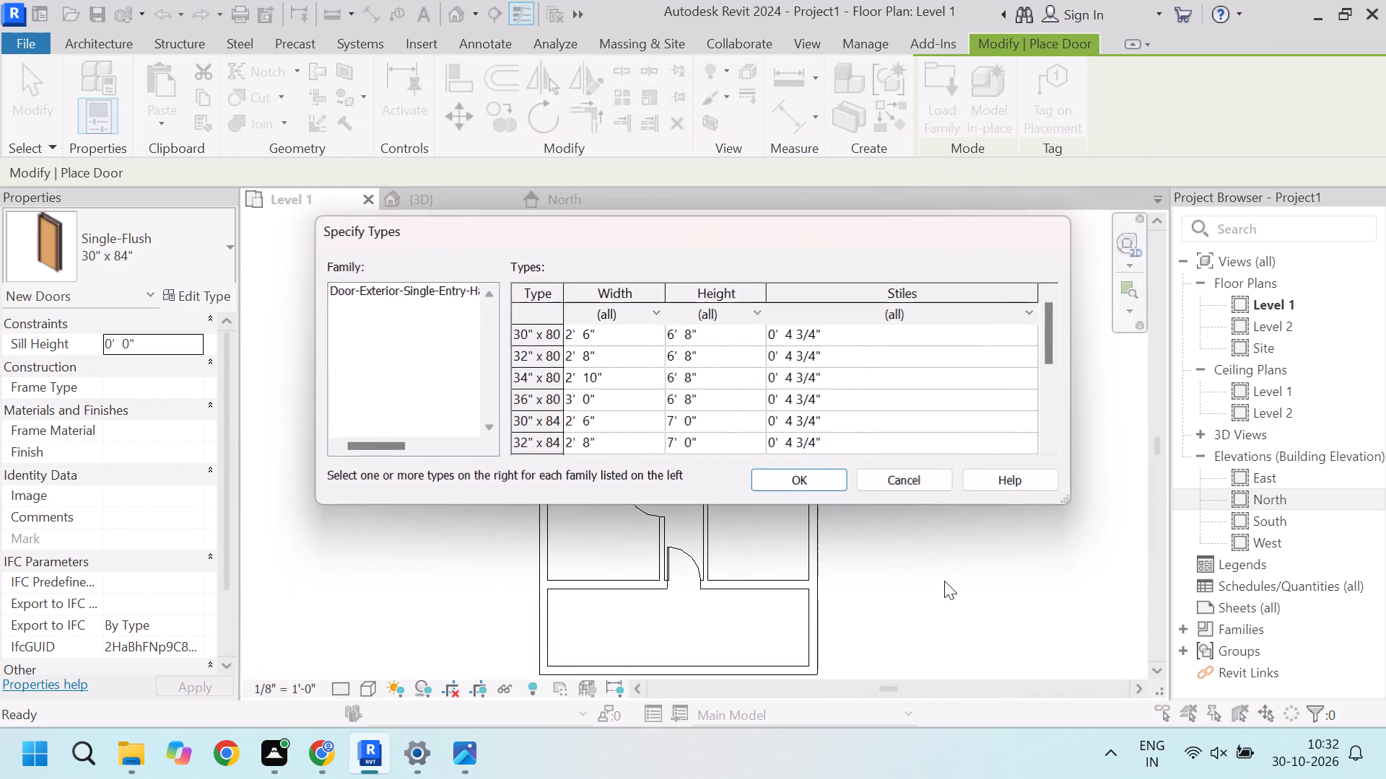
Load the 36" x 84" type of the exterior single-entry door, 3' 0" wide and 7' 0" high.
scroll(665, 377, down, 2)
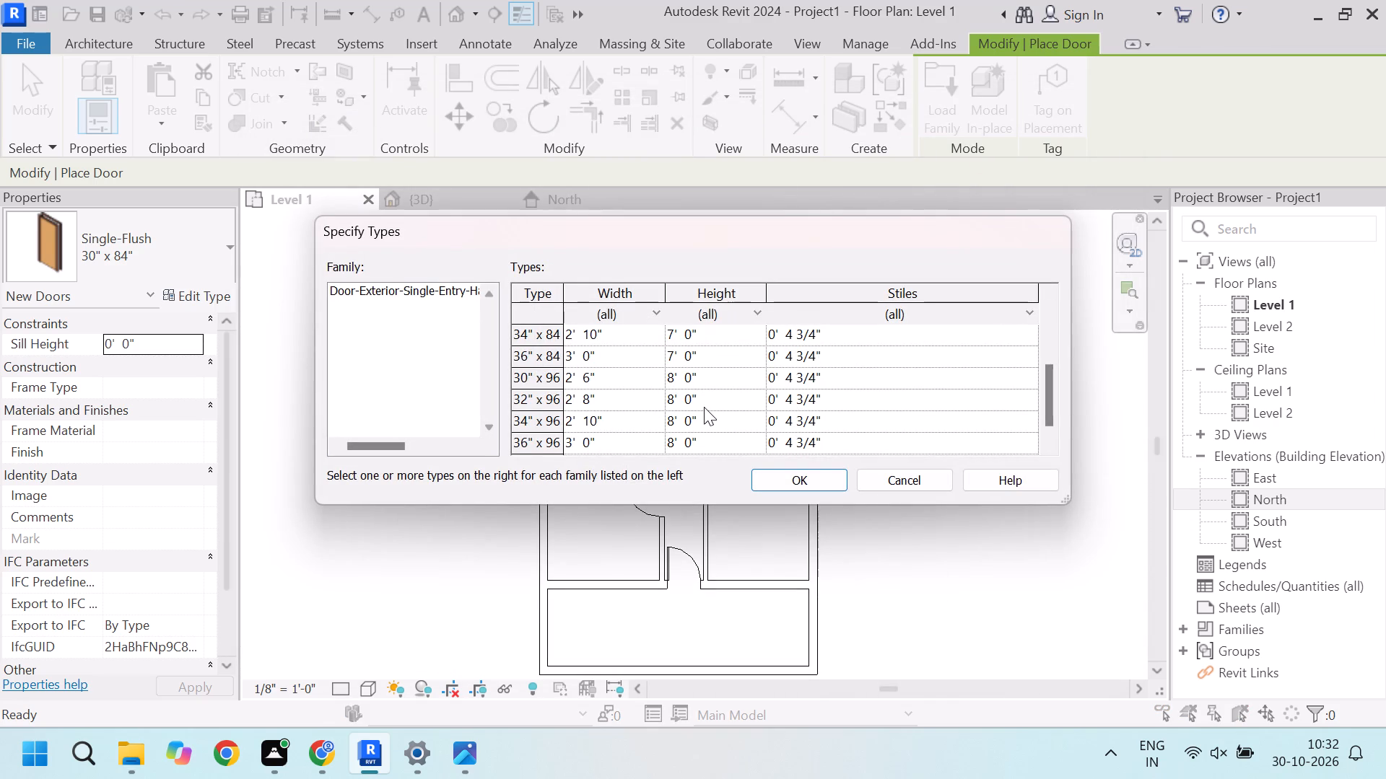
scroll(705, 403, down, 4)
scroll(675, 402, up, 3)
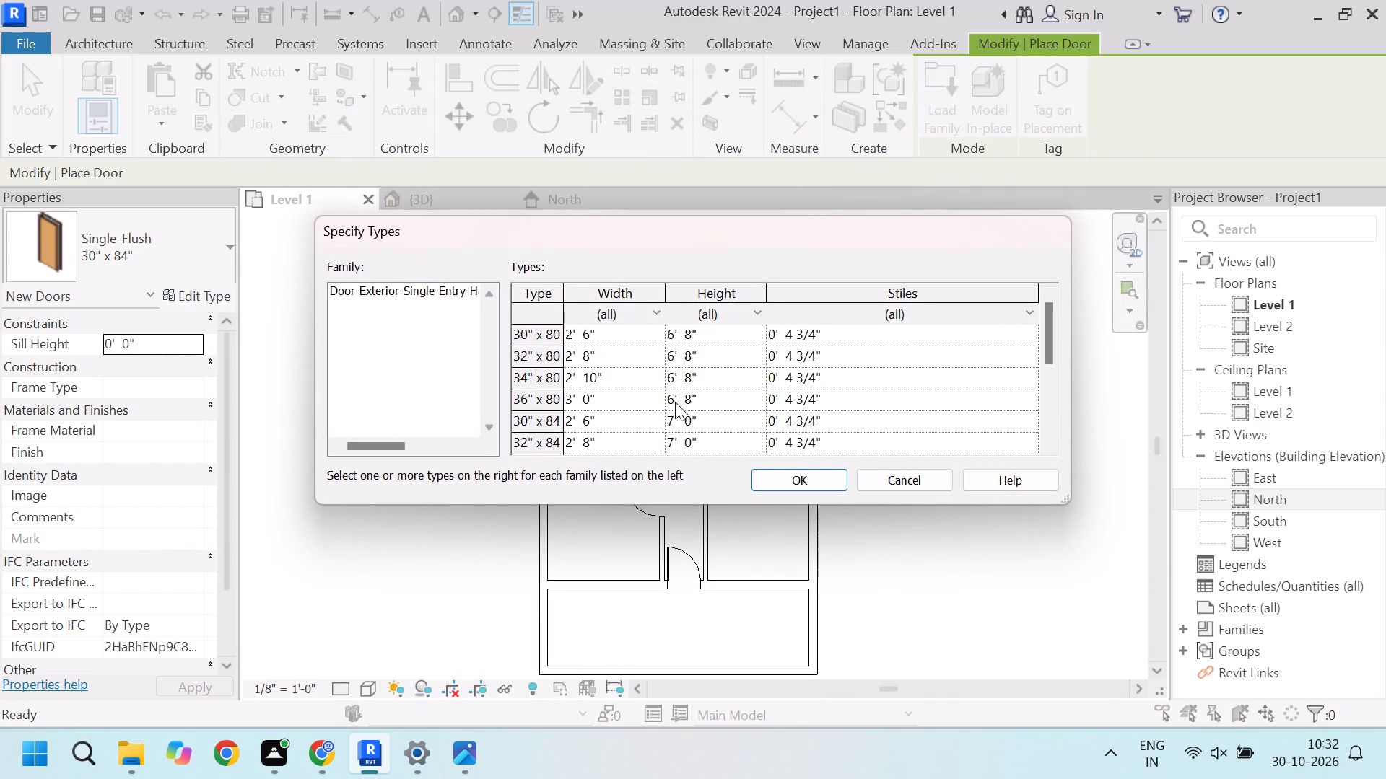
scroll(675, 402, up, 2)
scroll(745, 391, up, 1)
scroll(663, 400, down, 2)
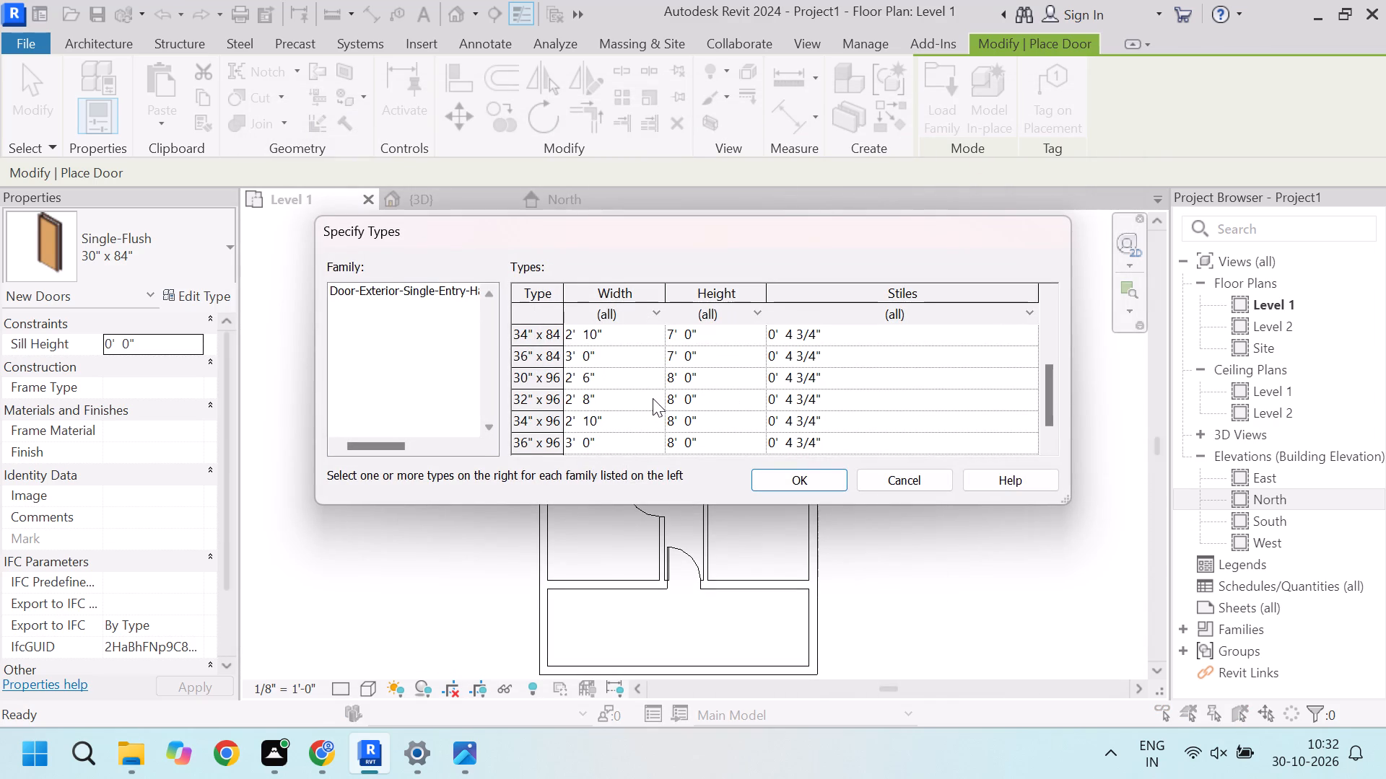
click(624, 353)
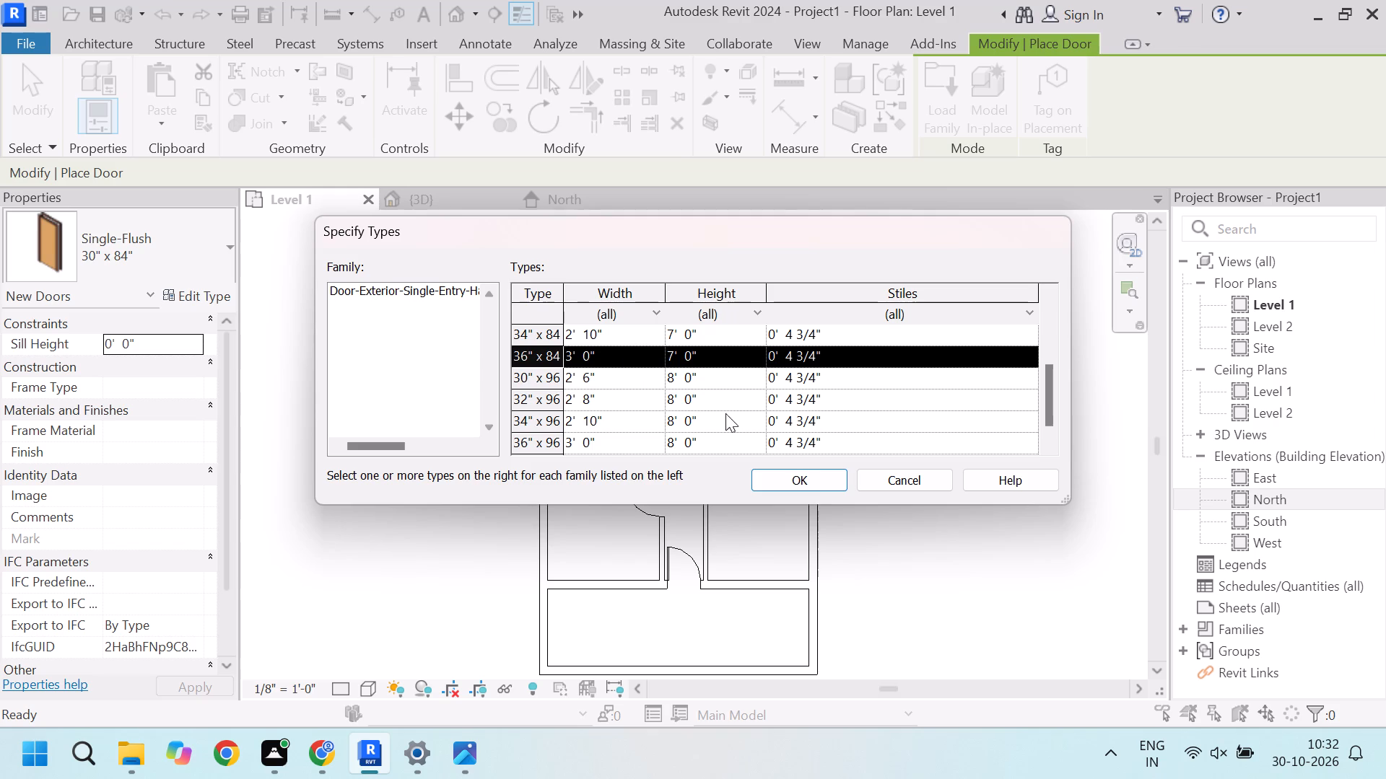
click(811, 475)
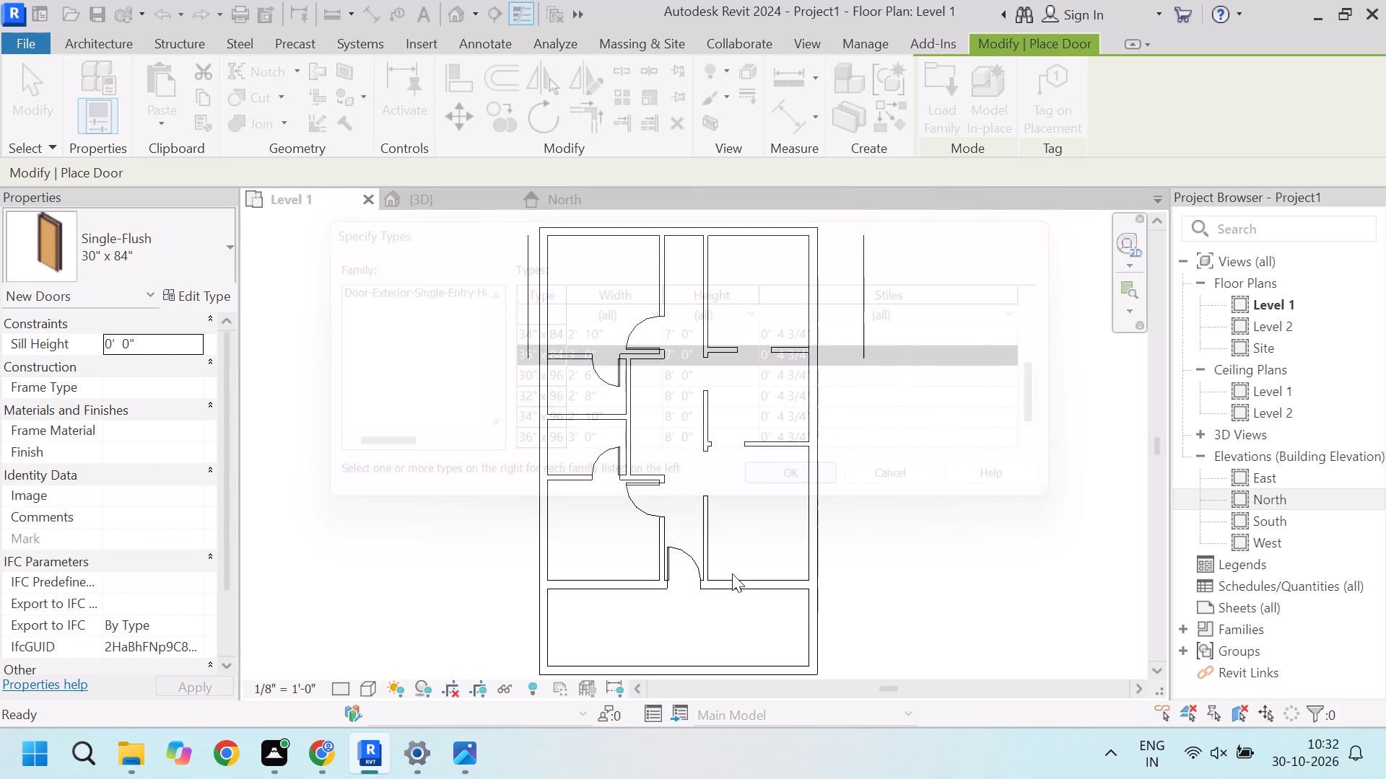
Place the 36" x 84" exterior door in the south room's north wall, 2'-0" east of the corridor's east partition, swinging north.
scroll(731, 577, up, 5)
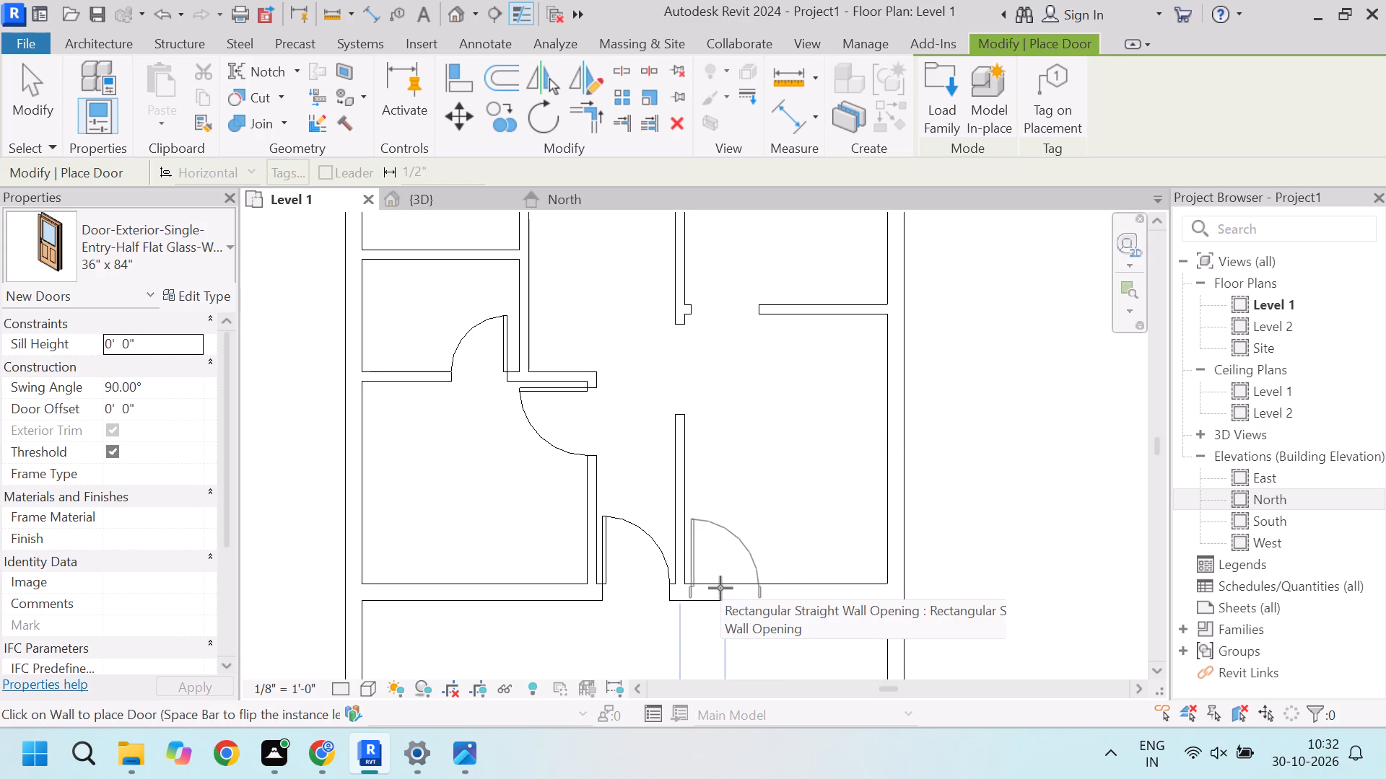
click(720, 588)
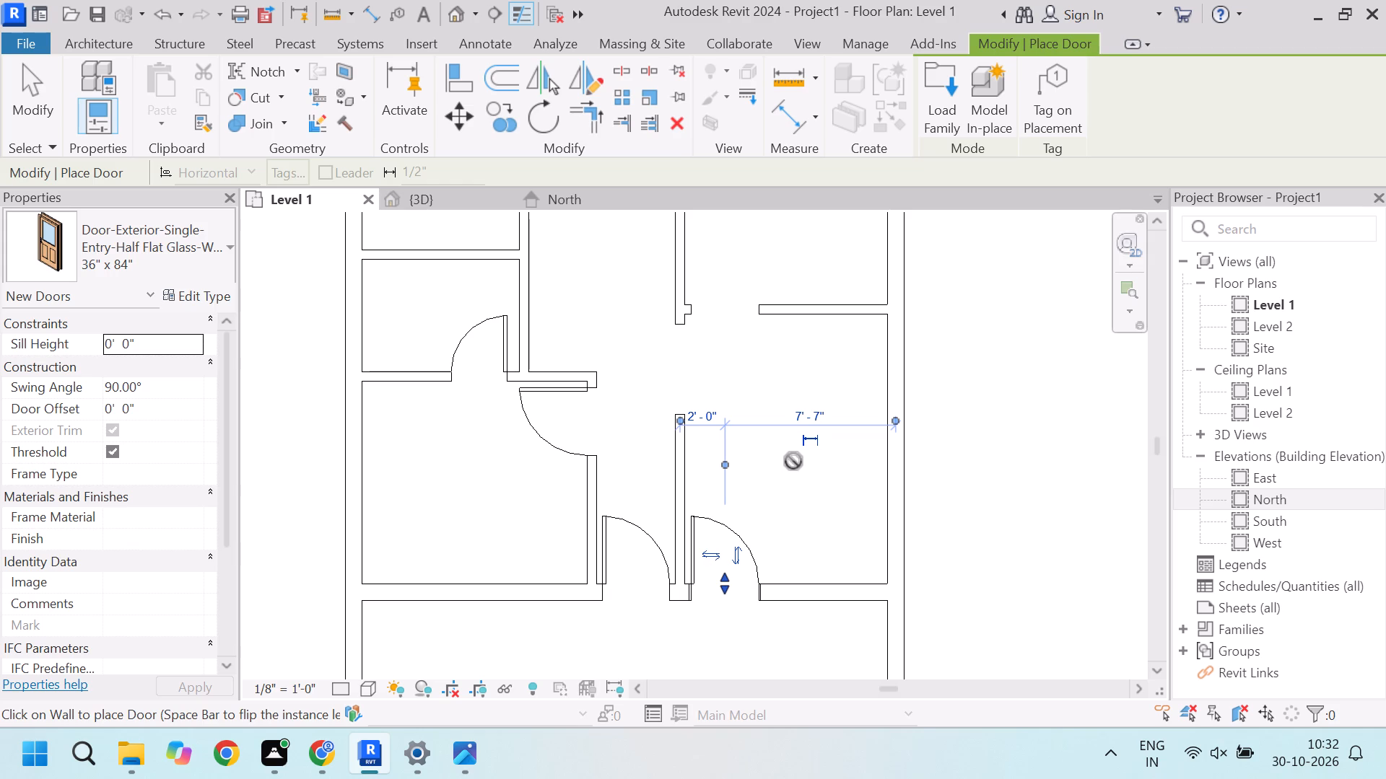
key(space)
key(space)
scroll(831, 534, down, 2)
key(Escape)
key(Escape)
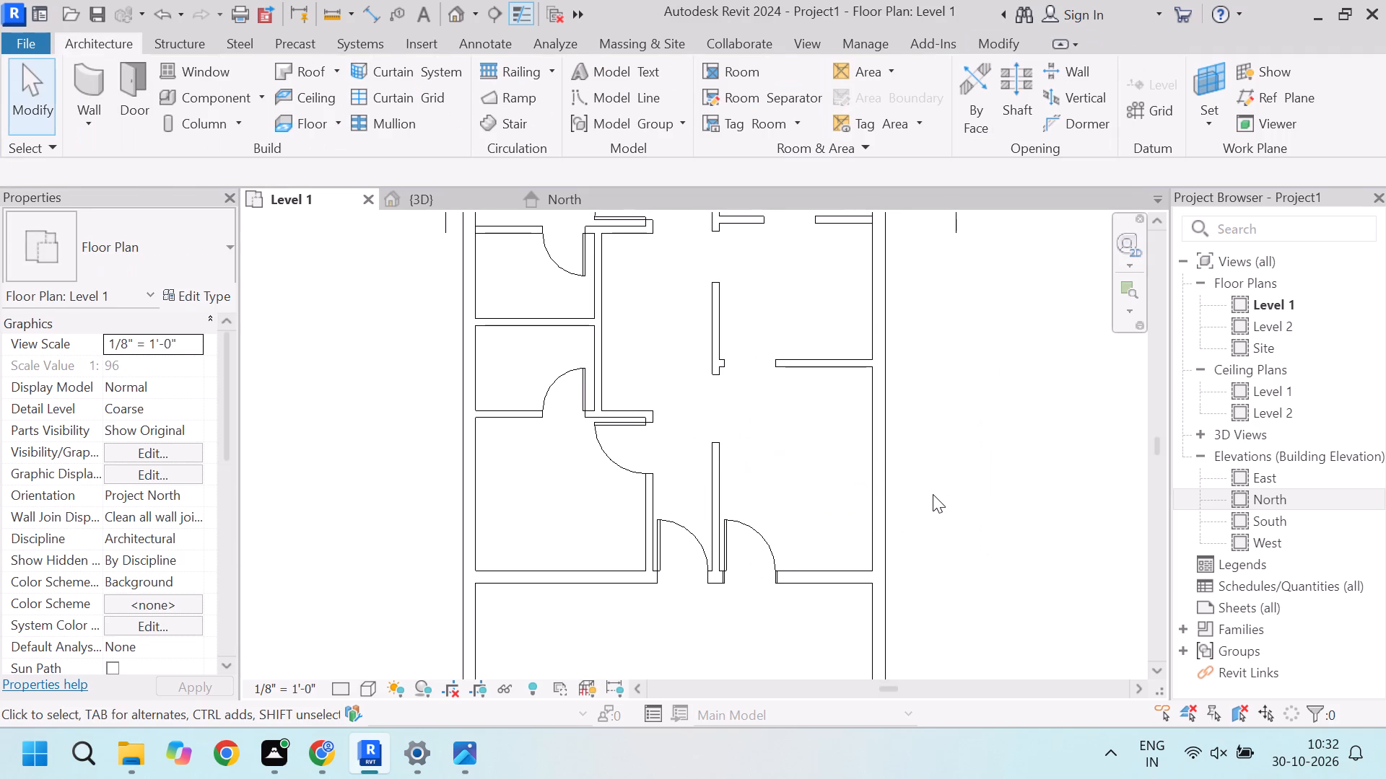
Examine the placed doors and wall openings in the plan and from several angles in the 3D view.
scroll(840, 466, down, 7)
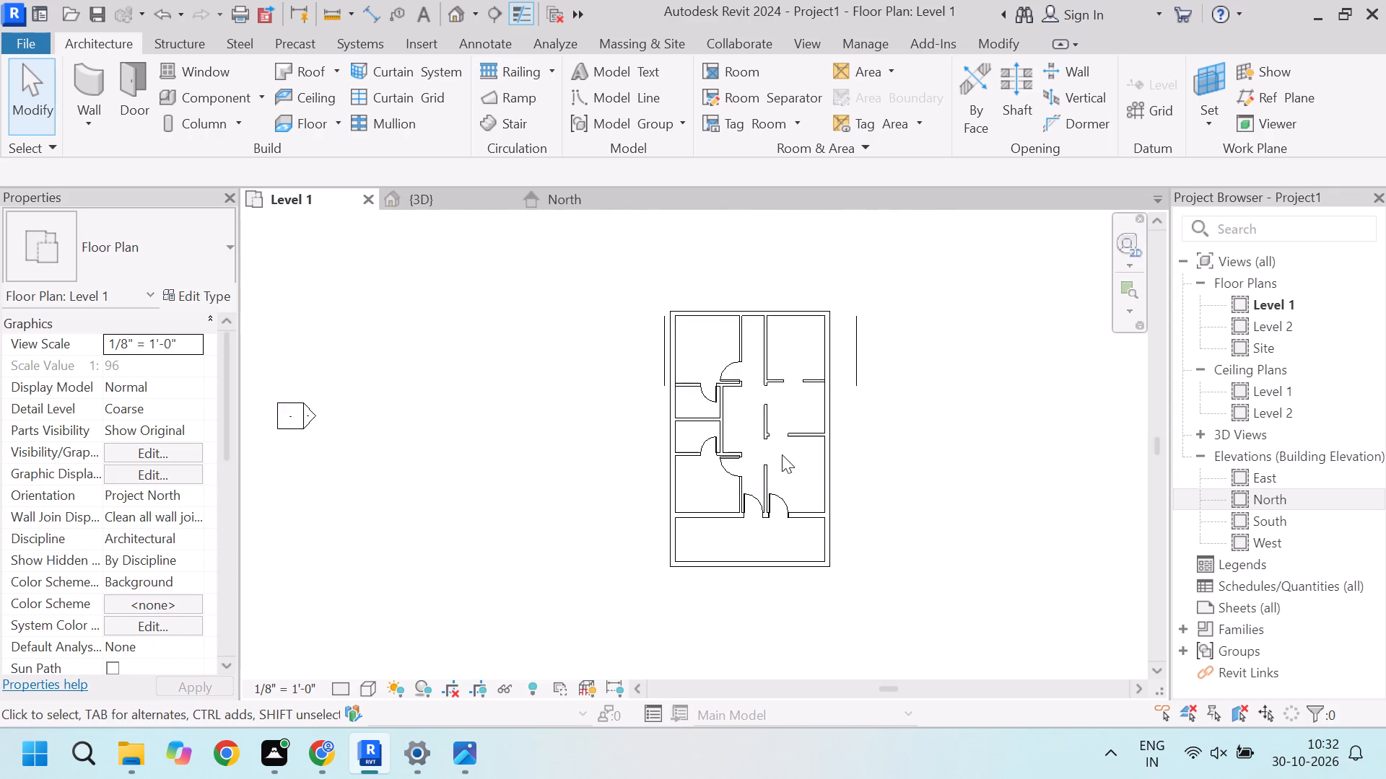
scroll(751, 322, up, 4)
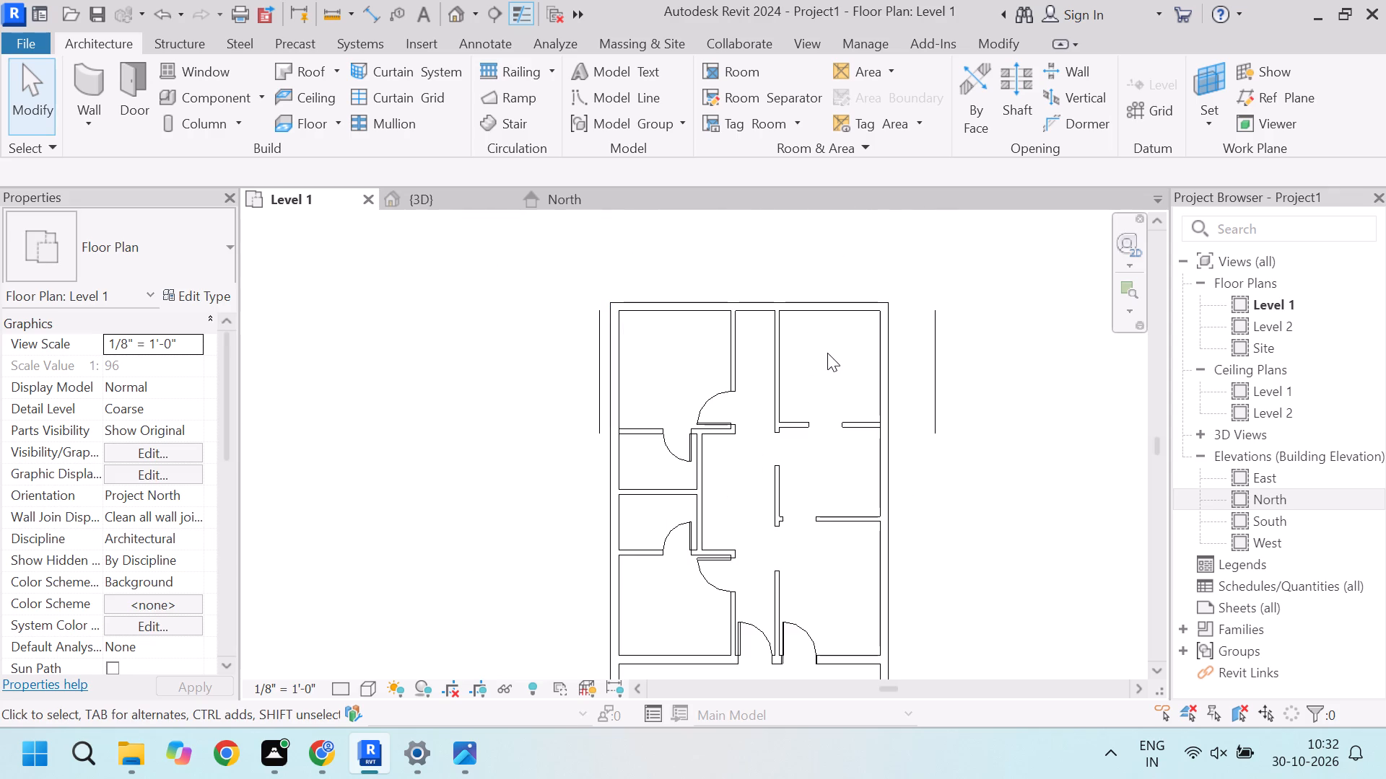
scroll(828, 364, down, 3)
click(463, 198)
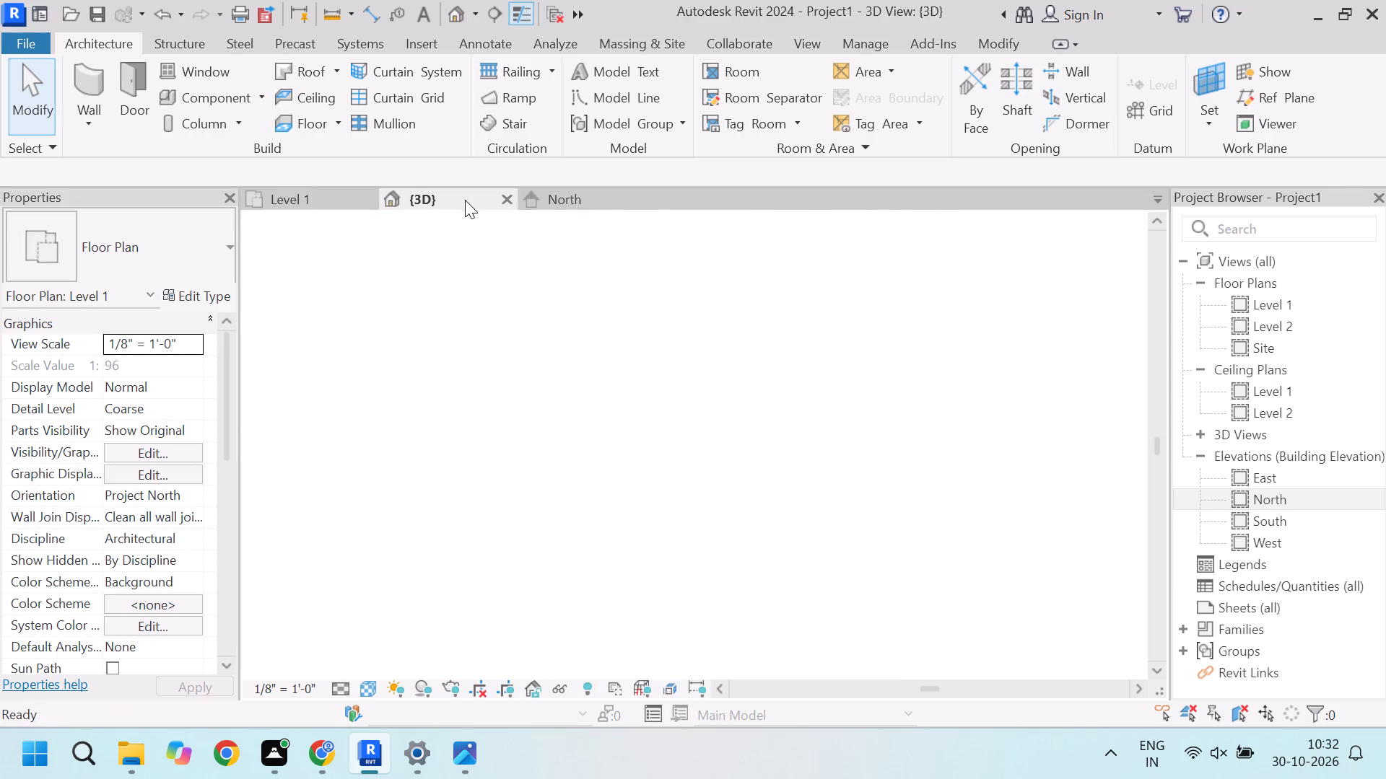
scroll(509, 392, down, 3)
drag(1086, 273, 1038, 252)
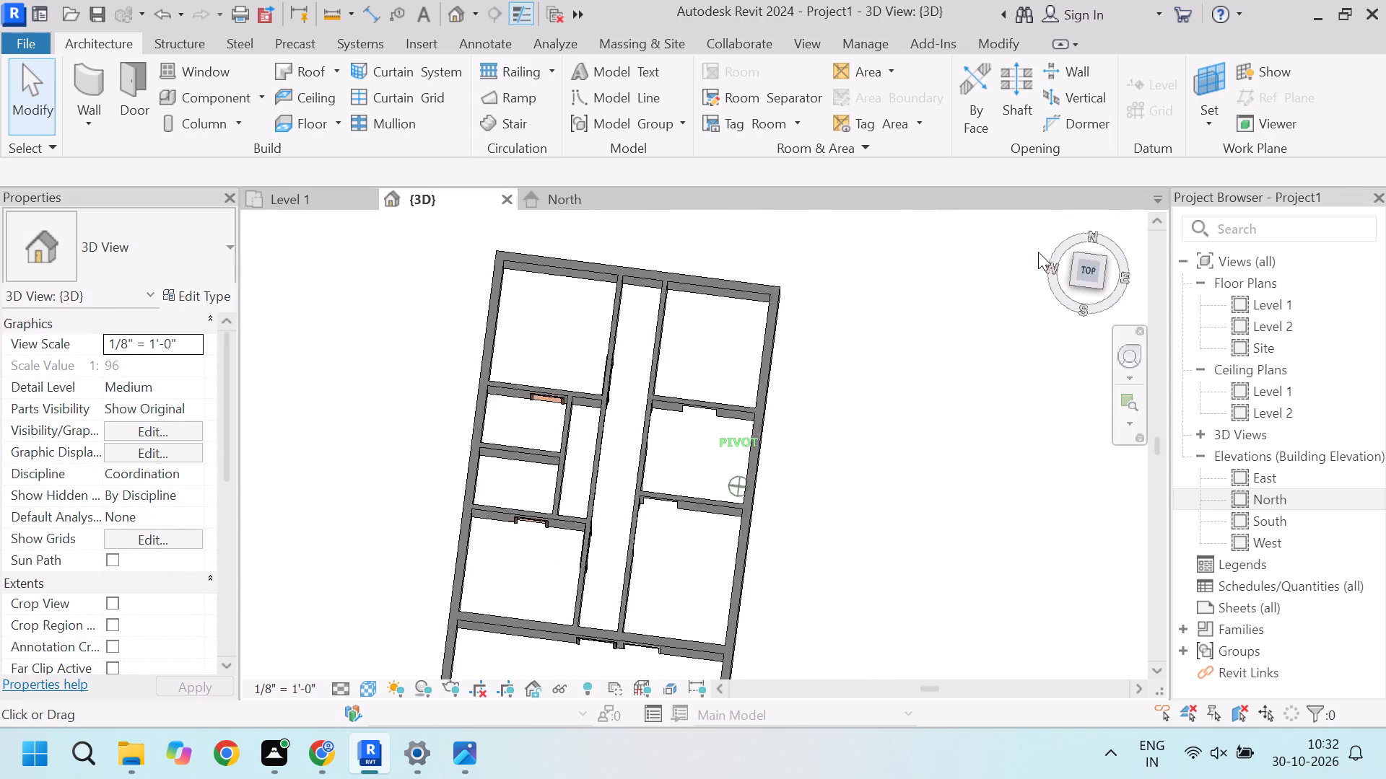
drag(1038, 252, 1078, 250)
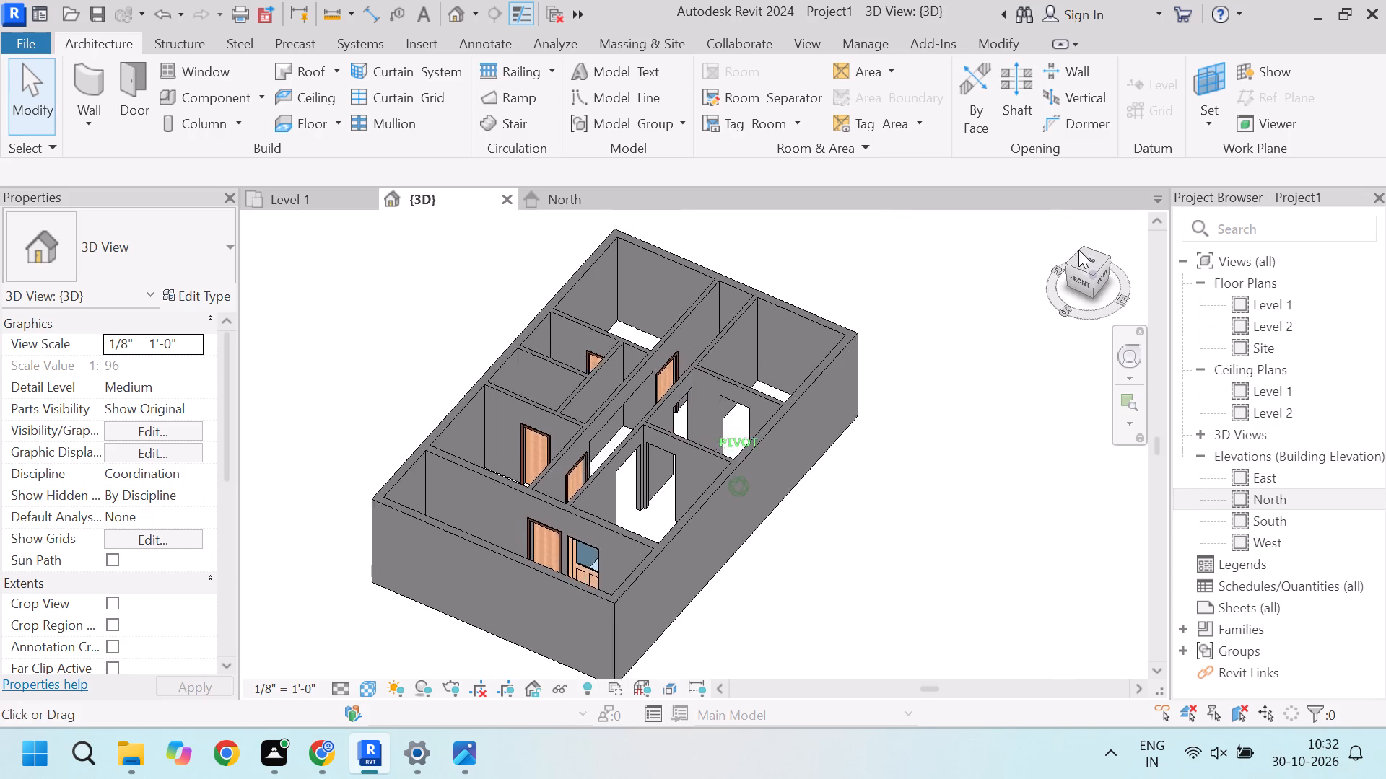
drag(1078, 250, 267, 276)
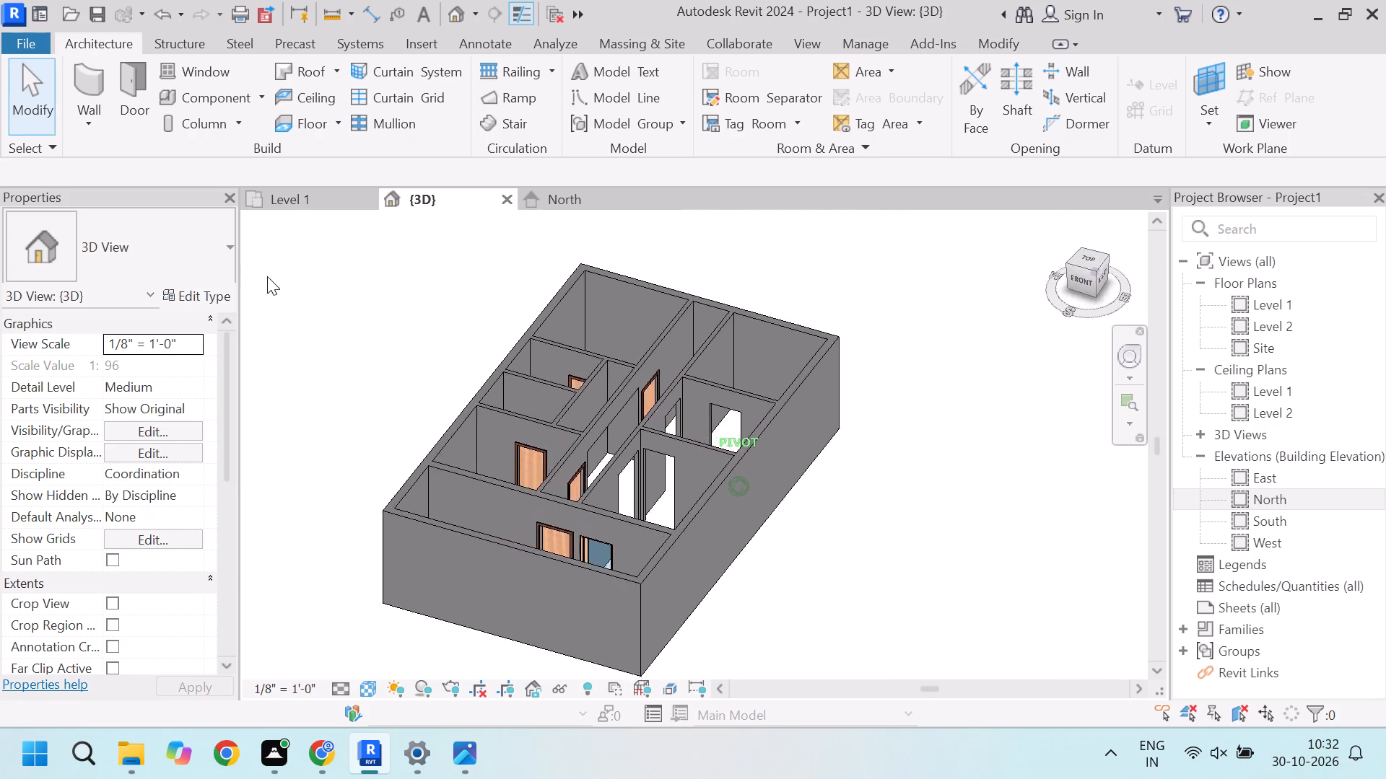
drag(267, 276, 313, 309)
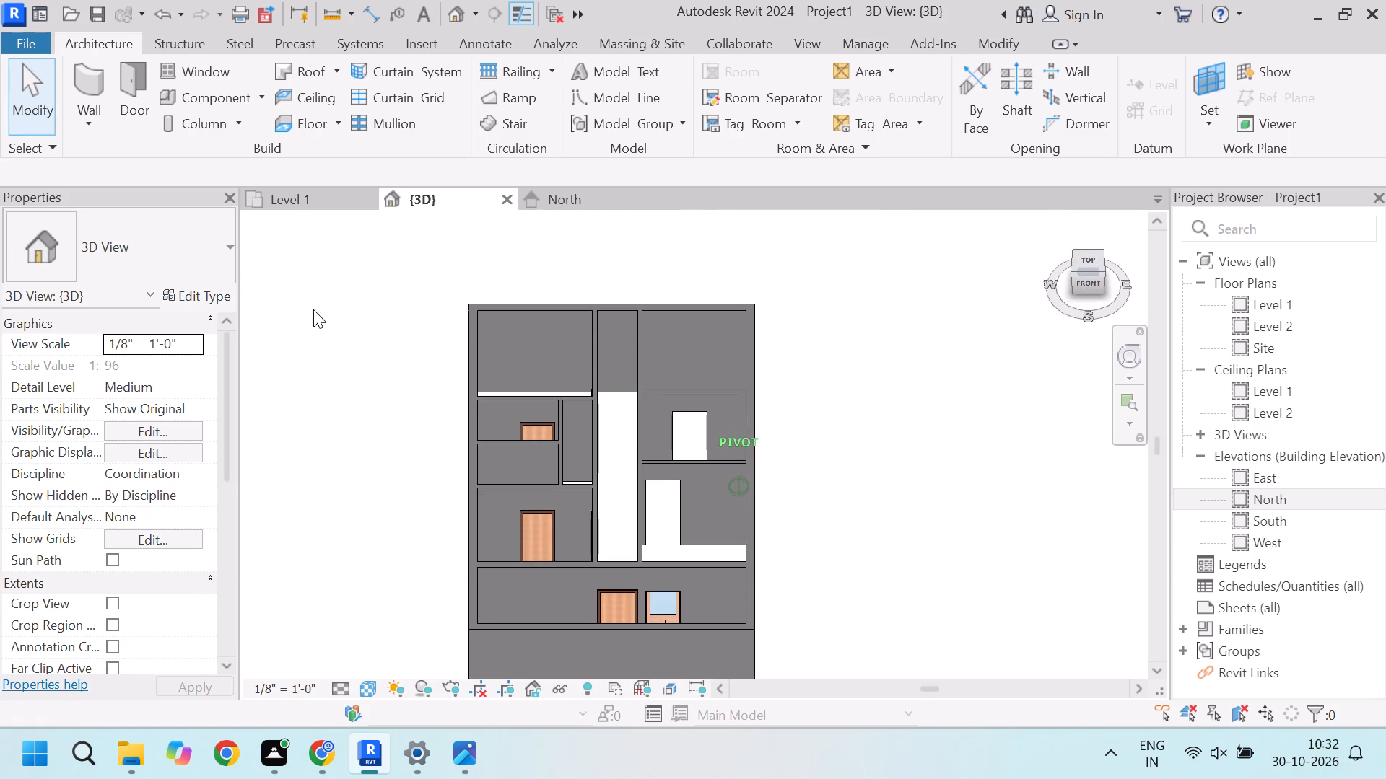
drag(313, 309, 1135, 299)
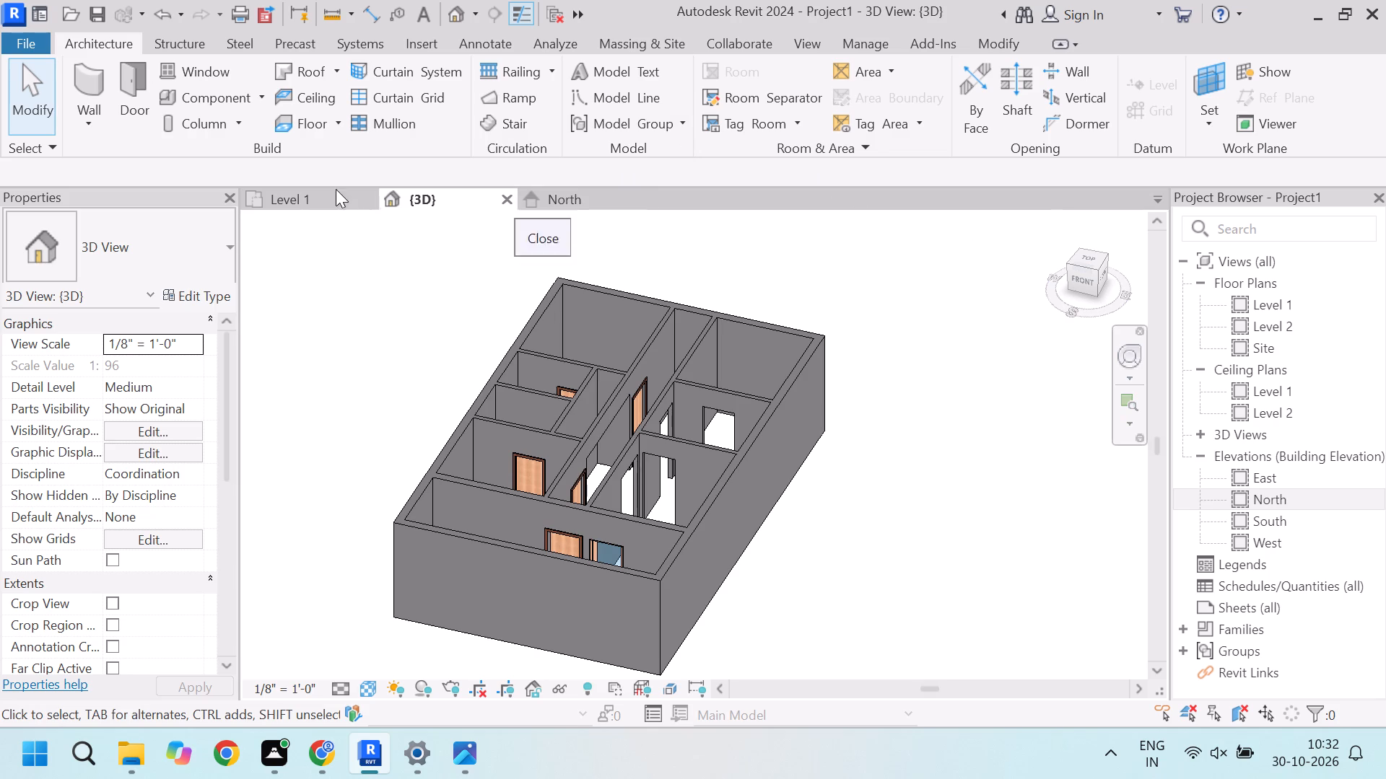
On Level 1, cut a rectangular opening about 9'-5" wide in the south outer wall, about 1'-9" from the west wall.
click(316, 202)
scroll(674, 330, down, 4)
scroll(692, 493, up, 5)
scroll(749, 485, up, 3)
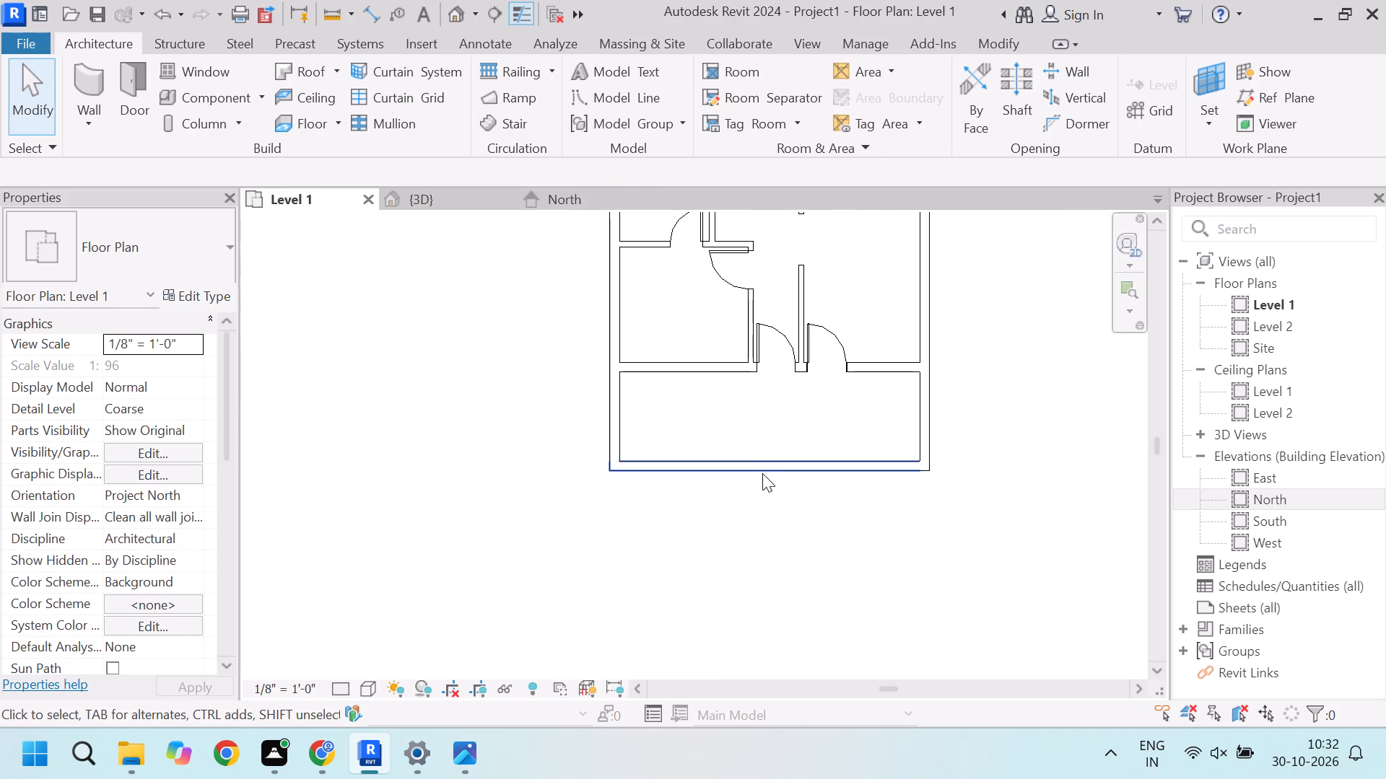
click(772, 462)
scroll(772, 462, up, 5)
scroll(780, 477, down, 3)
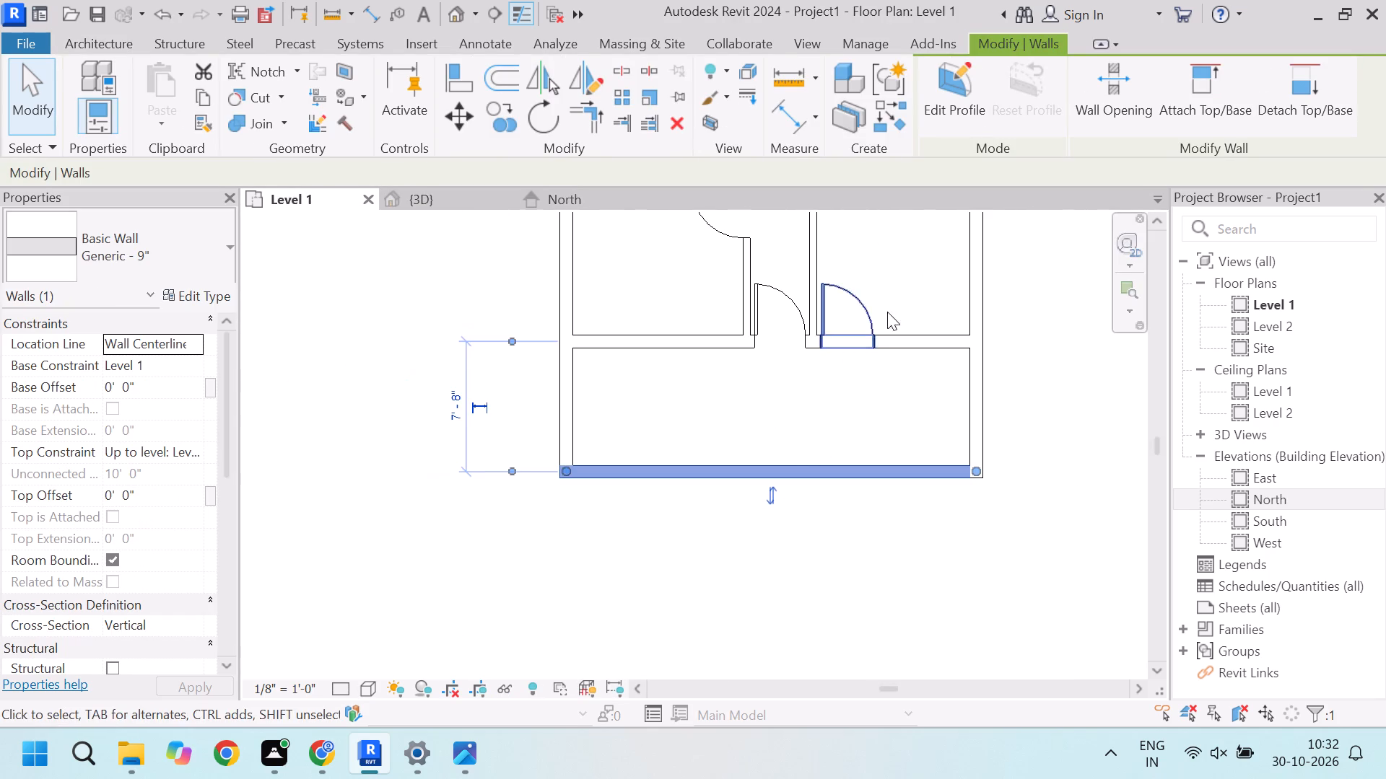
click(1029, 358)
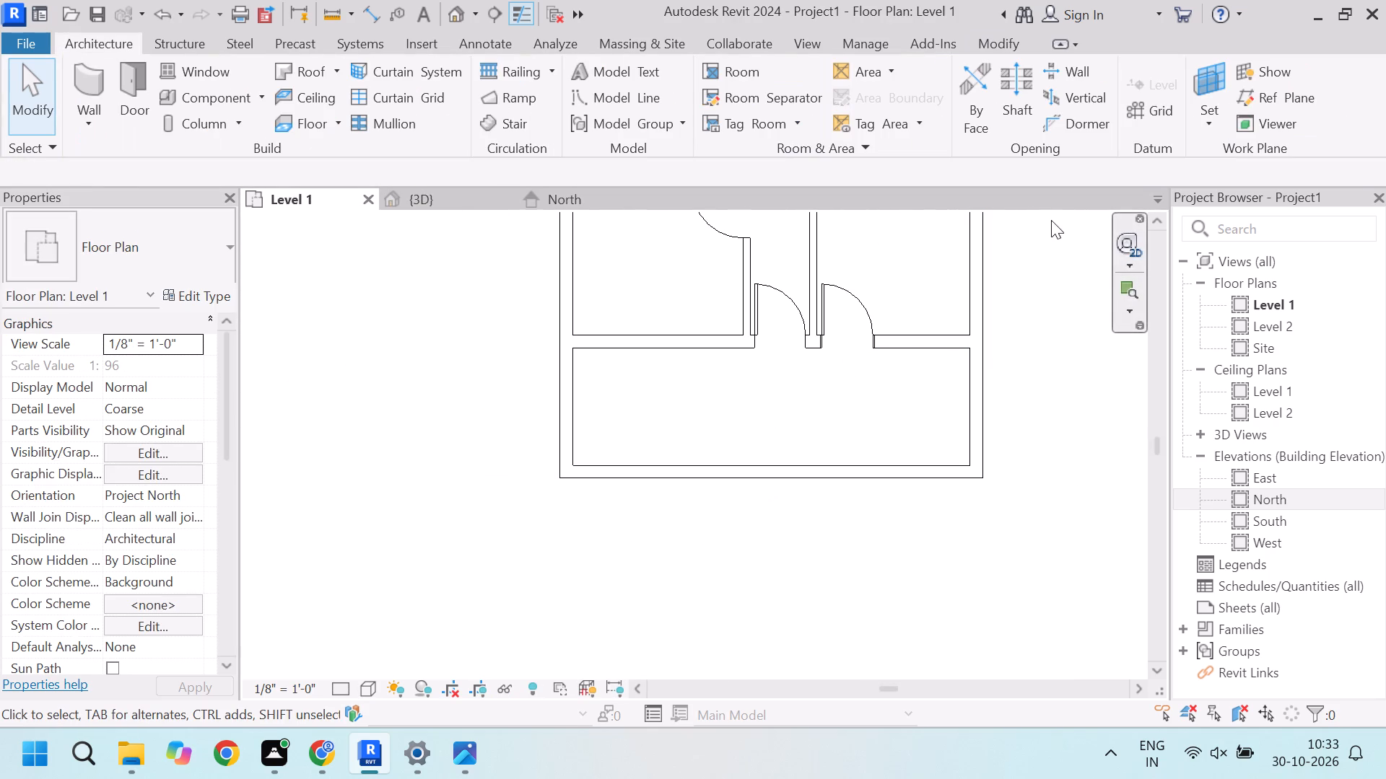
click(827, 471)
click(1119, 101)
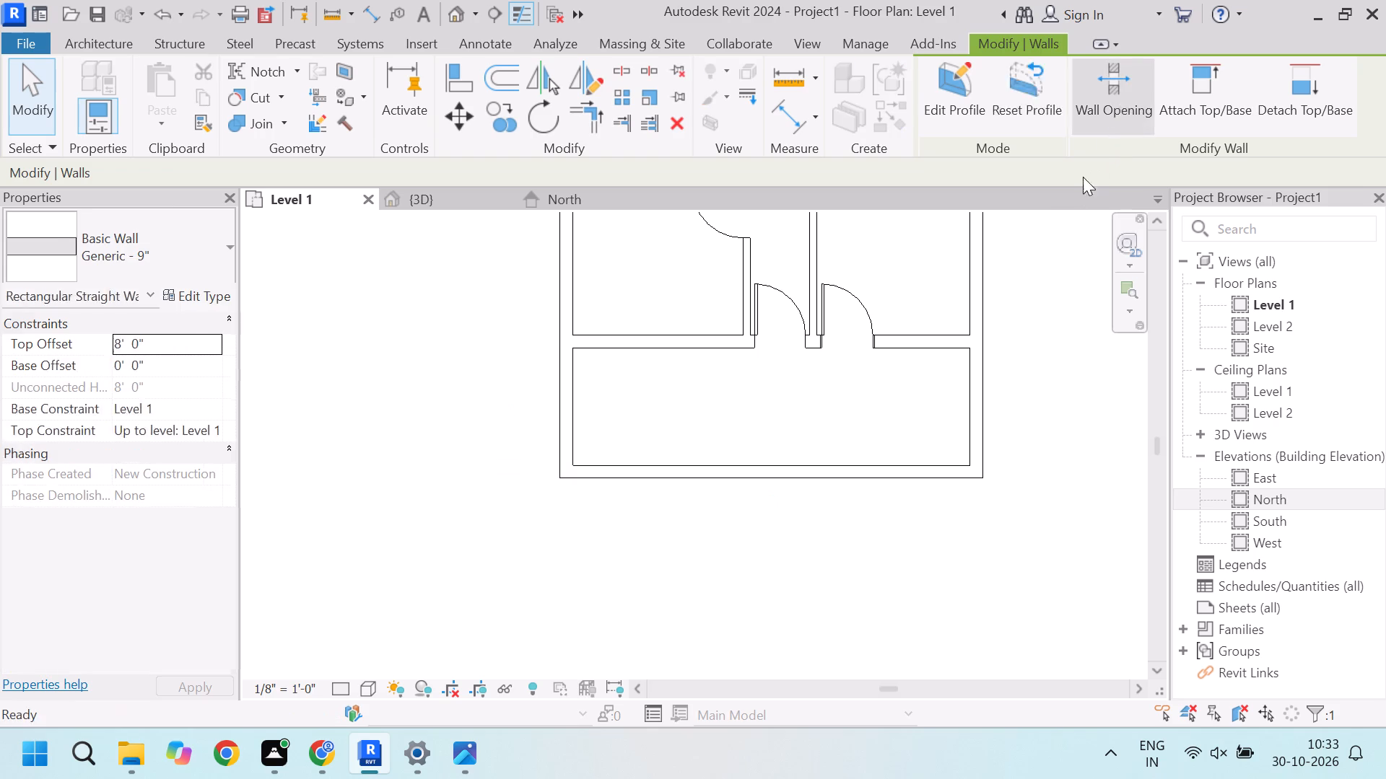
scroll(739, 467, up, 4)
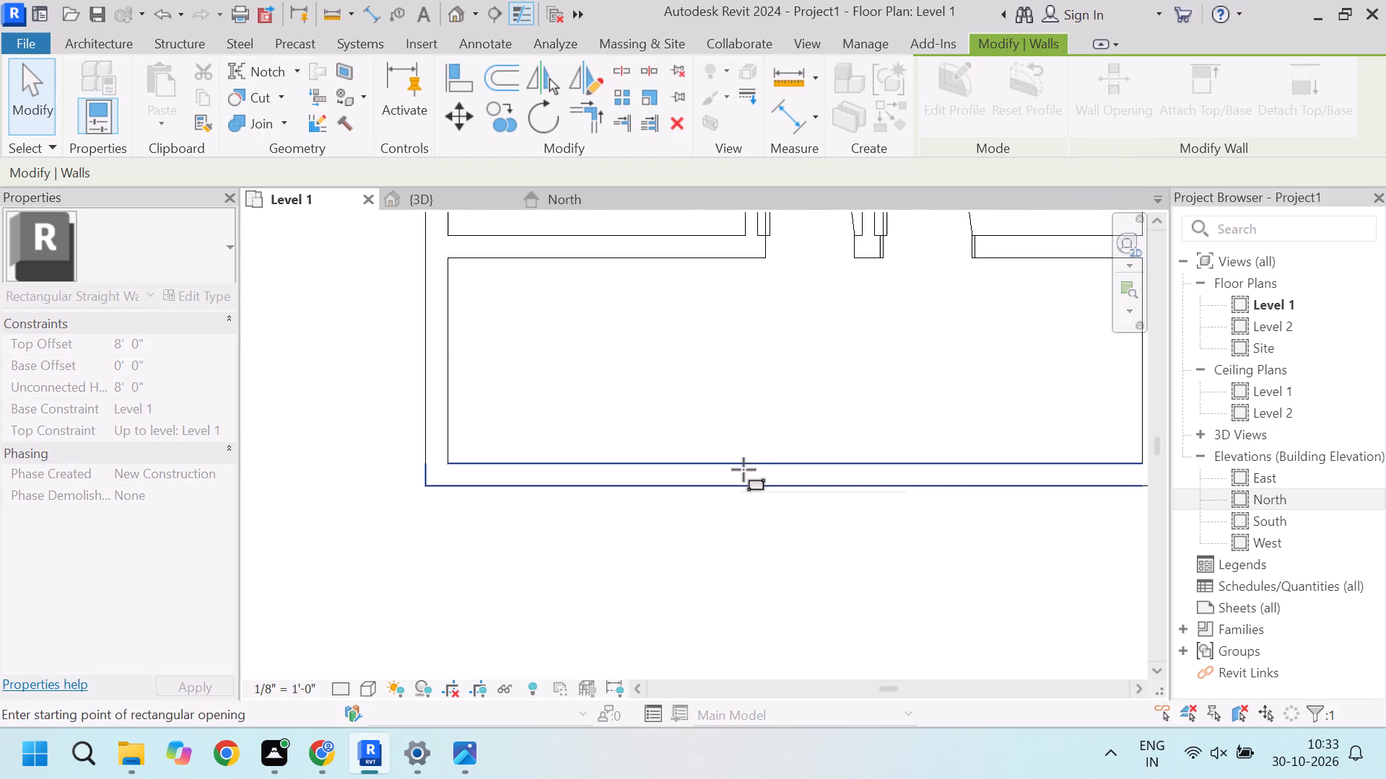
scroll(702, 457, down, 4)
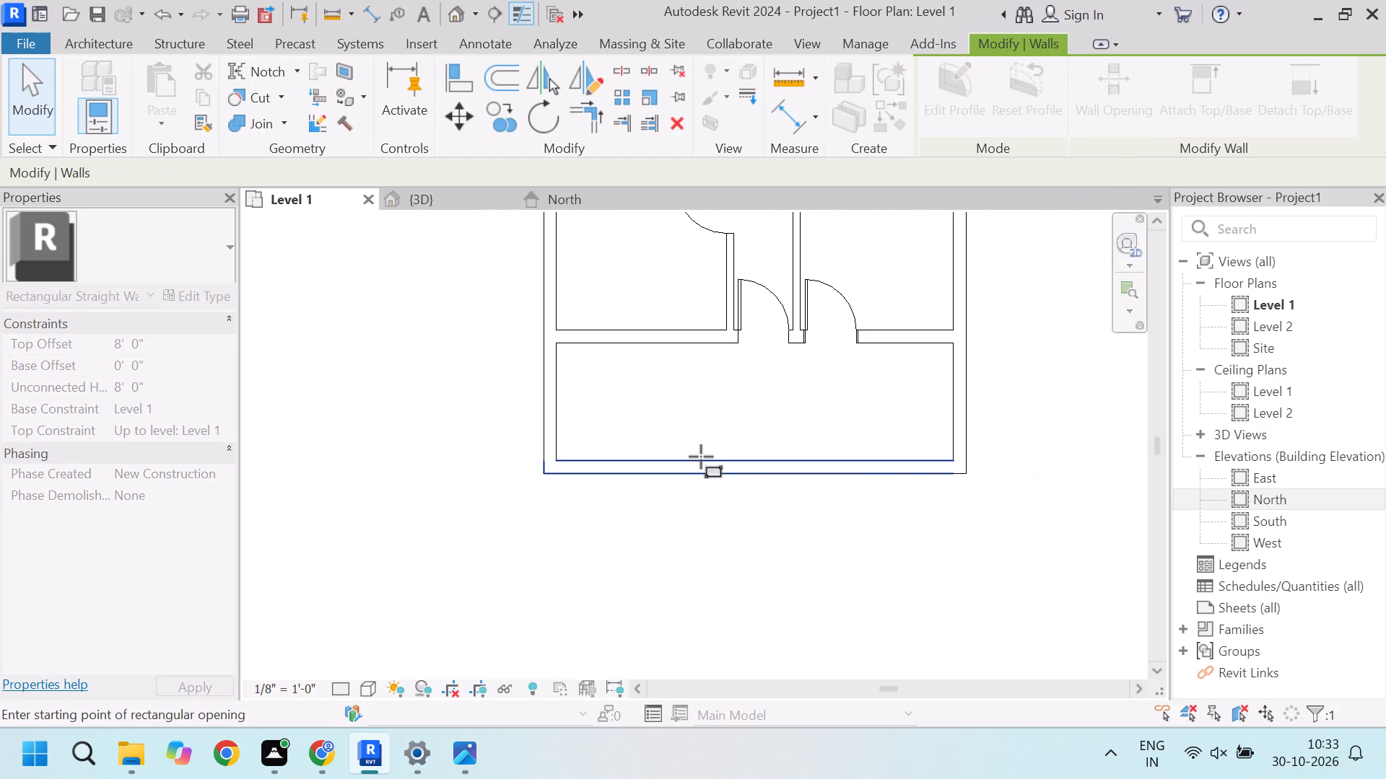
click(580, 463)
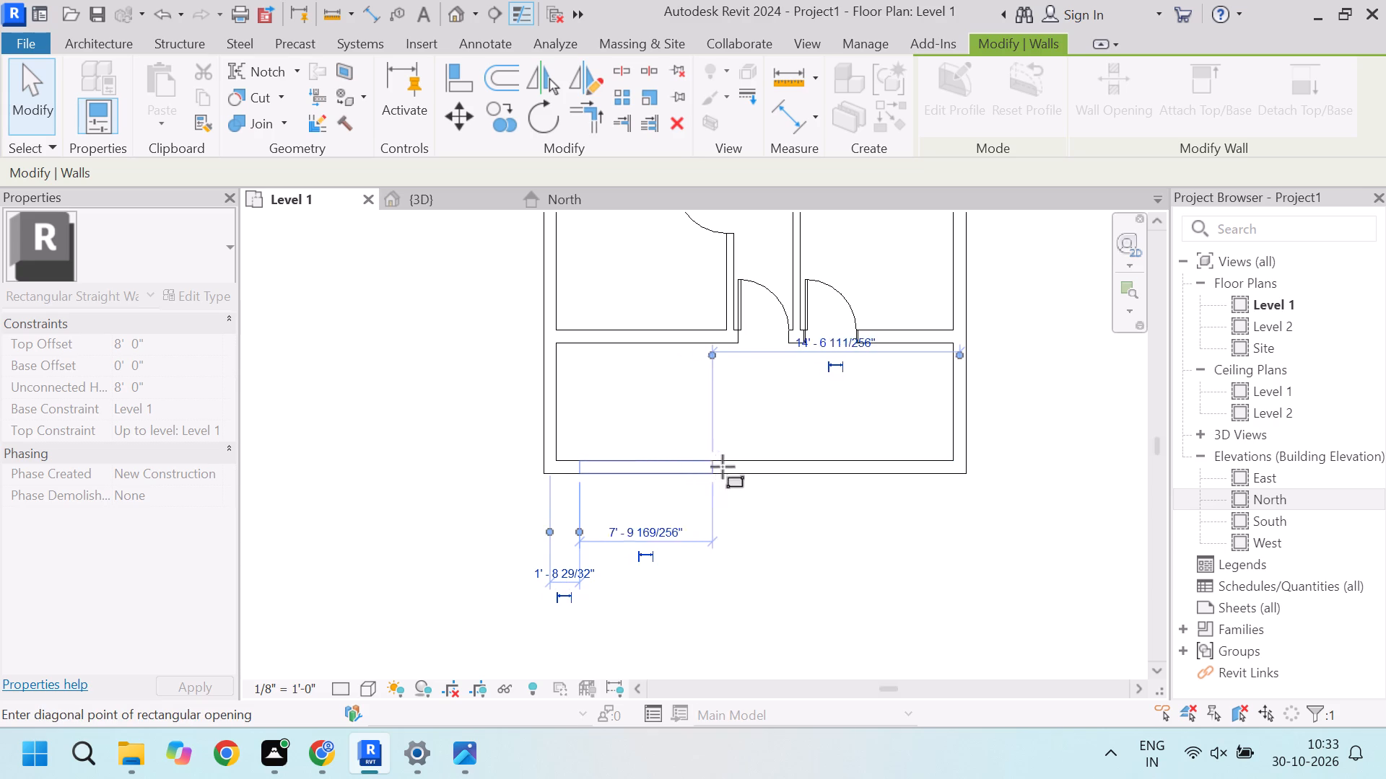
click(740, 470)
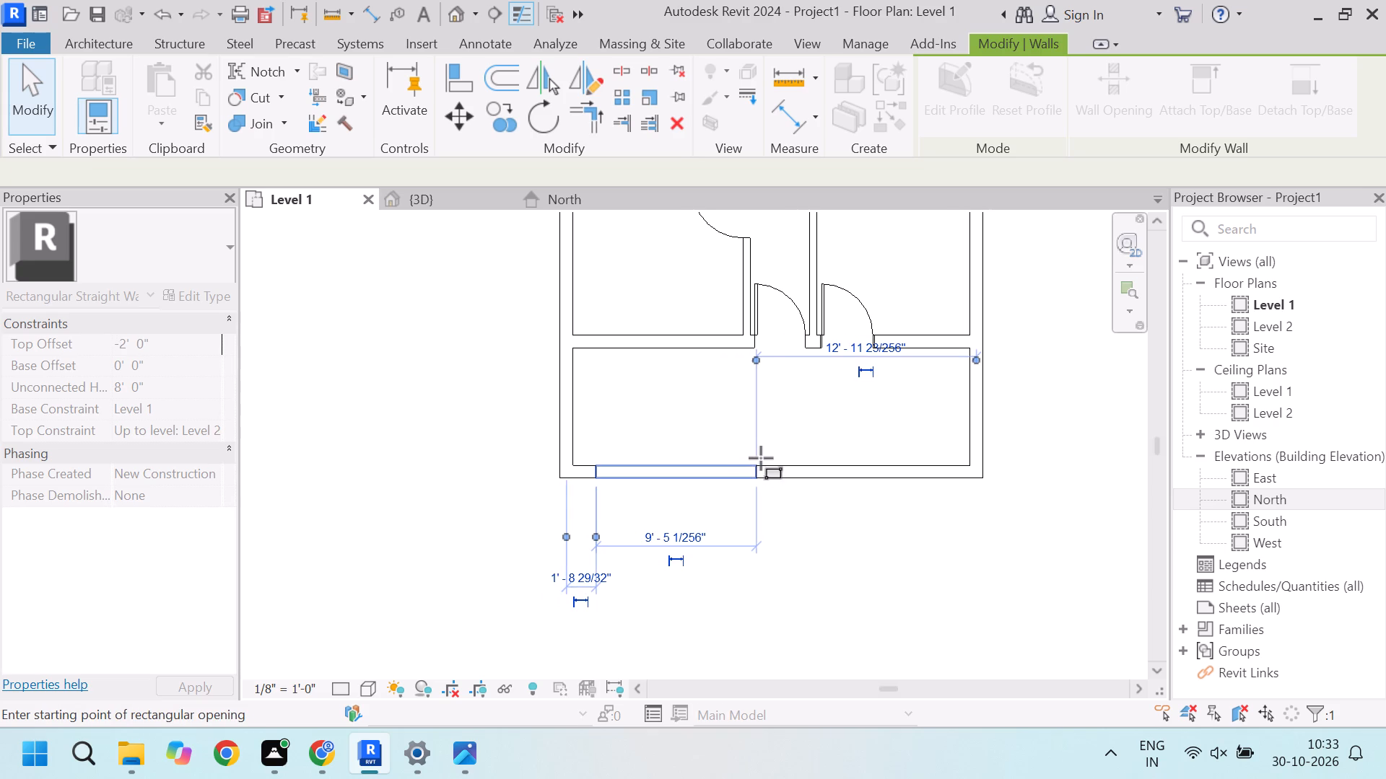
key(Escape)
key(Escape)
Set the south outer wall opening's width to 15'.
click(664, 474)
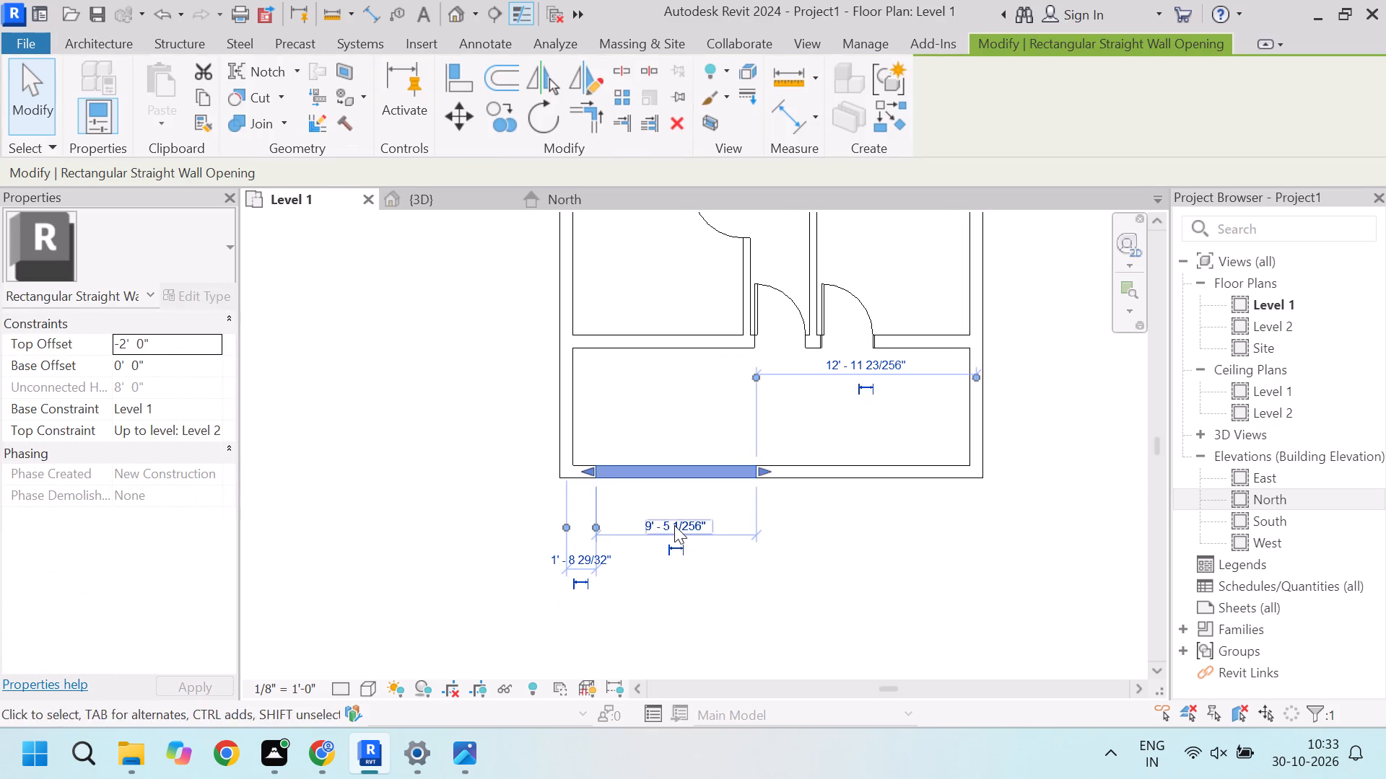
click(673, 526)
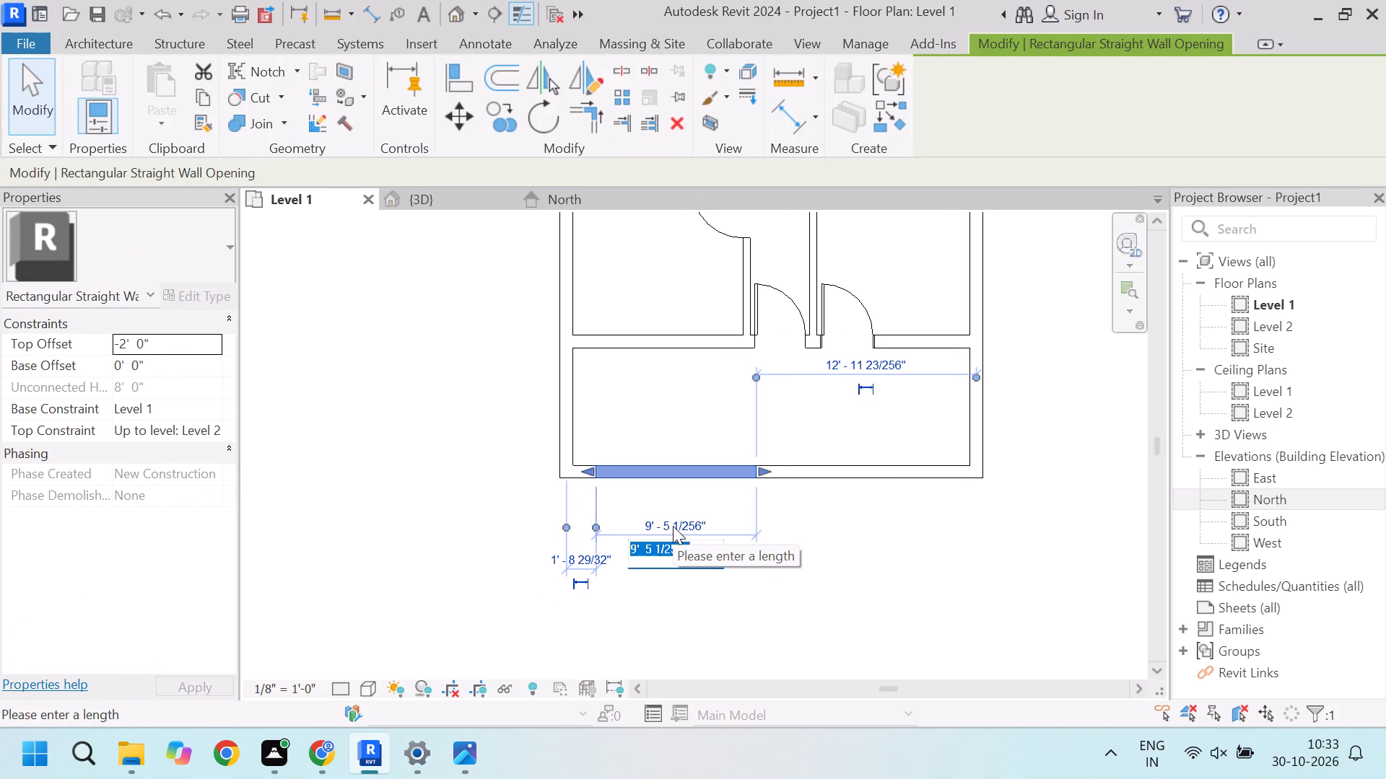
key(1)
text(5')
key(Return)
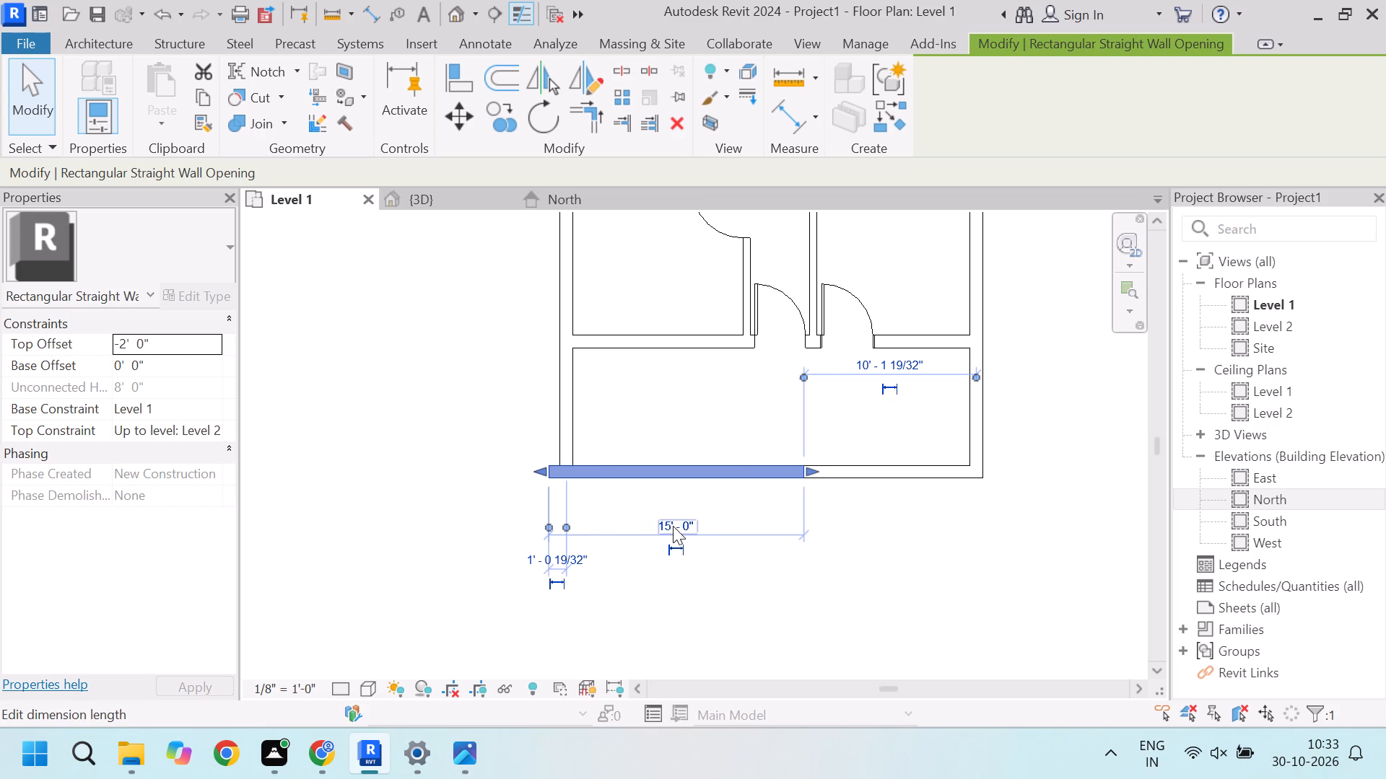
Slide the 15' opening east along the south outer wall to 1'-0" from the west wall.
drag(717, 470, 754, 485)
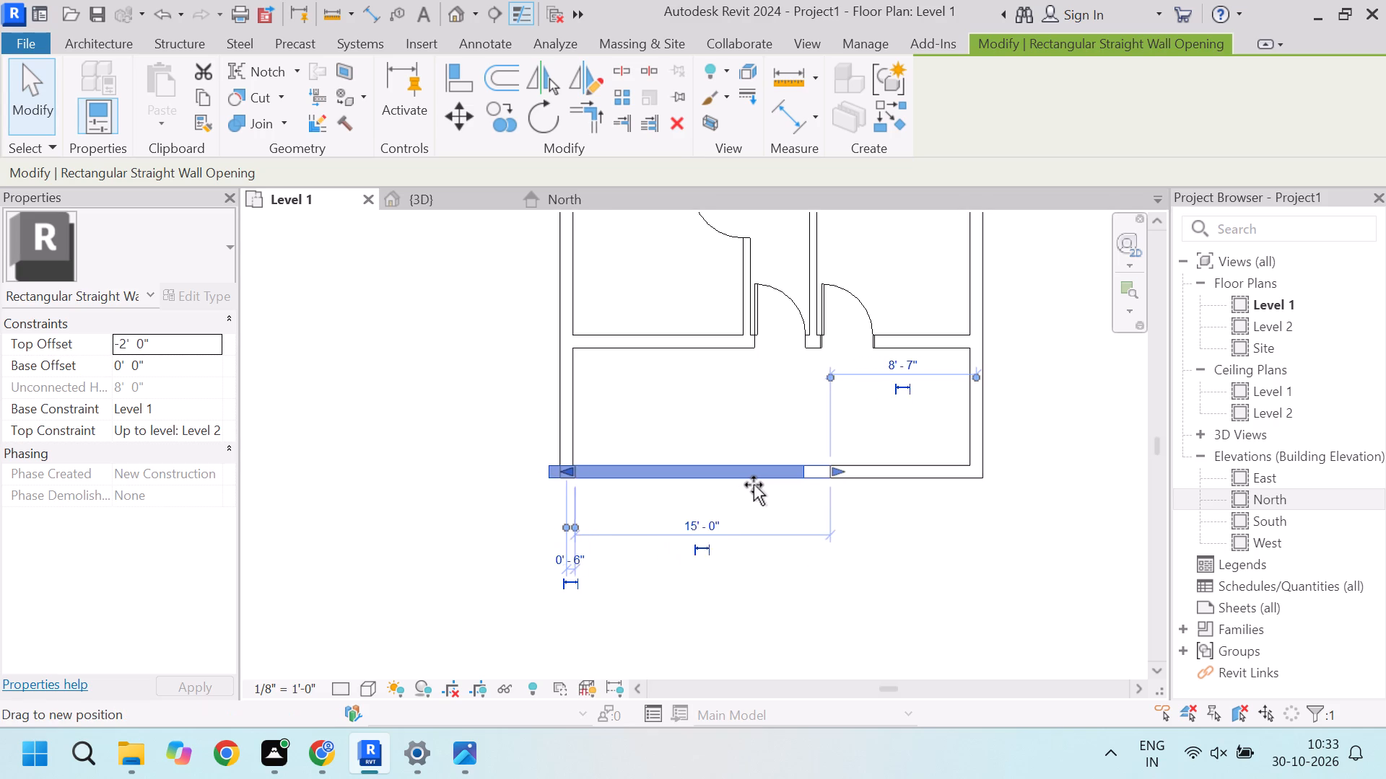
drag(754, 485, 752, 485)
click(746, 429)
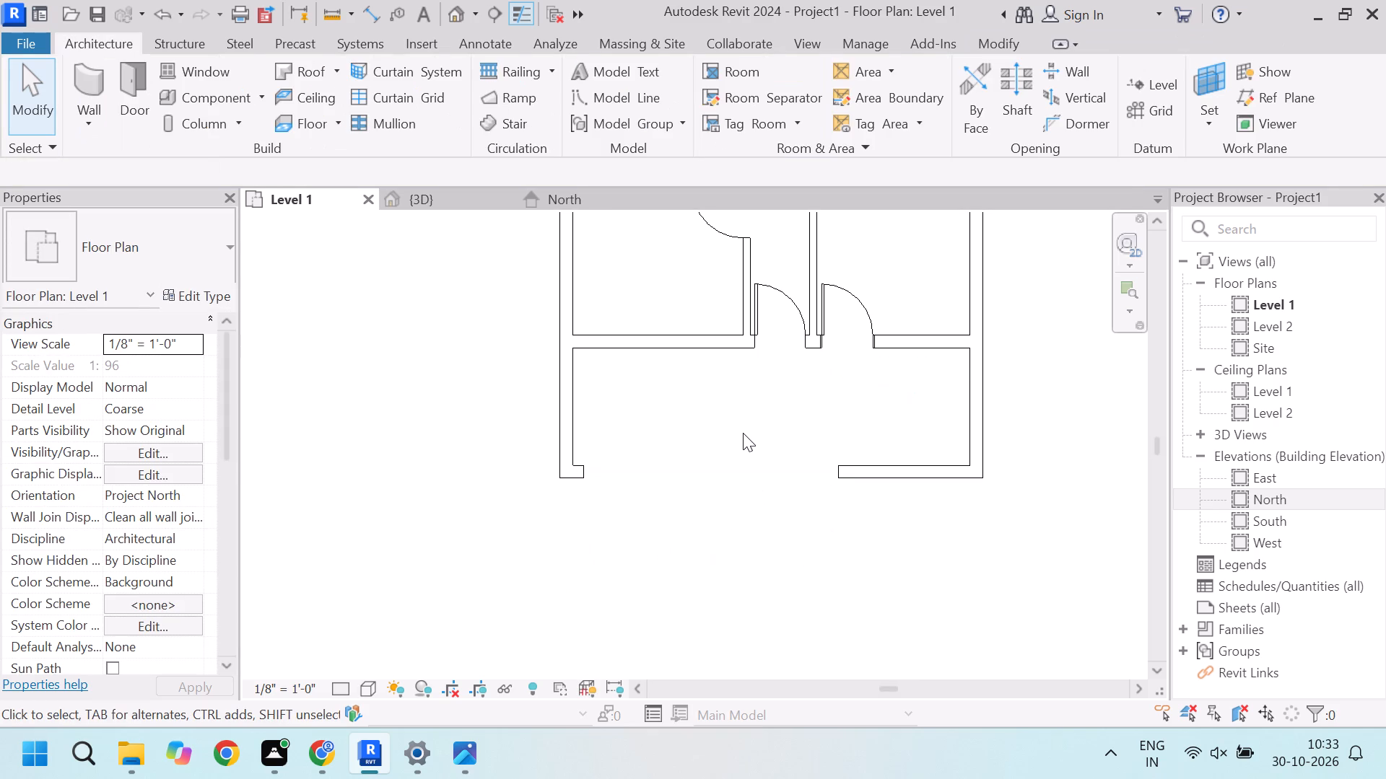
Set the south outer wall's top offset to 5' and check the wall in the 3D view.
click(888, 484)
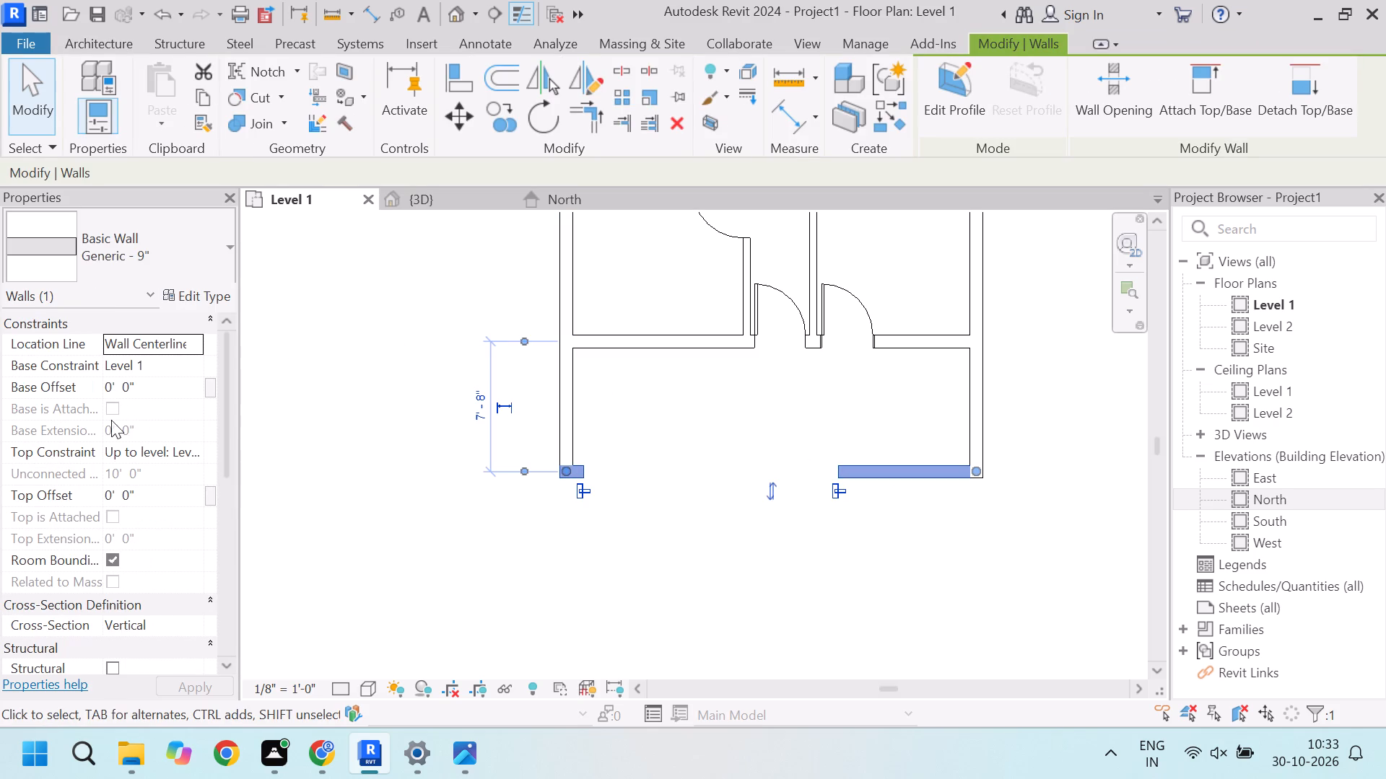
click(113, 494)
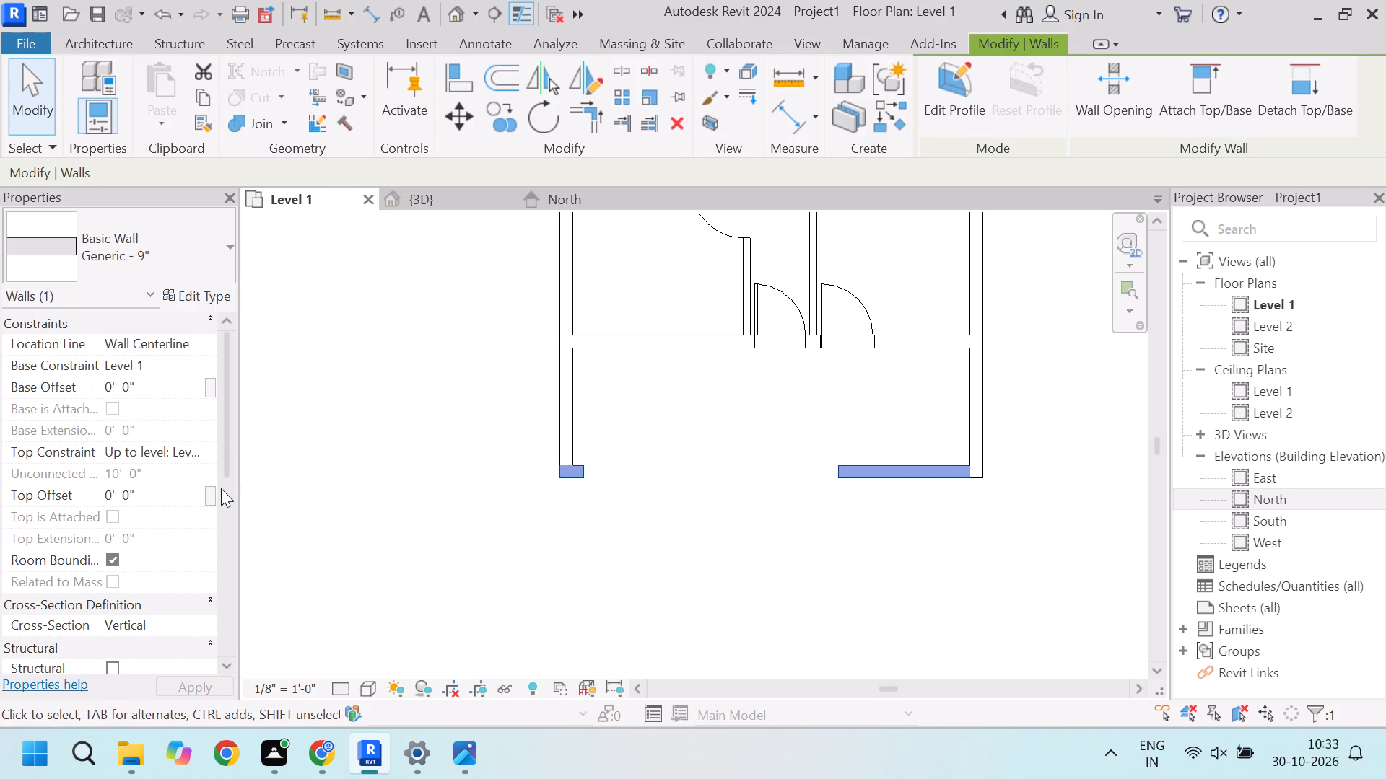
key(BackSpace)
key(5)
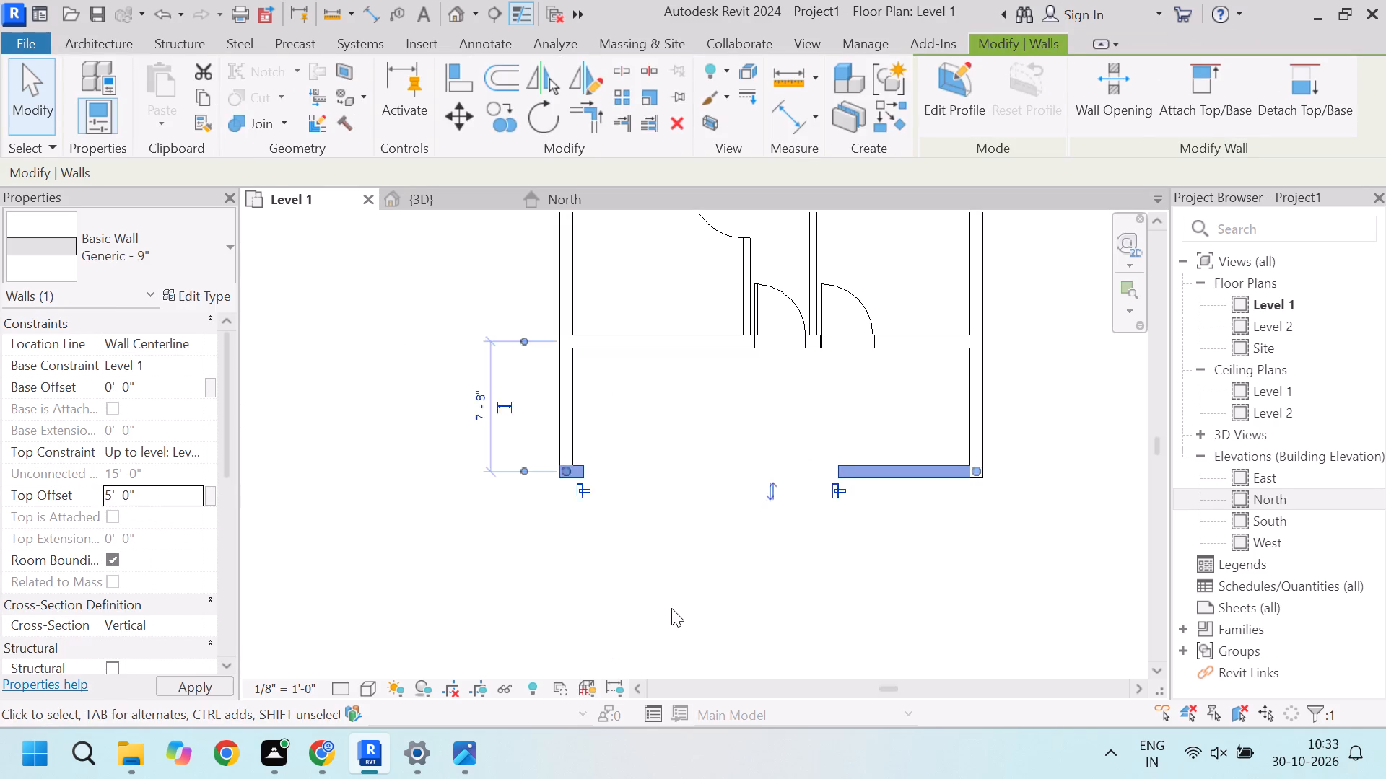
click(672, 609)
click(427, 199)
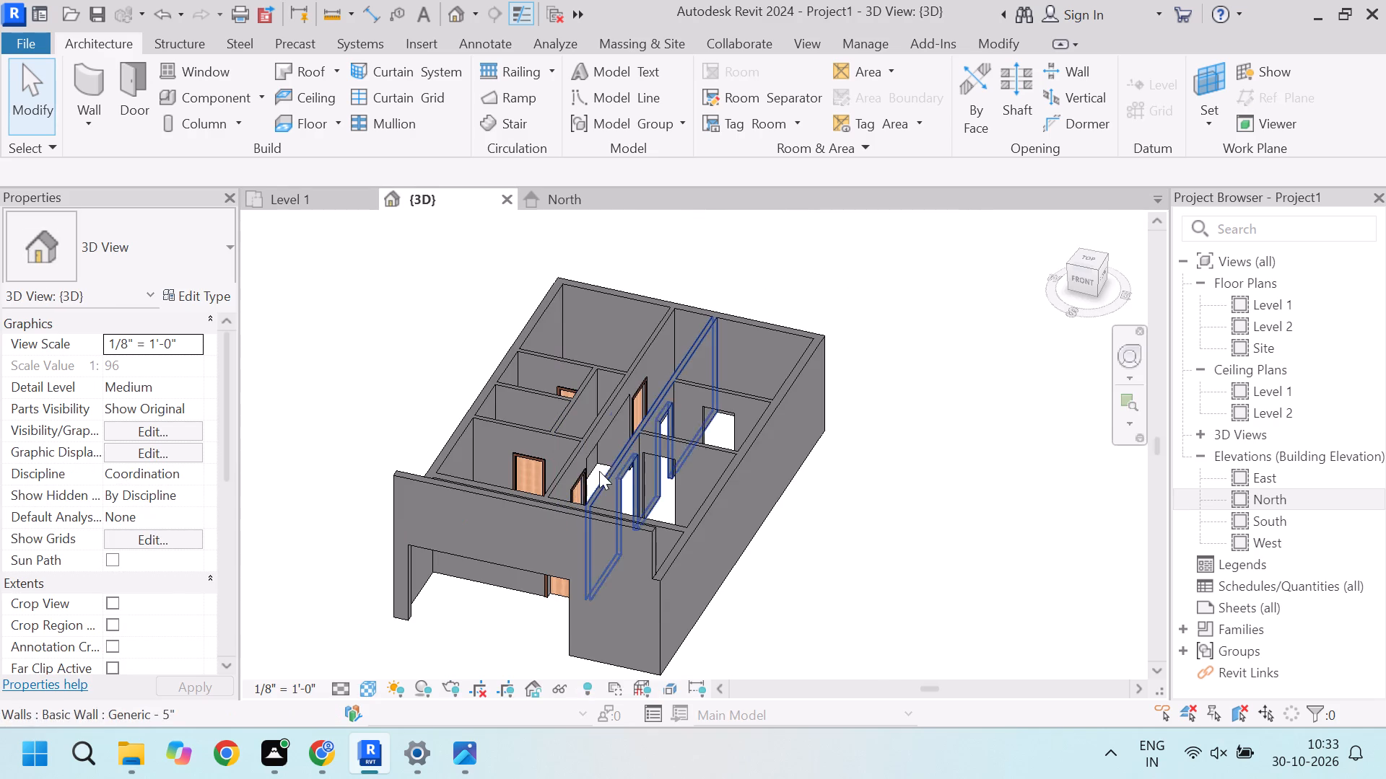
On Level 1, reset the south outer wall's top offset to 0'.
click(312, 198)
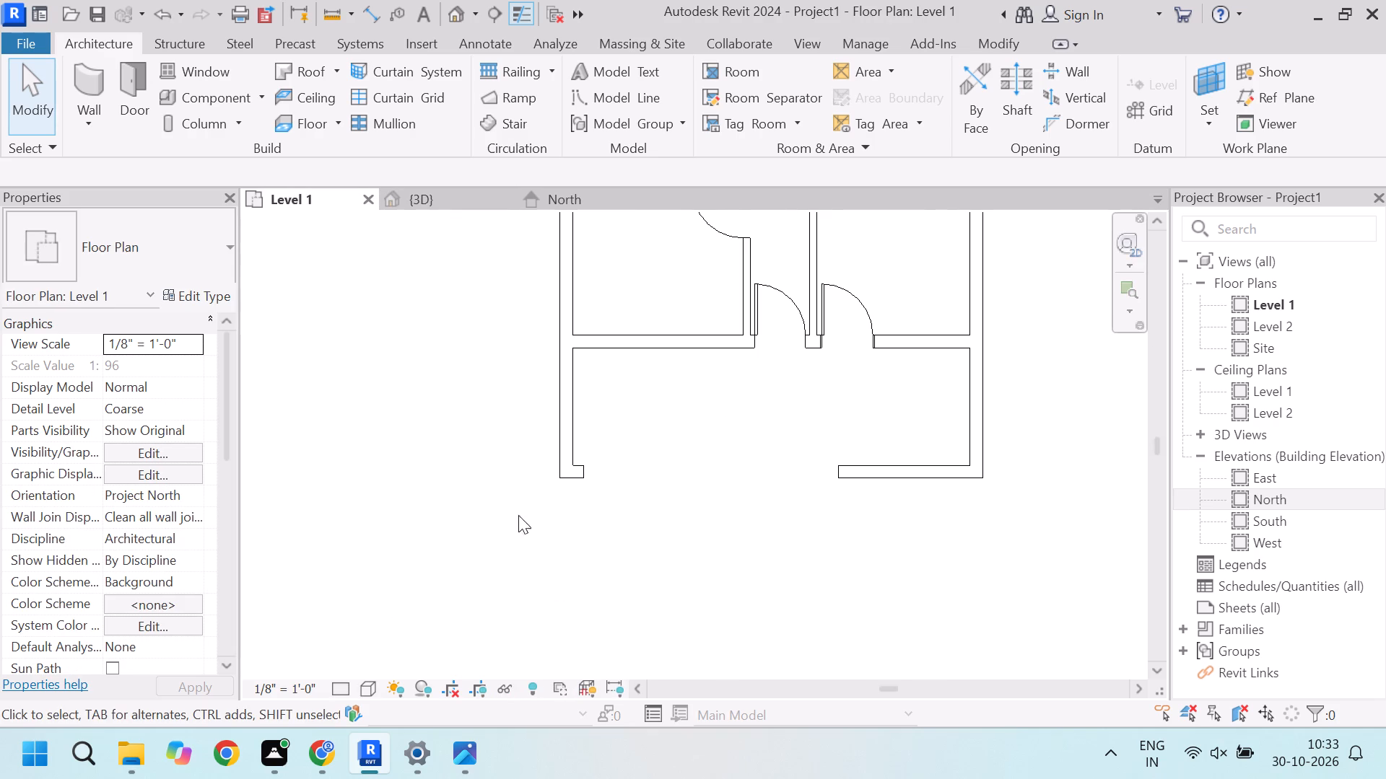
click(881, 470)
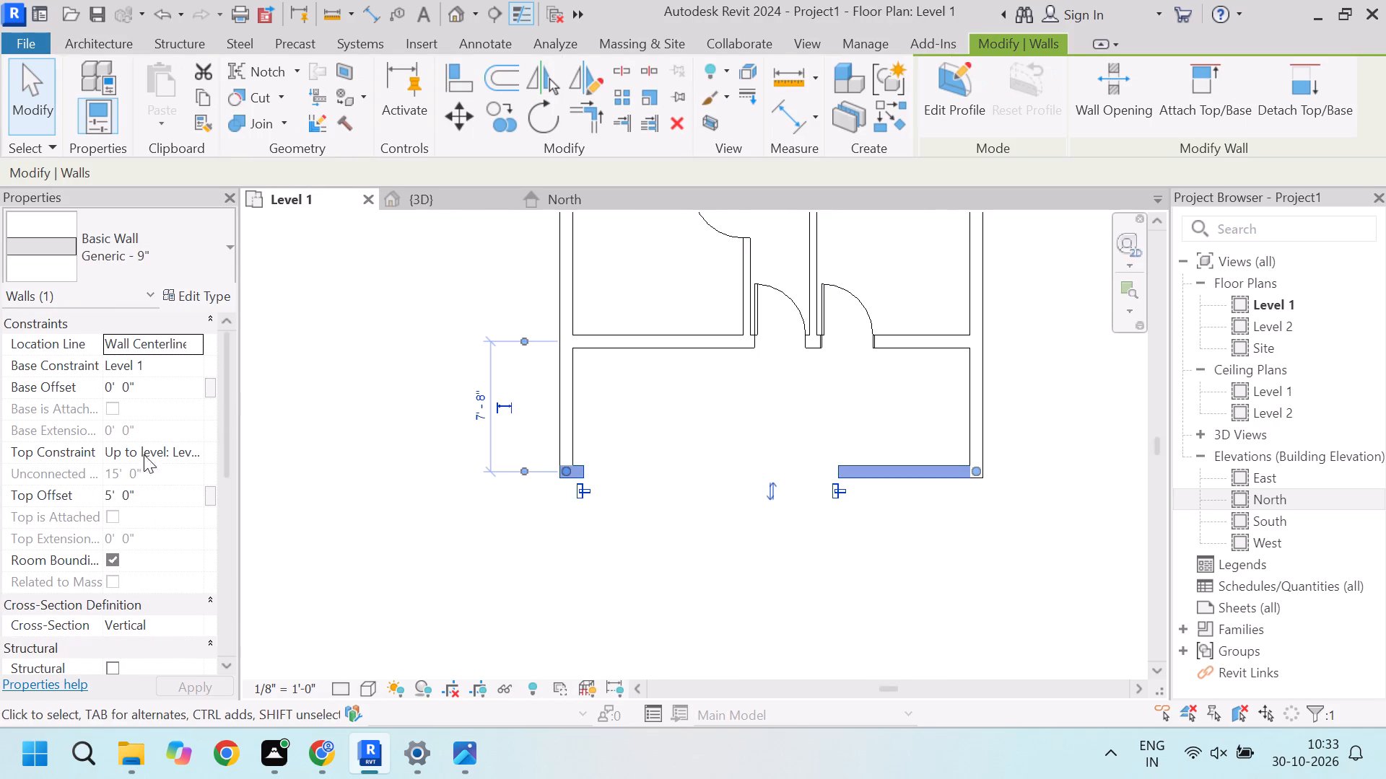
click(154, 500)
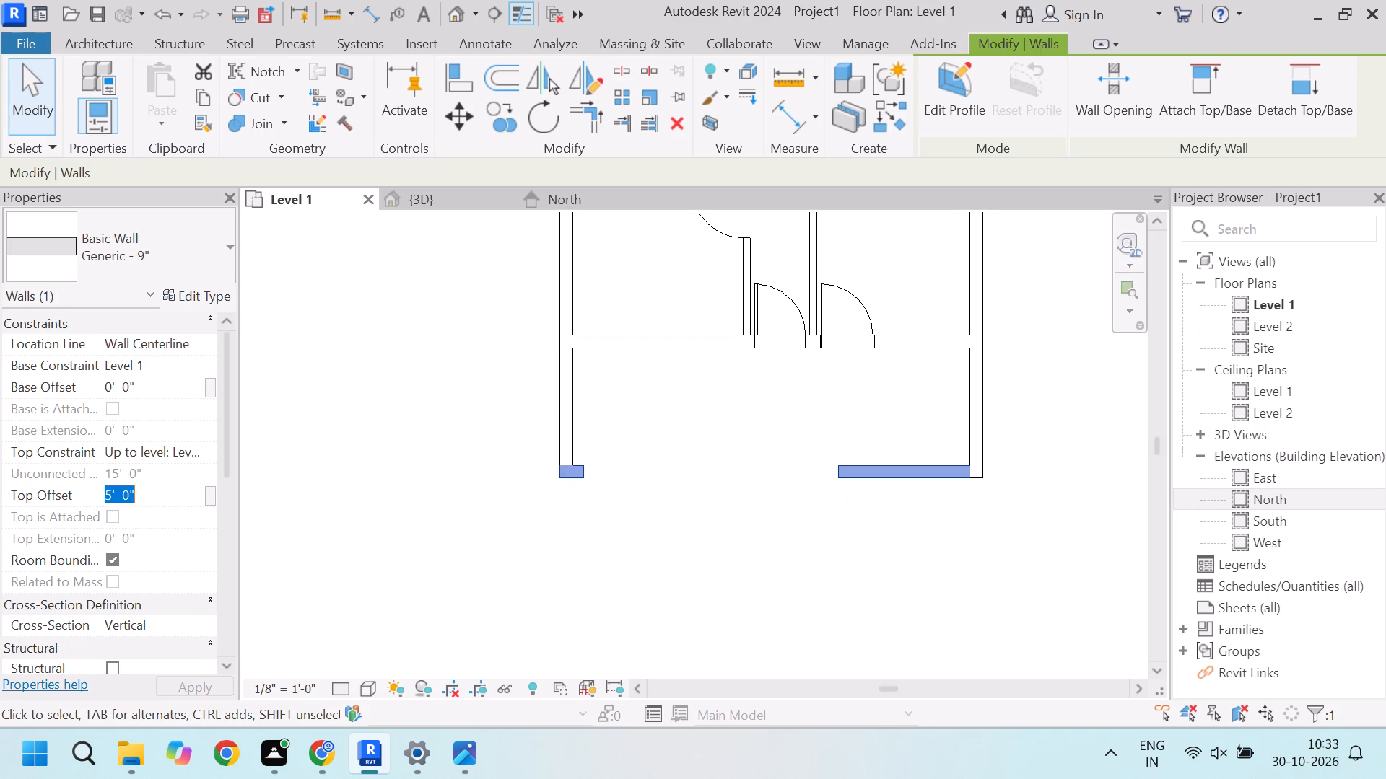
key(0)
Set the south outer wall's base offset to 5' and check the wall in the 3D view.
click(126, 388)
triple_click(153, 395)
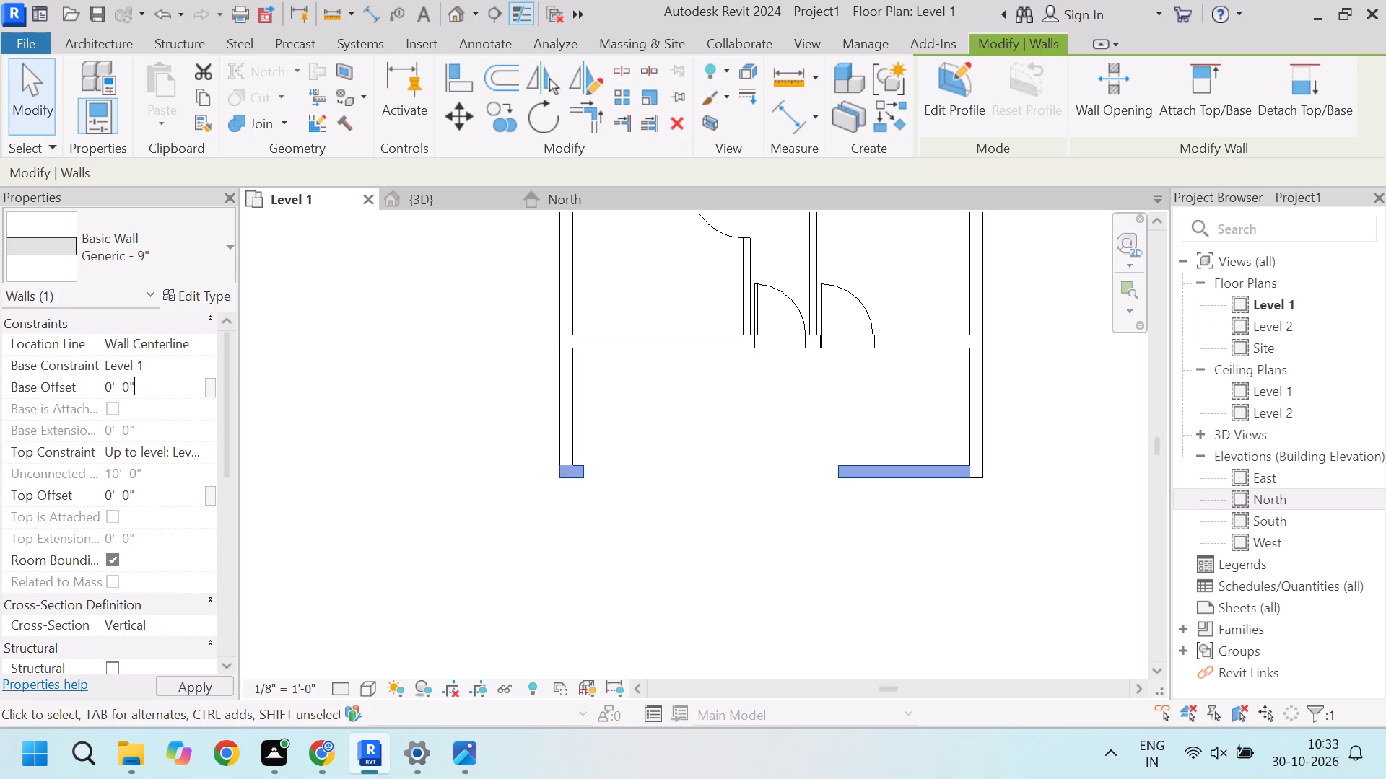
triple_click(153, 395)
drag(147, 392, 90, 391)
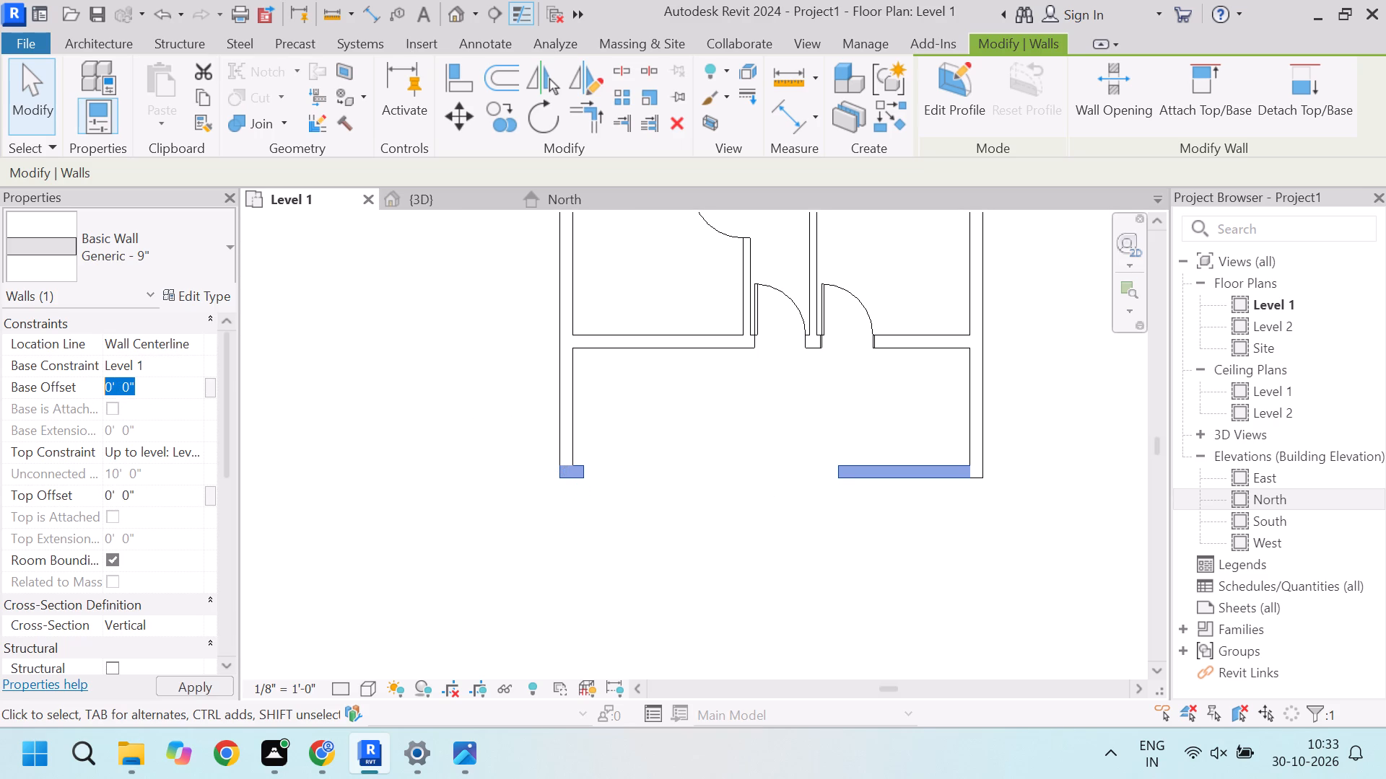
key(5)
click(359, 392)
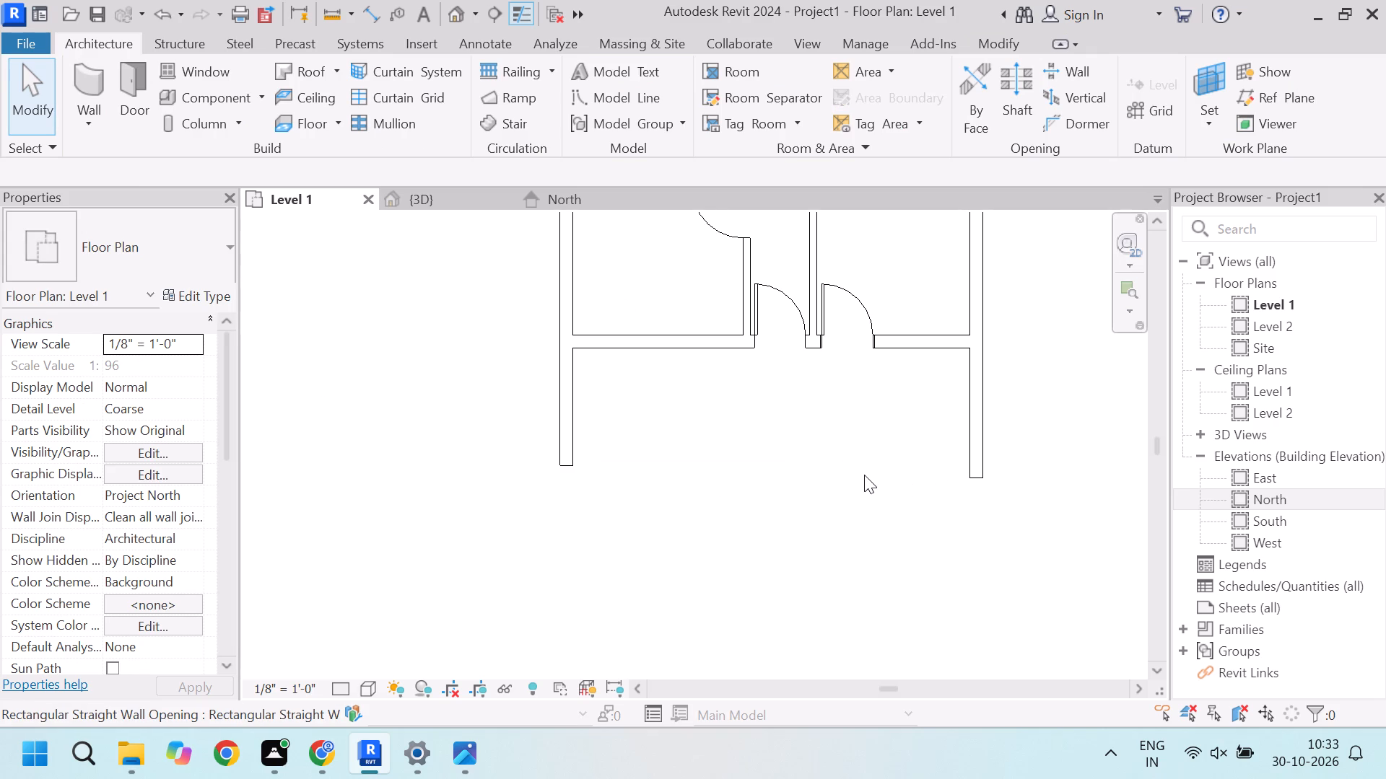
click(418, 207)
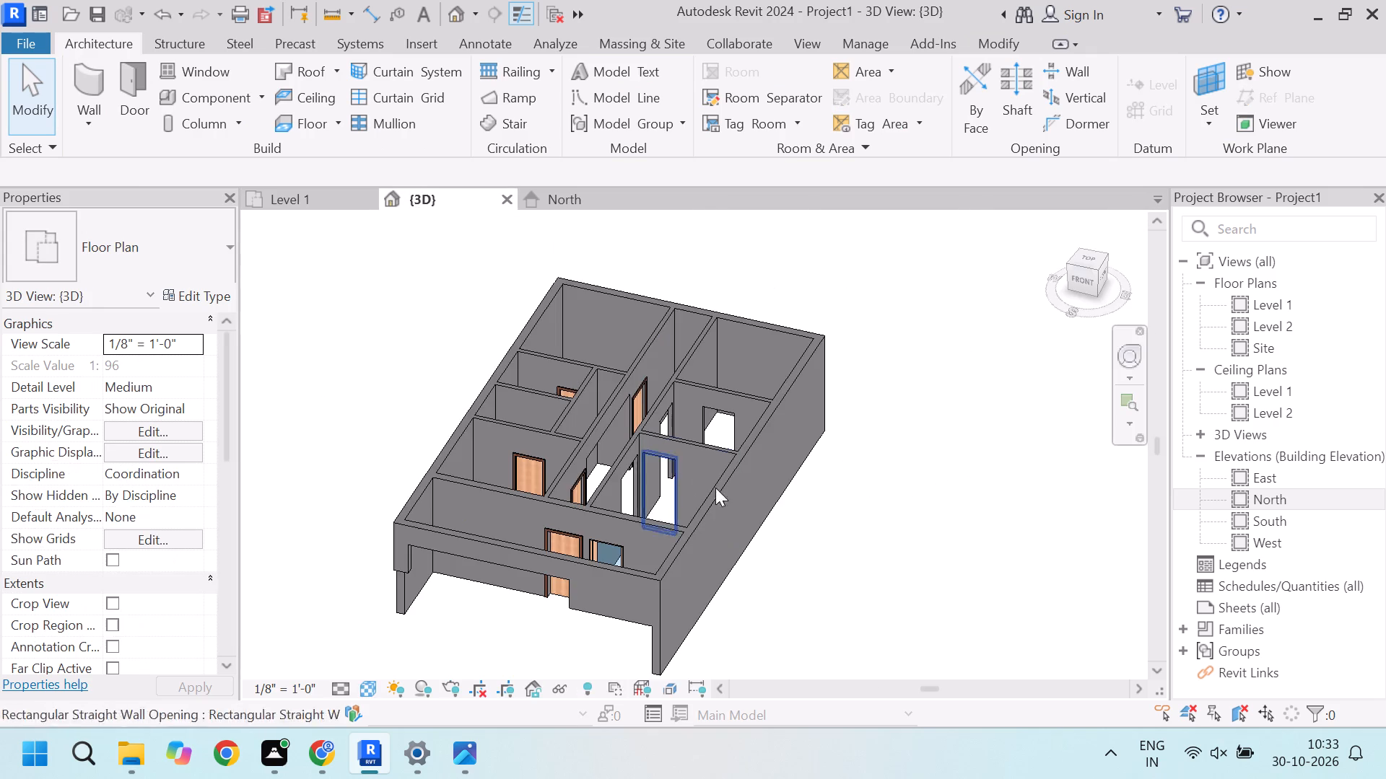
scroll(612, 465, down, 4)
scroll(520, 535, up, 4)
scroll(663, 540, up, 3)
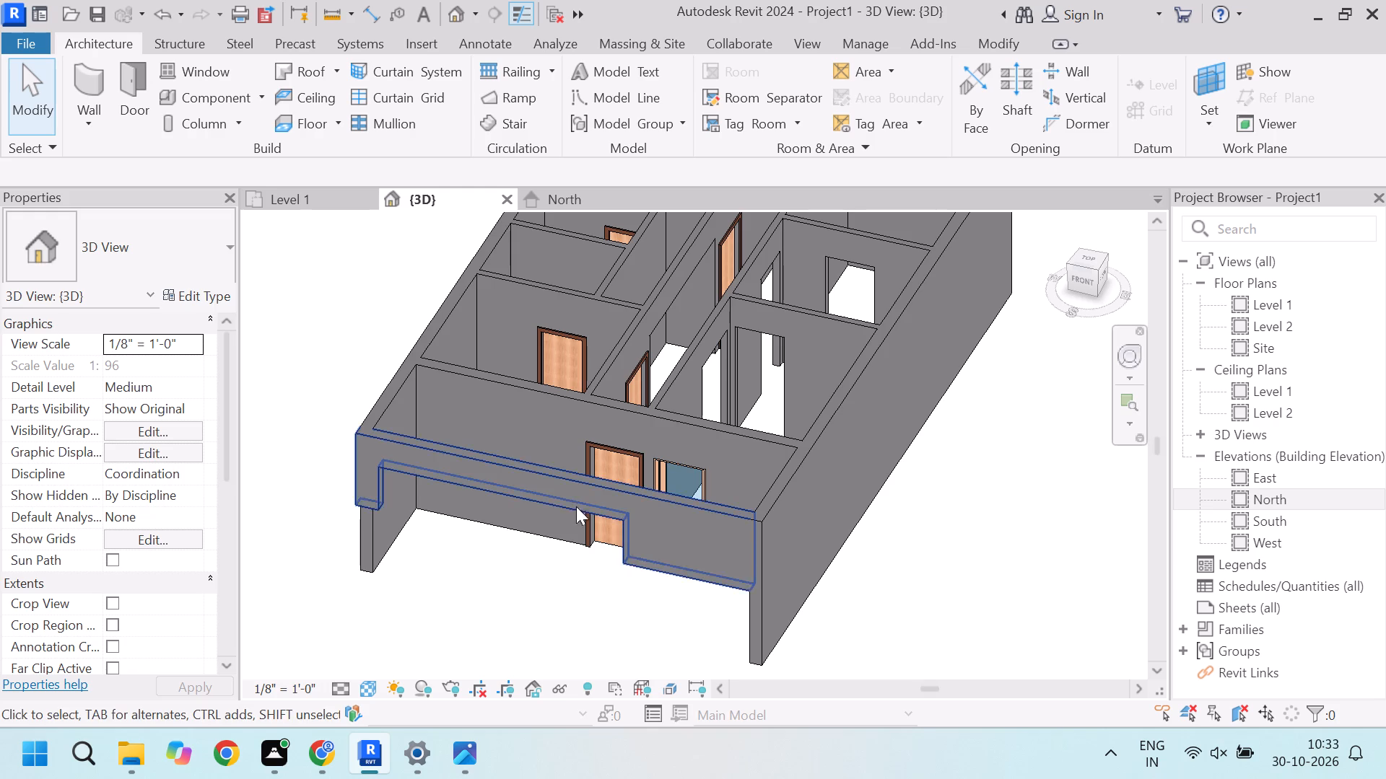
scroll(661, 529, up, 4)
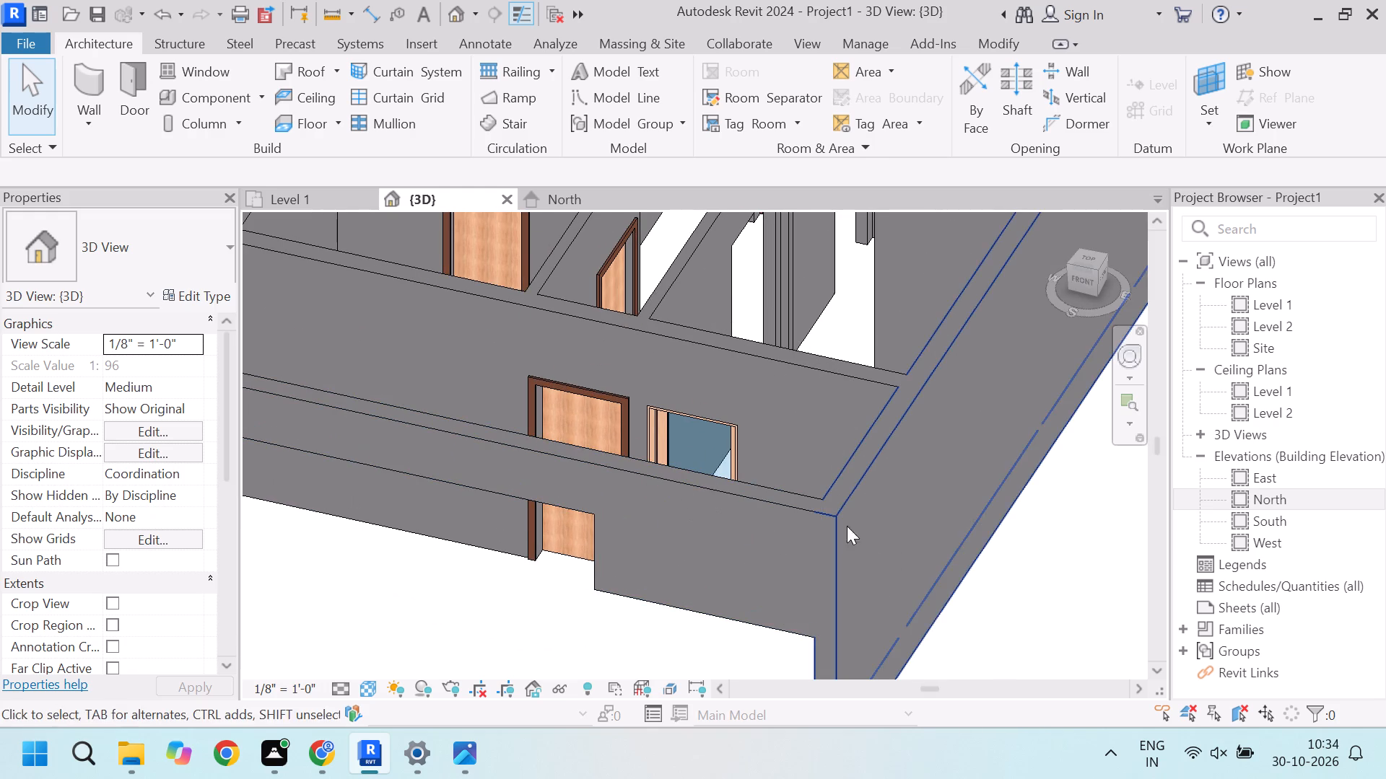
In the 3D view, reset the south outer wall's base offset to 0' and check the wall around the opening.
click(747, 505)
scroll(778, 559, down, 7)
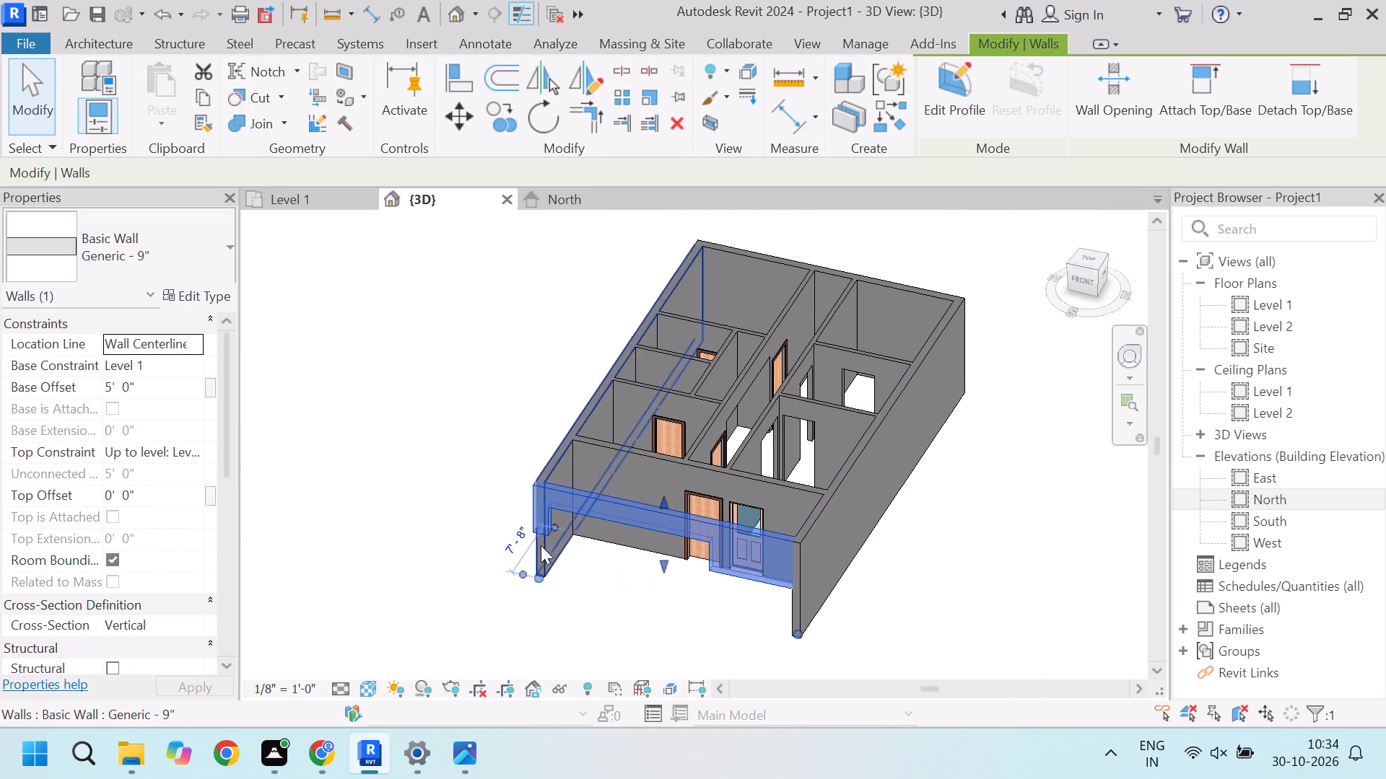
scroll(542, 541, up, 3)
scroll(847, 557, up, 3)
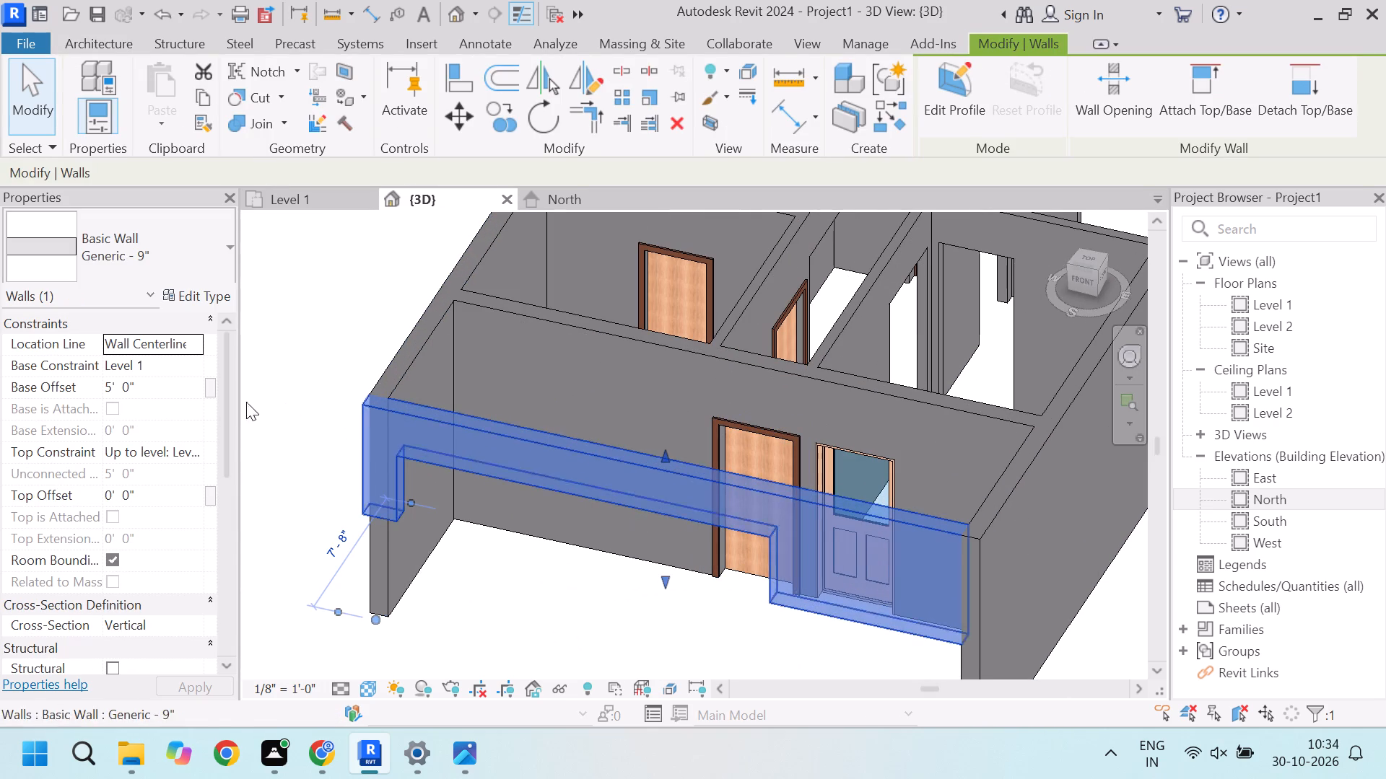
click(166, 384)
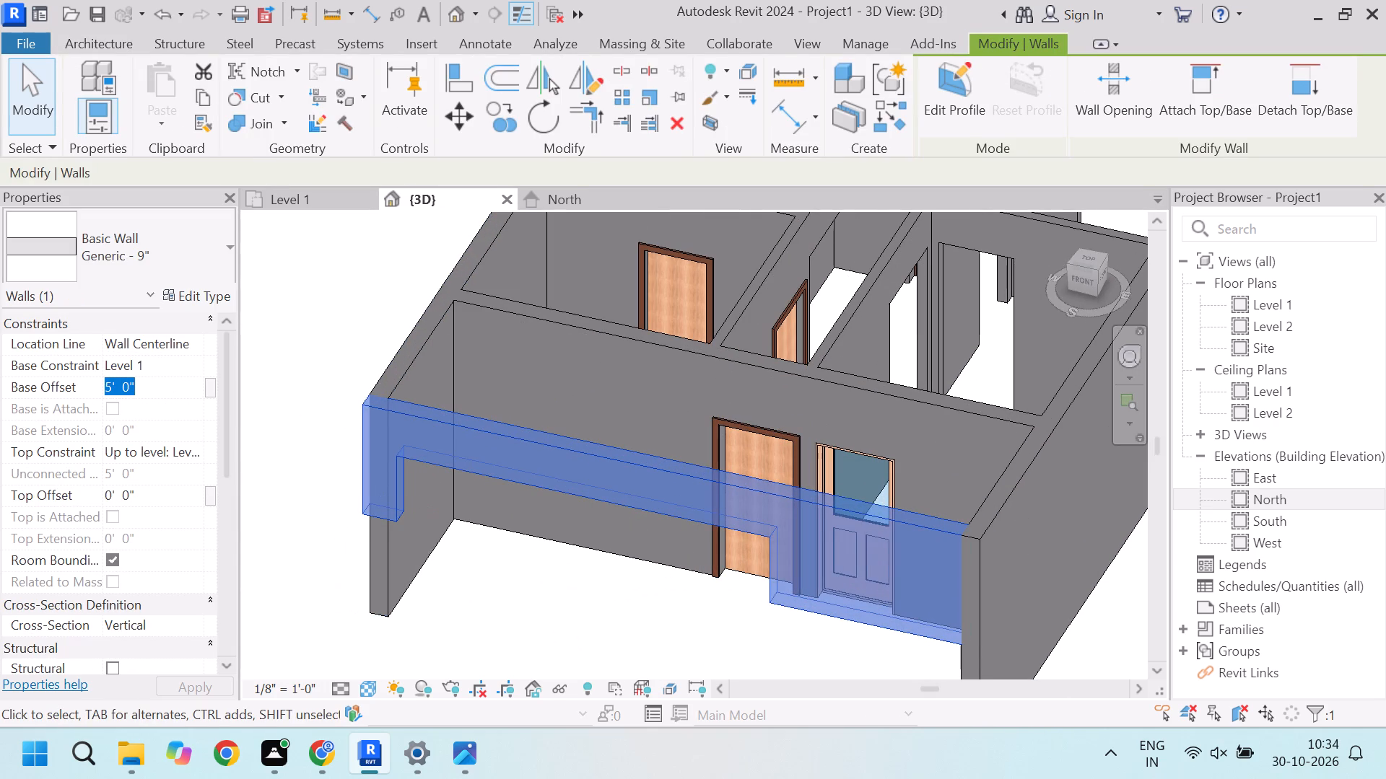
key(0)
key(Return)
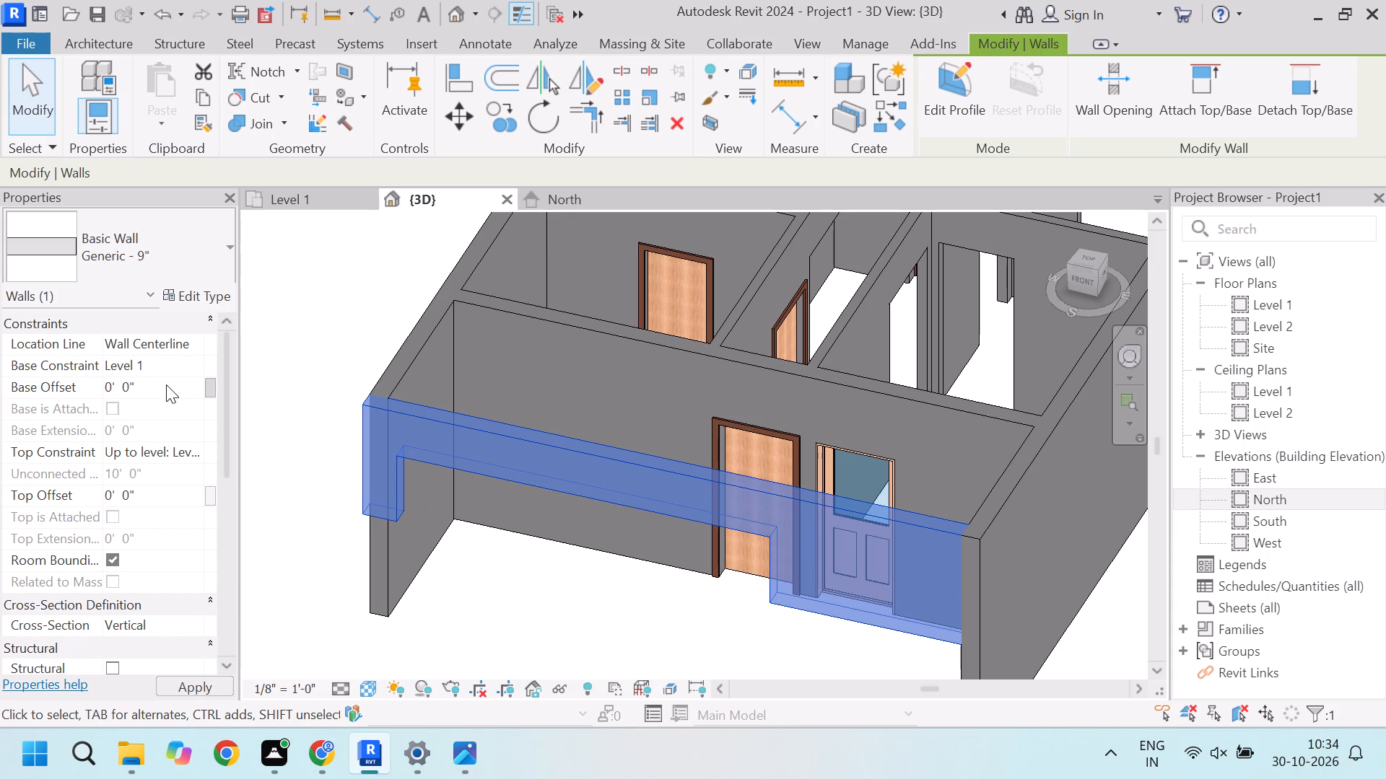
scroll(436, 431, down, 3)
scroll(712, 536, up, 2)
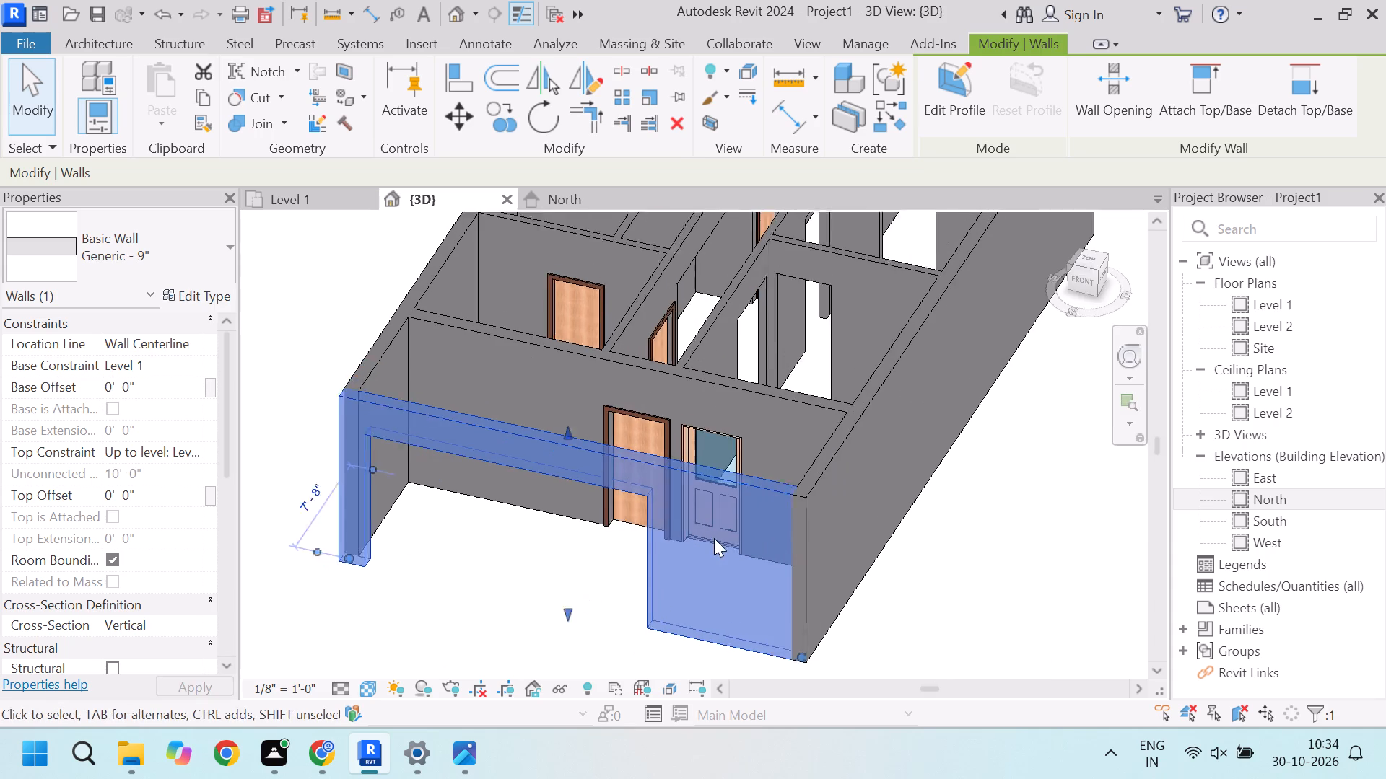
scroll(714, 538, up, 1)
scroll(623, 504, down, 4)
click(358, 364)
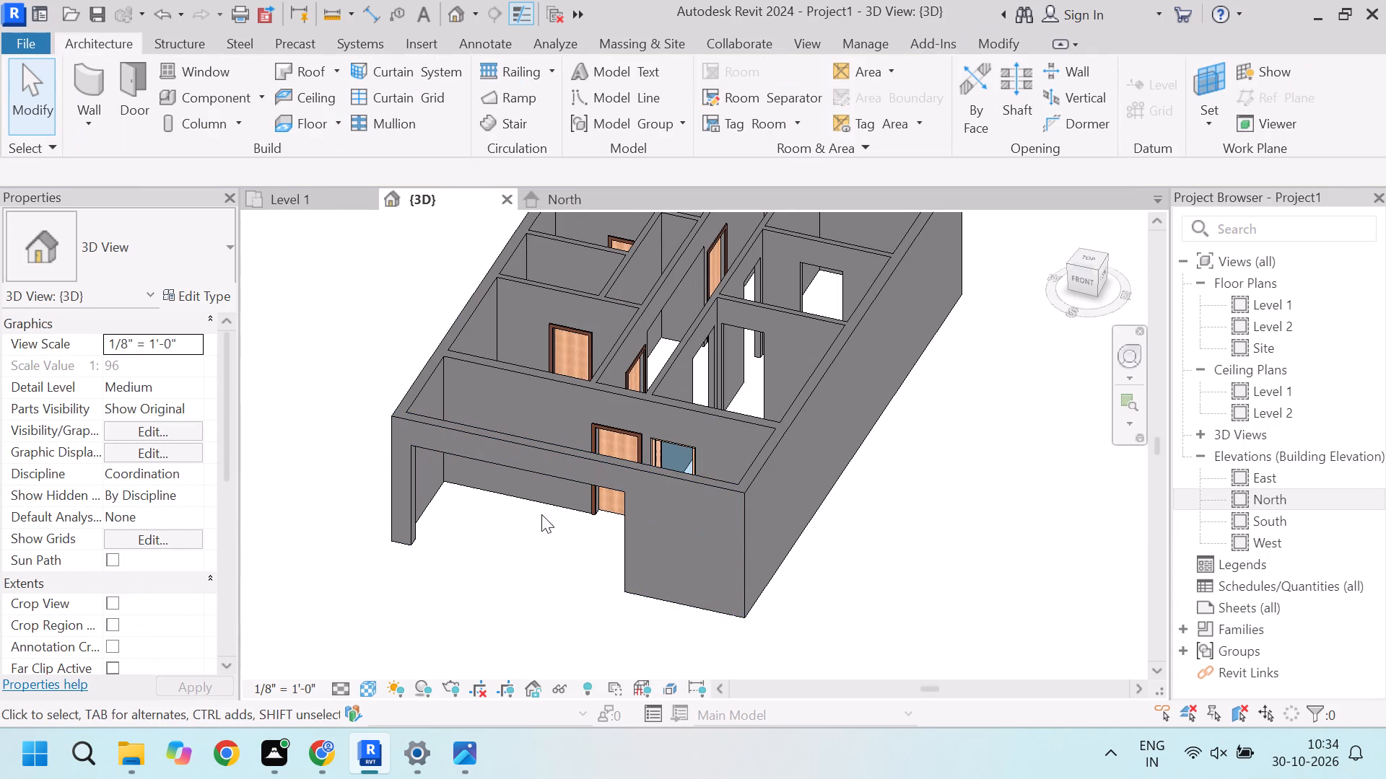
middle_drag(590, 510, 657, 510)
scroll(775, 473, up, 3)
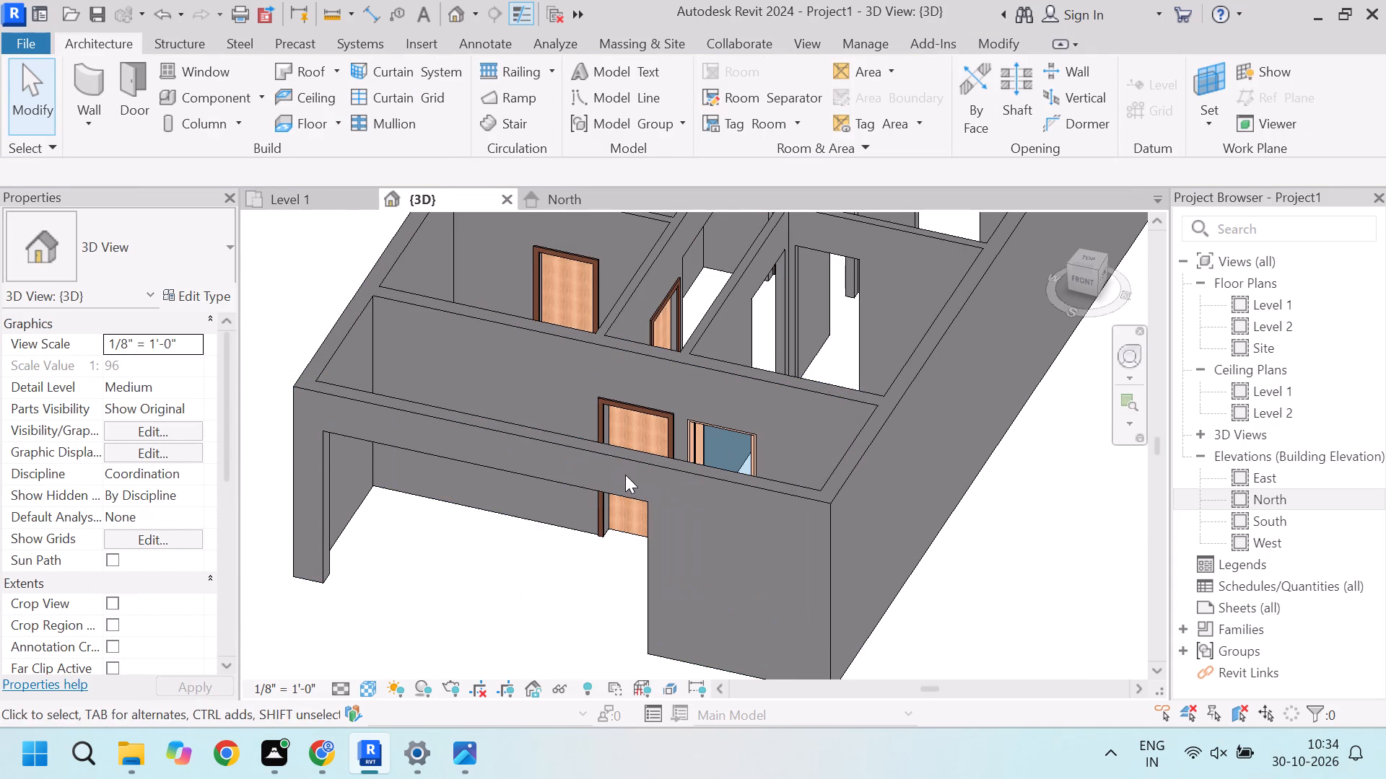
On Level 1, set the top offset of the south wall's rectangular opening to 0' and check it in the 3D view.
click(527, 470)
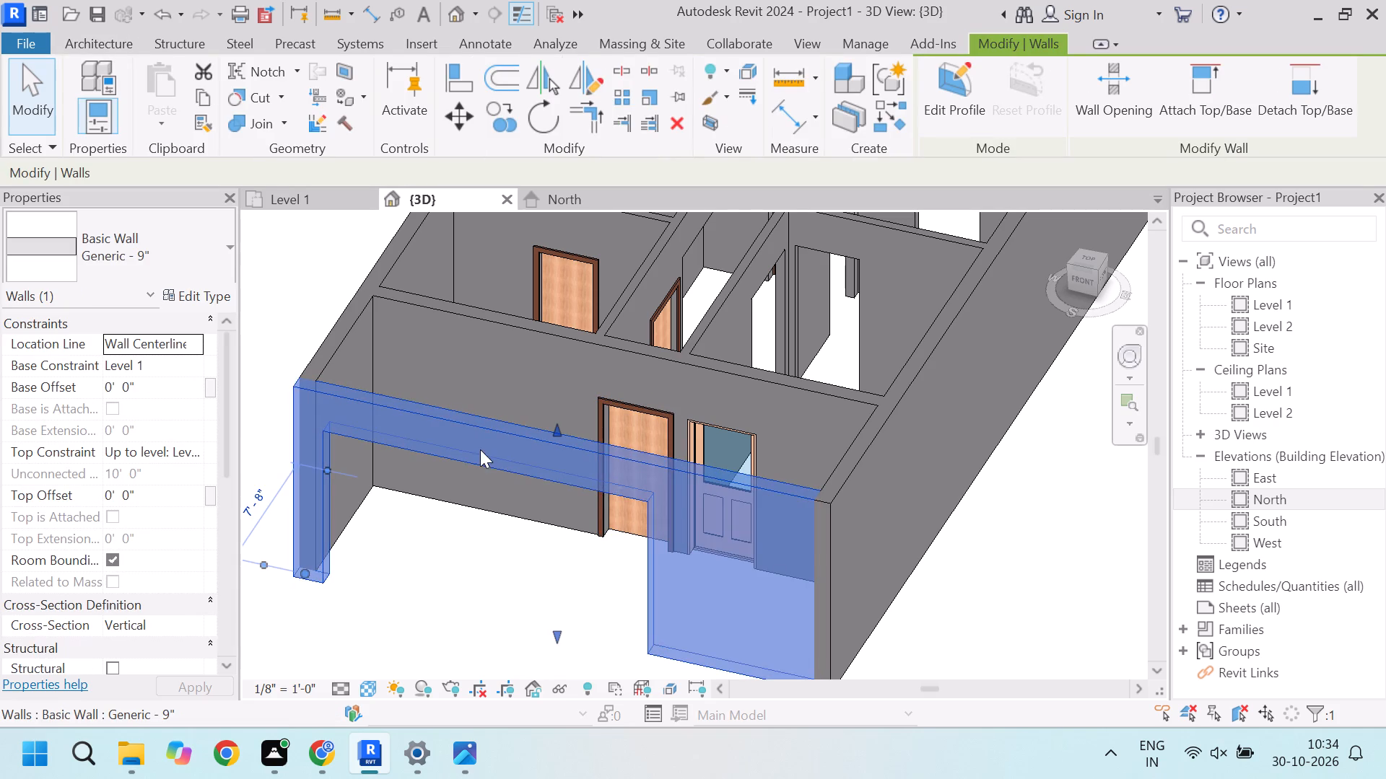
scroll(412, 513, down, 2)
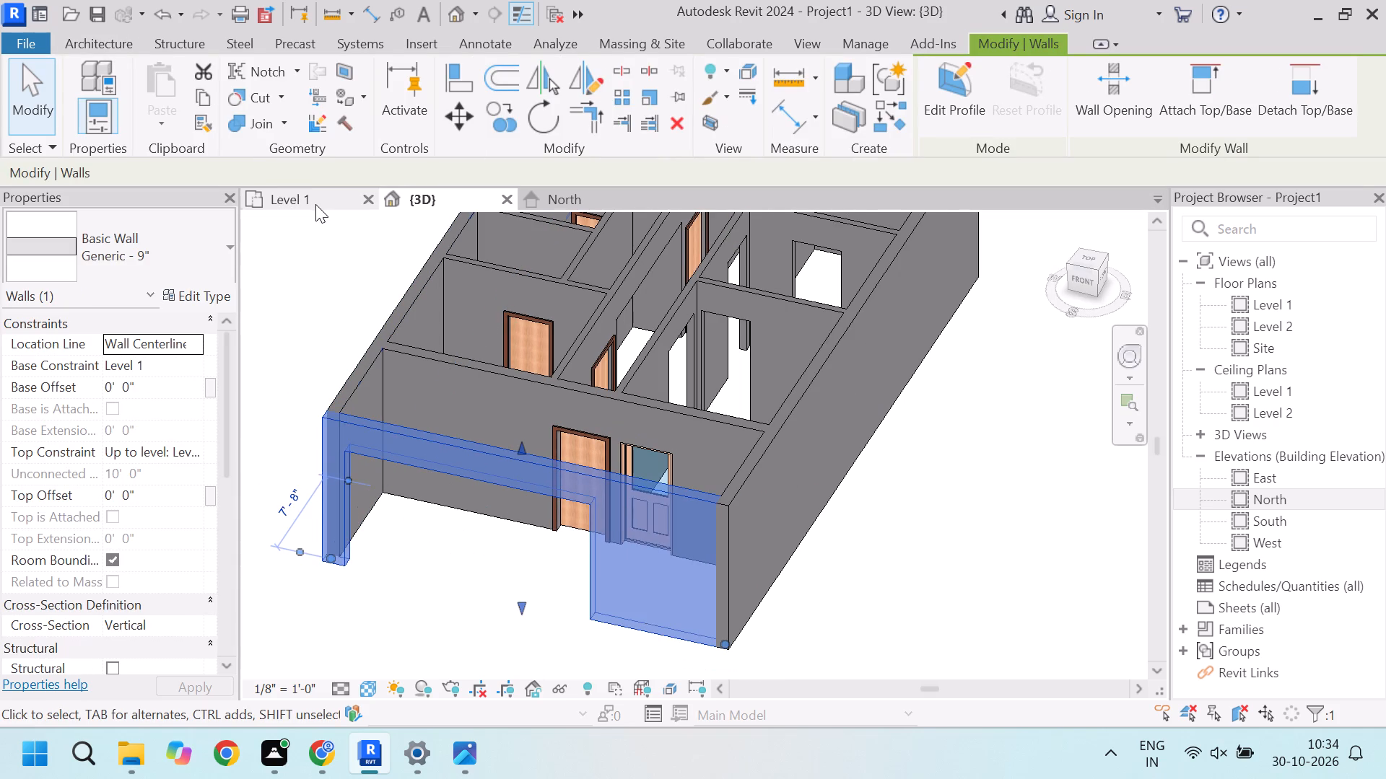
click(315, 205)
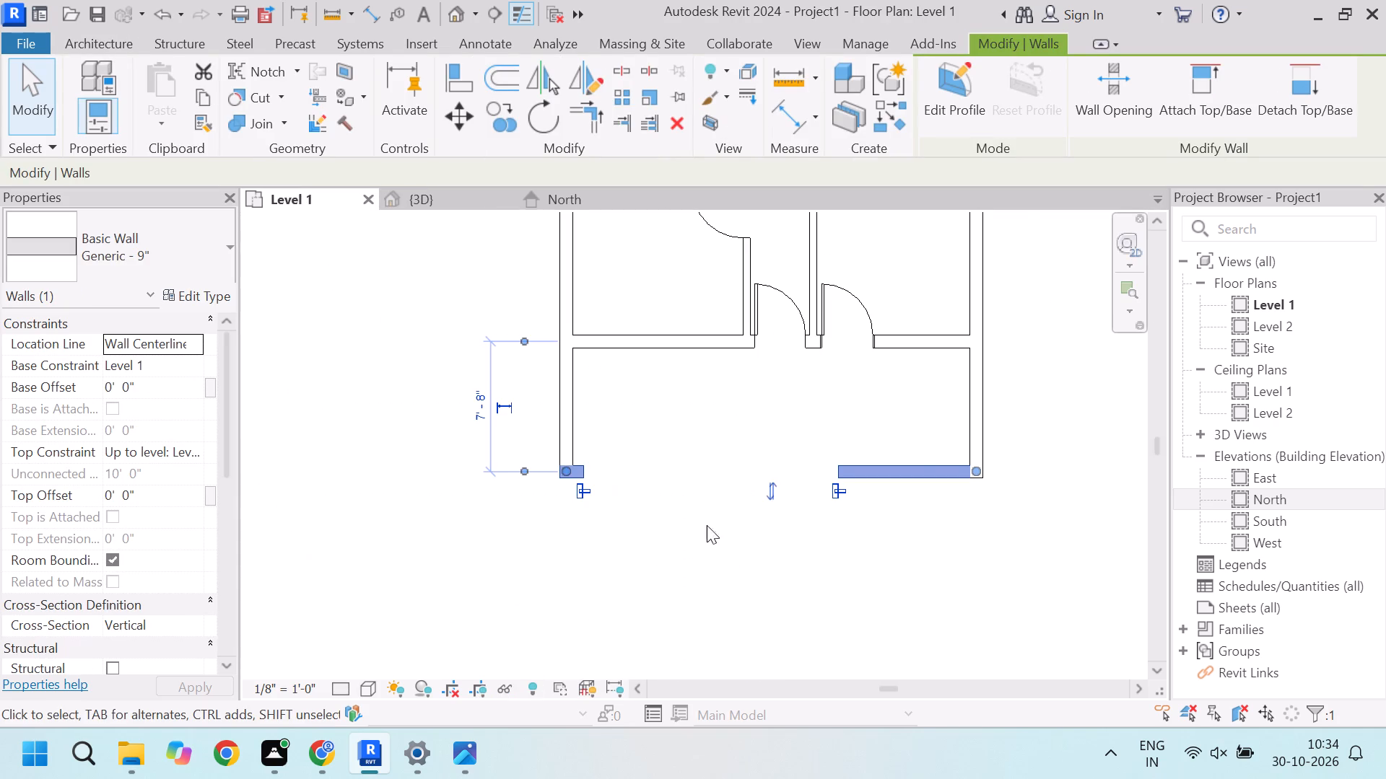
scroll(686, 492, up, 3)
click(659, 470)
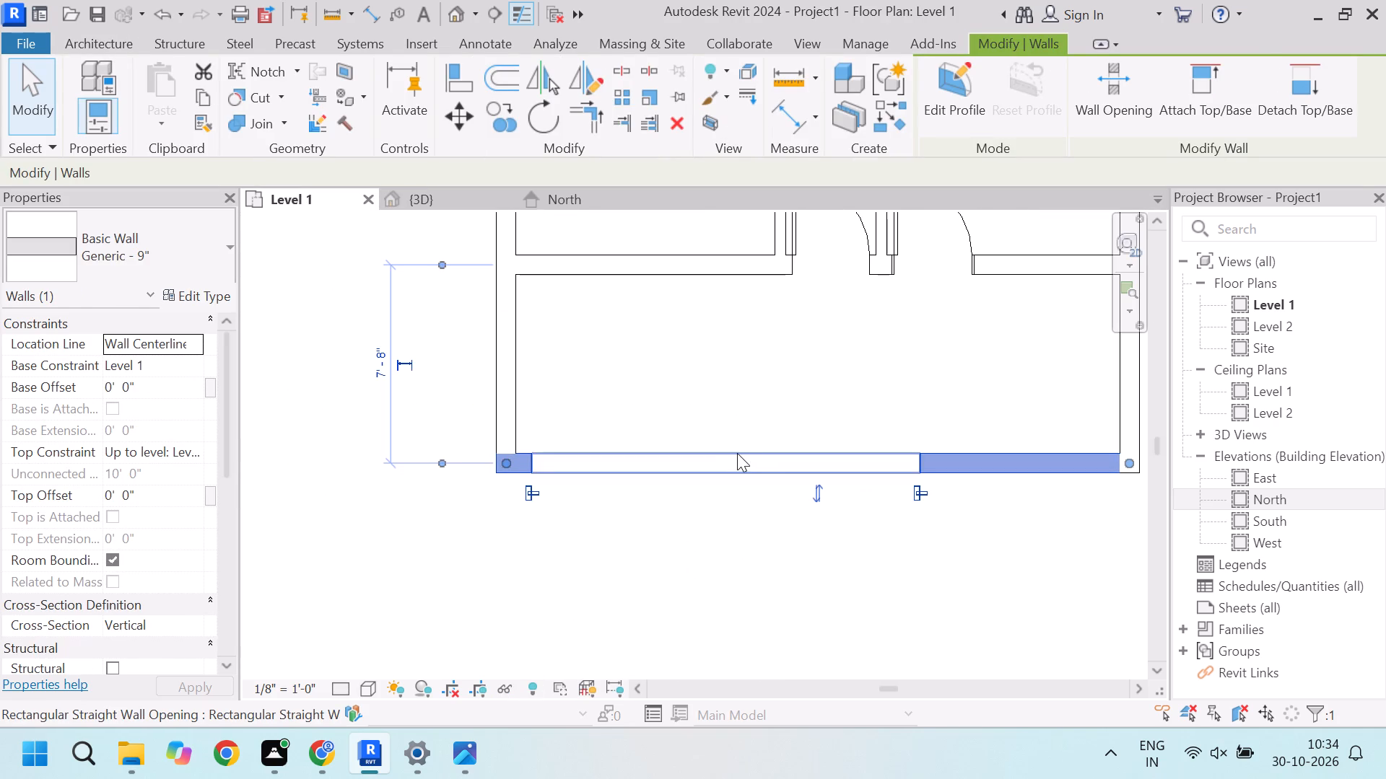
click(737, 453)
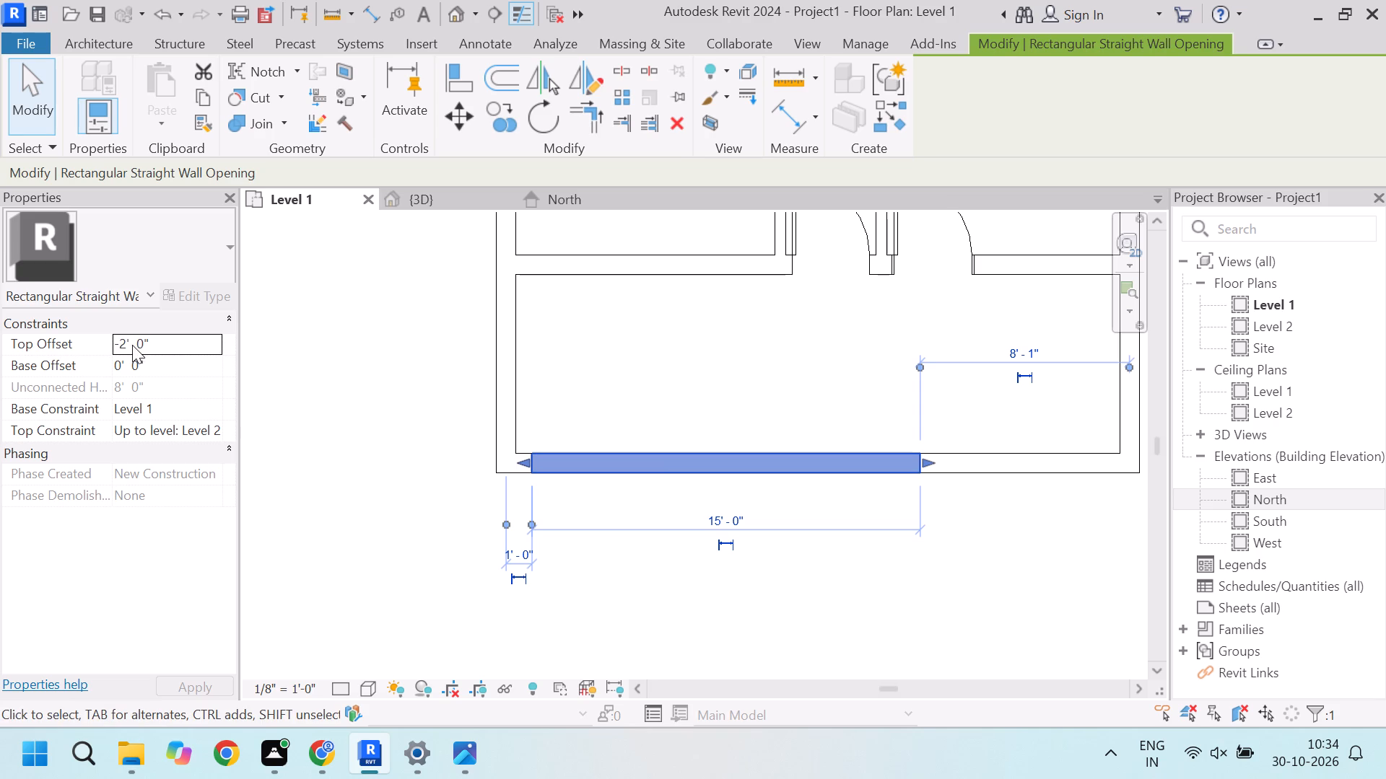
click(131, 343)
drag(133, 343, 98, 343)
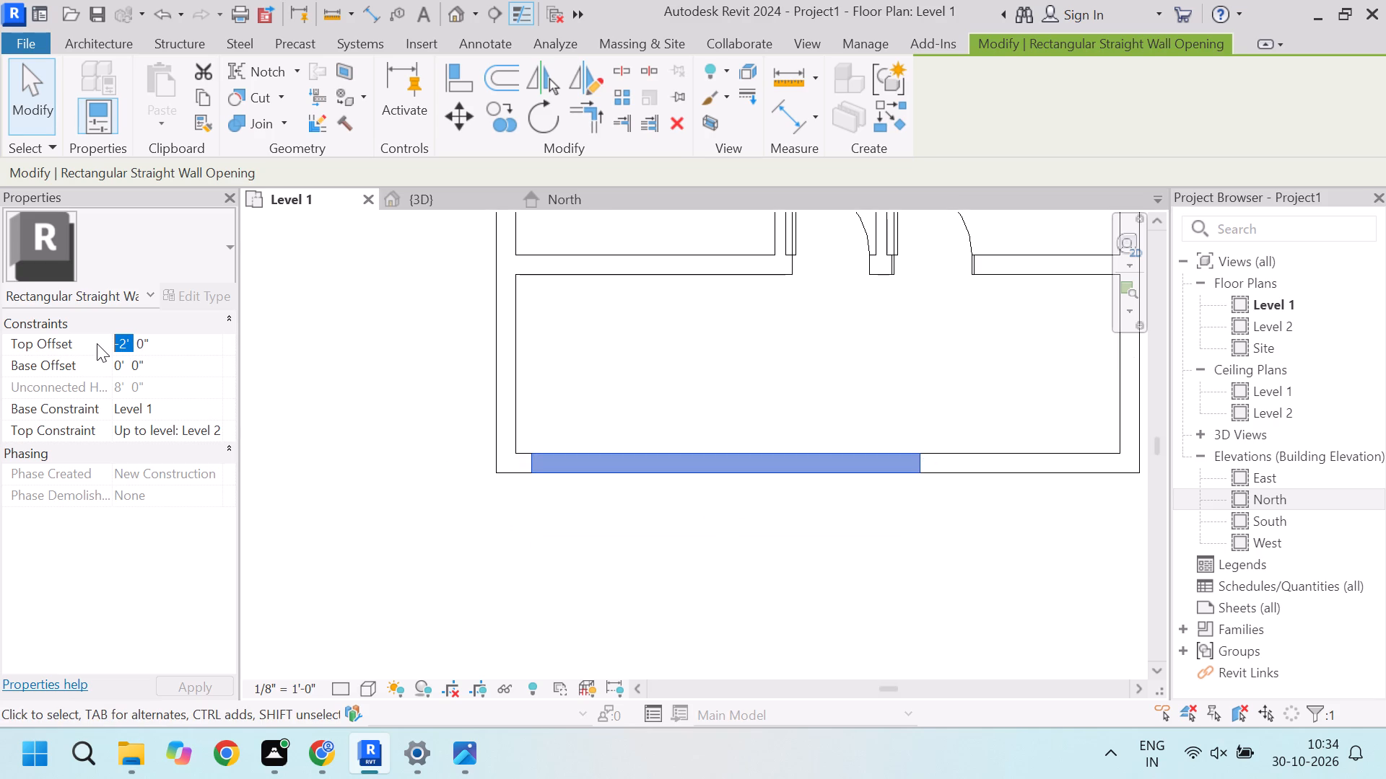
key(0)
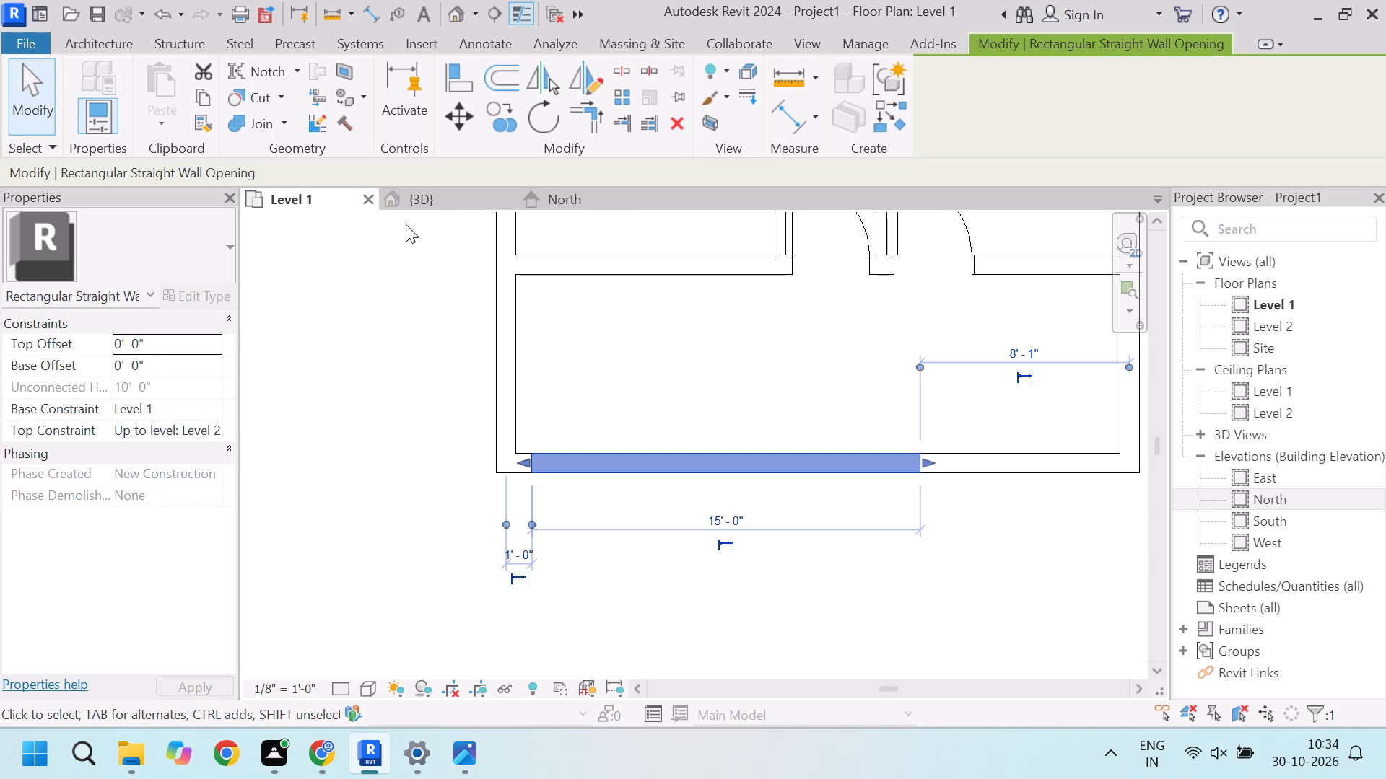
click(440, 206)
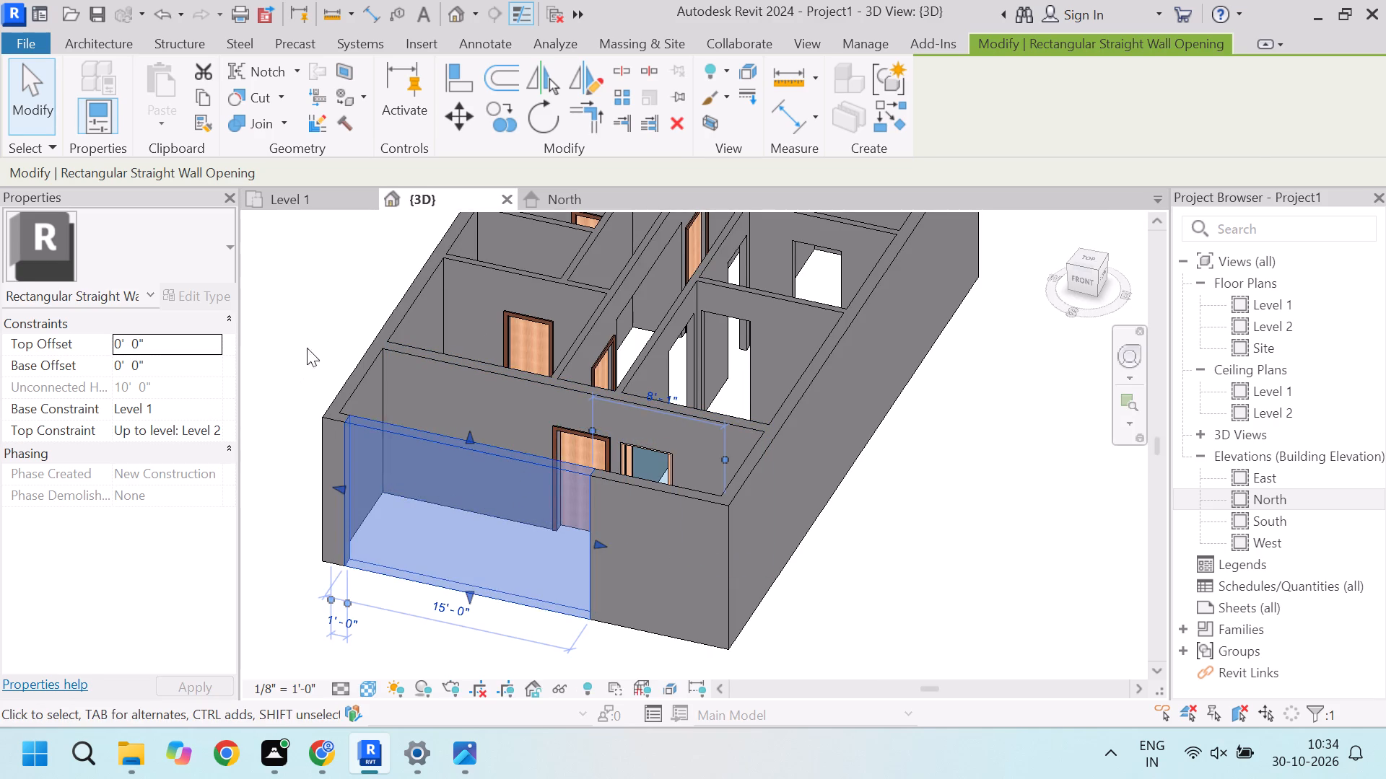
click(309, 344)
In the 3D view, lower the top of the south outer wall to a top offset of about -5'.
click(637, 485)
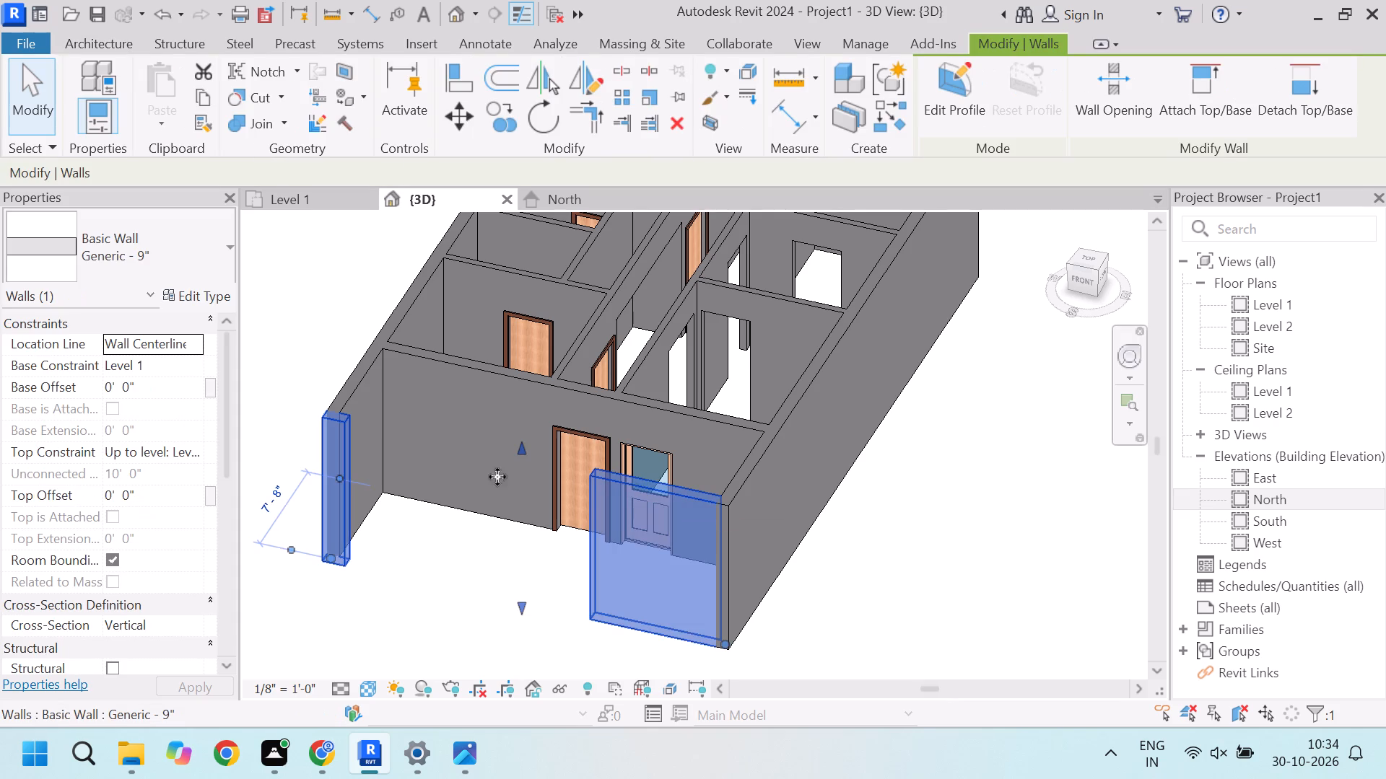
drag(520, 444, 513, 488)
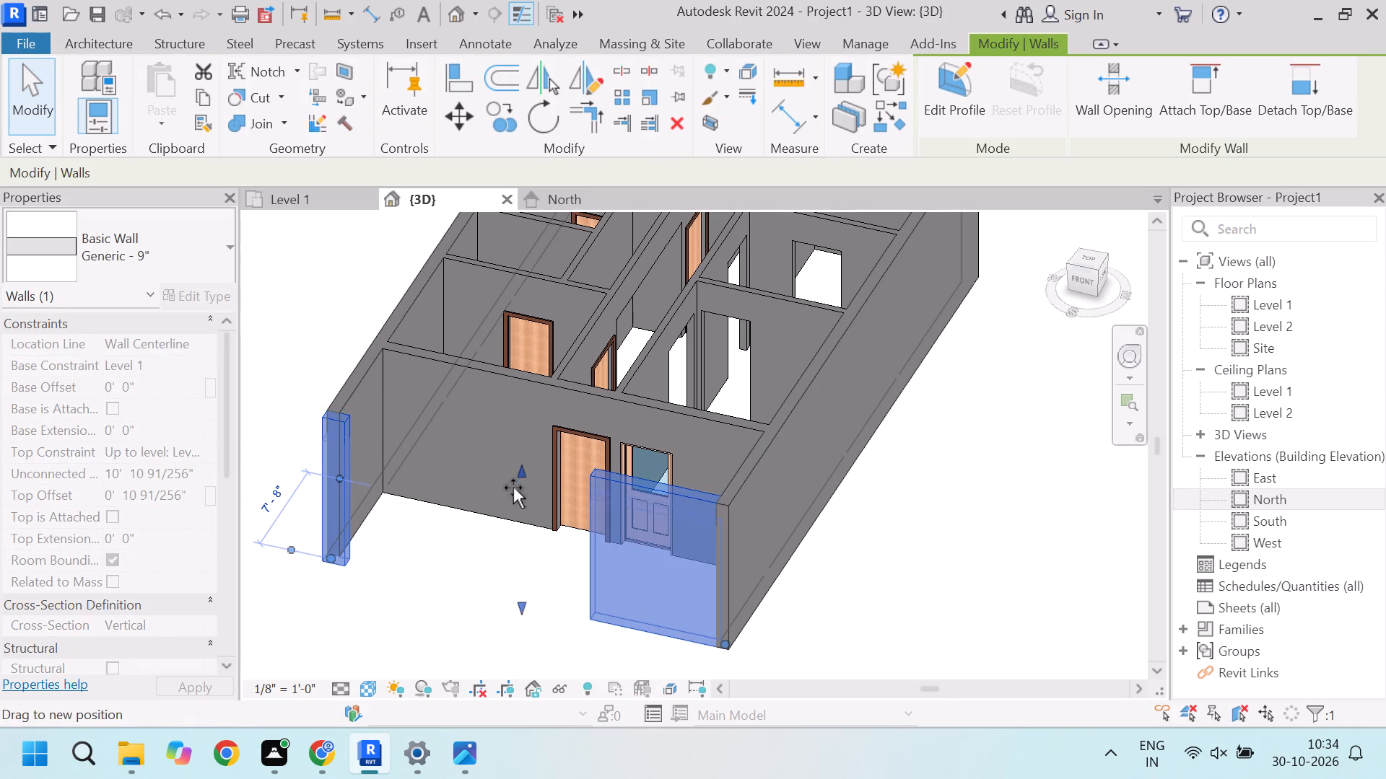
drag(513, 488, 515, 500)
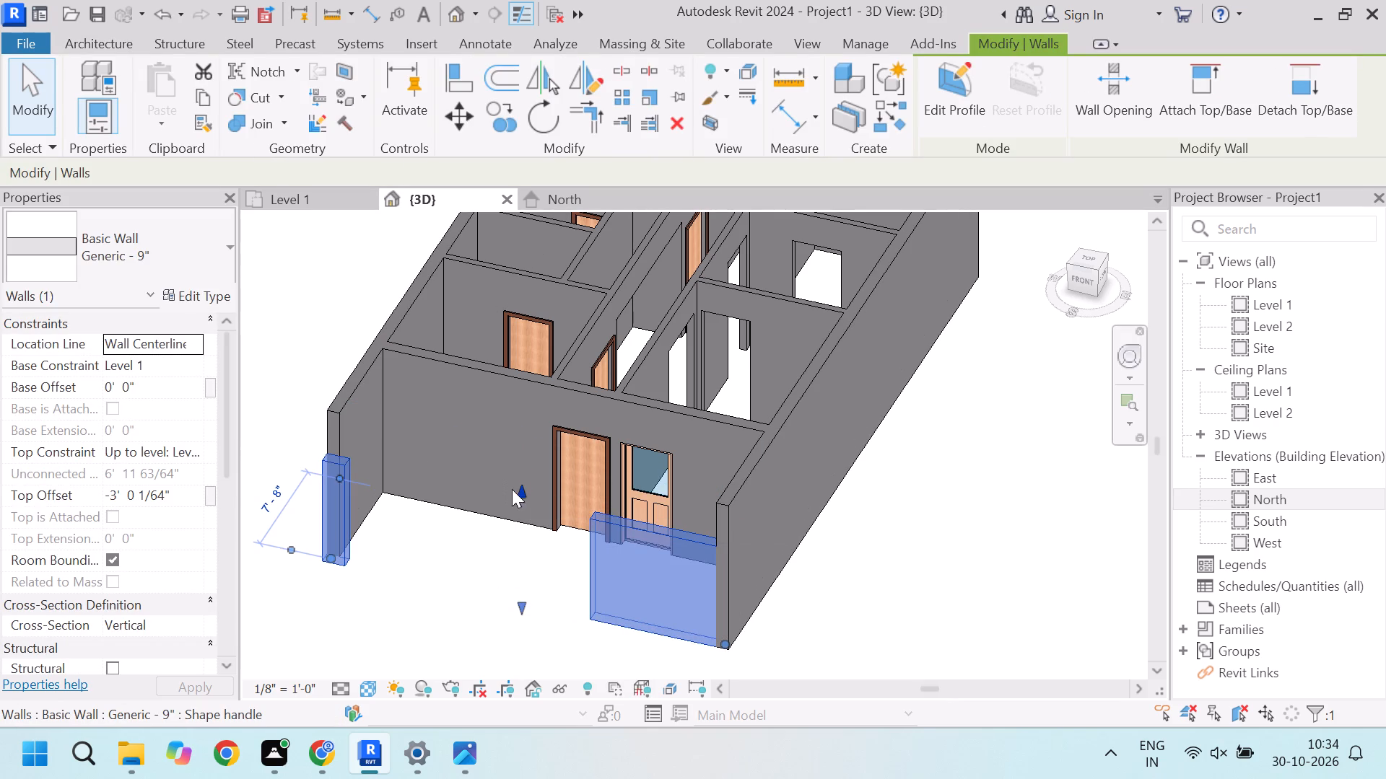
drag(520, 493, 520, 529)
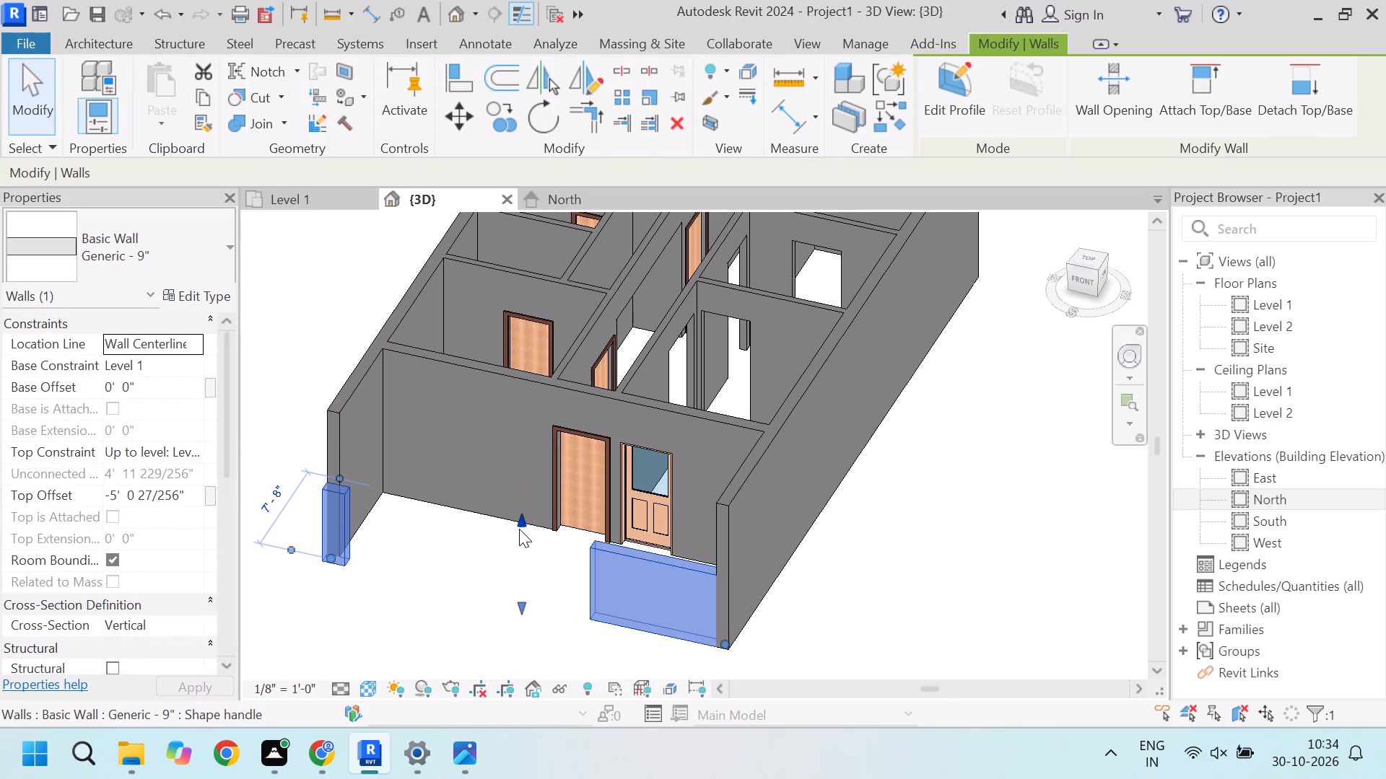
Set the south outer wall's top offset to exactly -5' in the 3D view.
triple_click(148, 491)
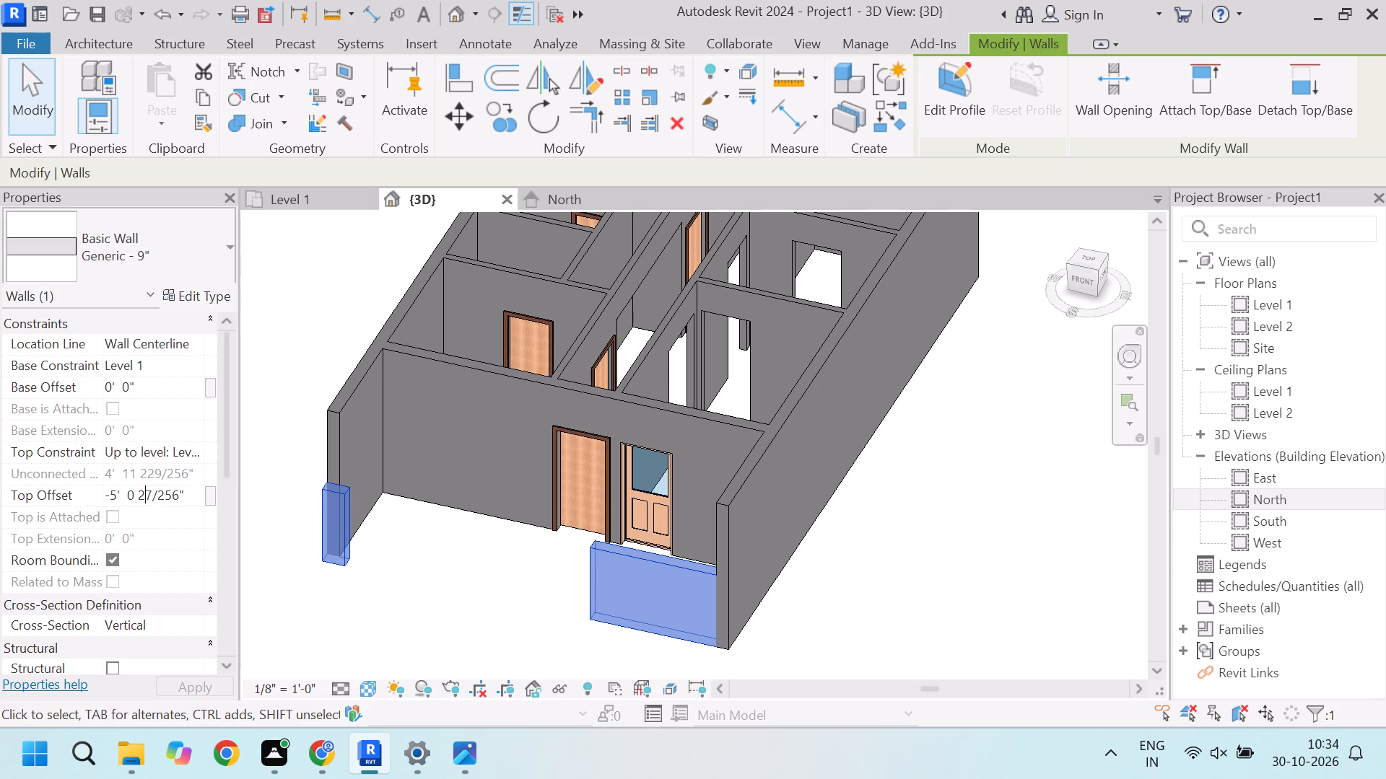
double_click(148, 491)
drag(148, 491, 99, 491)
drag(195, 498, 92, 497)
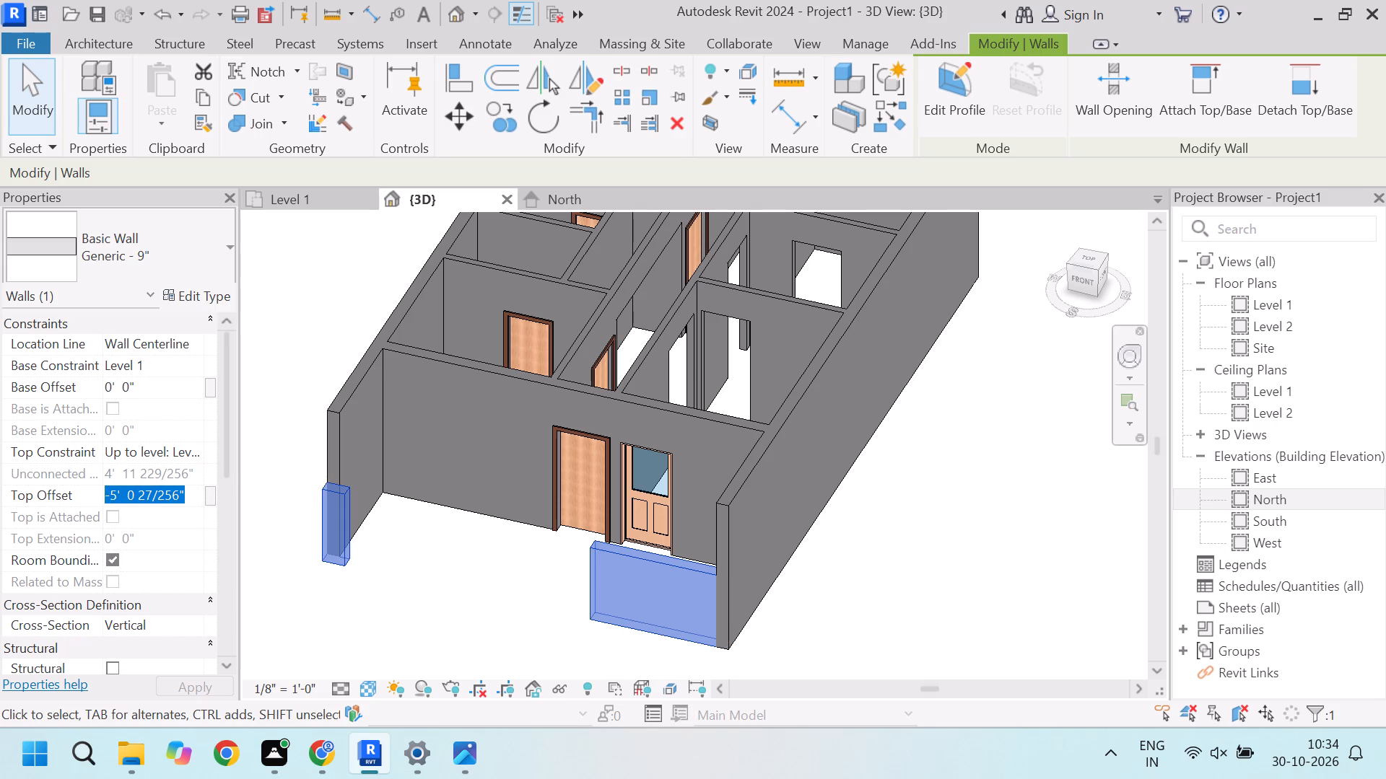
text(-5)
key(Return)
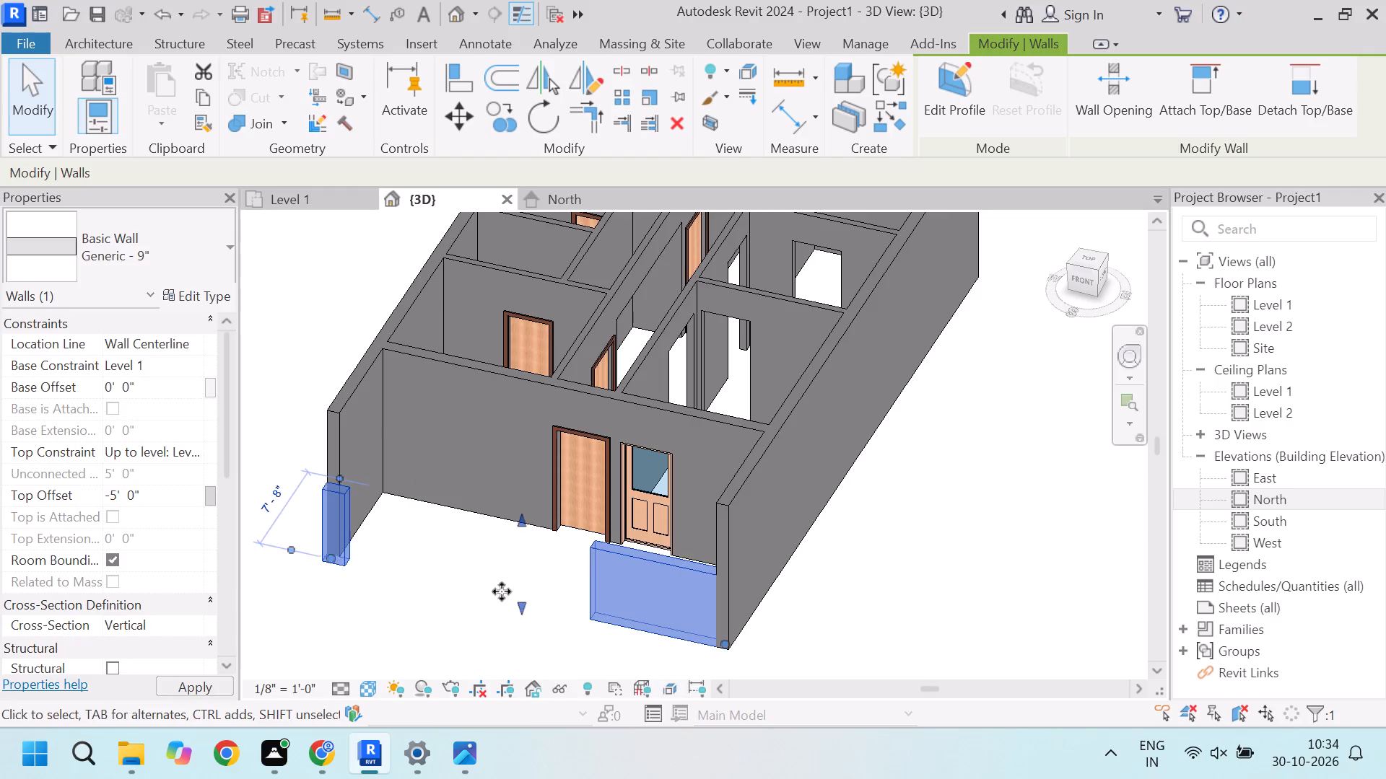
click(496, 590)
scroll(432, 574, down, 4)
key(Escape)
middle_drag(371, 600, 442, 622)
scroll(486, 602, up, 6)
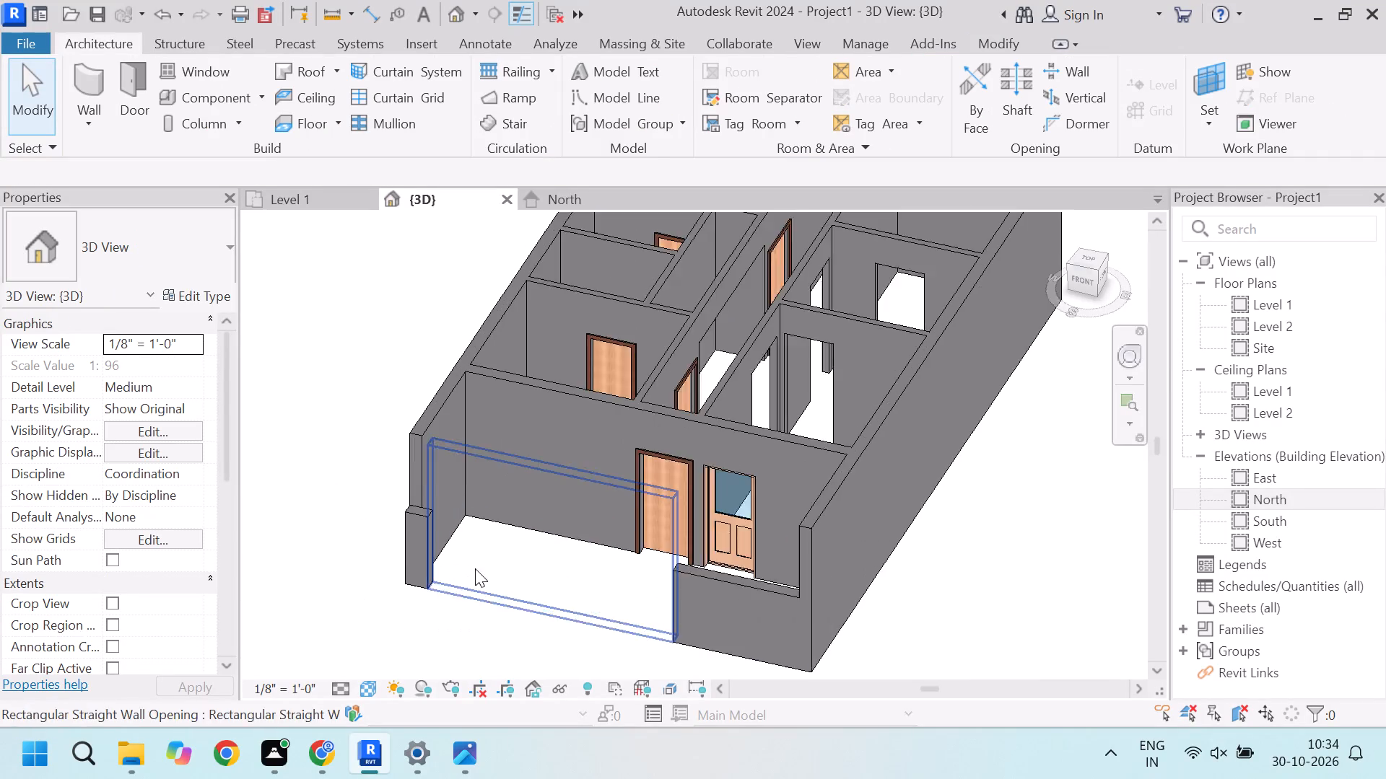
Examine the lowered south outer wall, its junctions with the side walls and the overall building in 3D.
scroll(391, 434, up, 4)
click(397, 433)
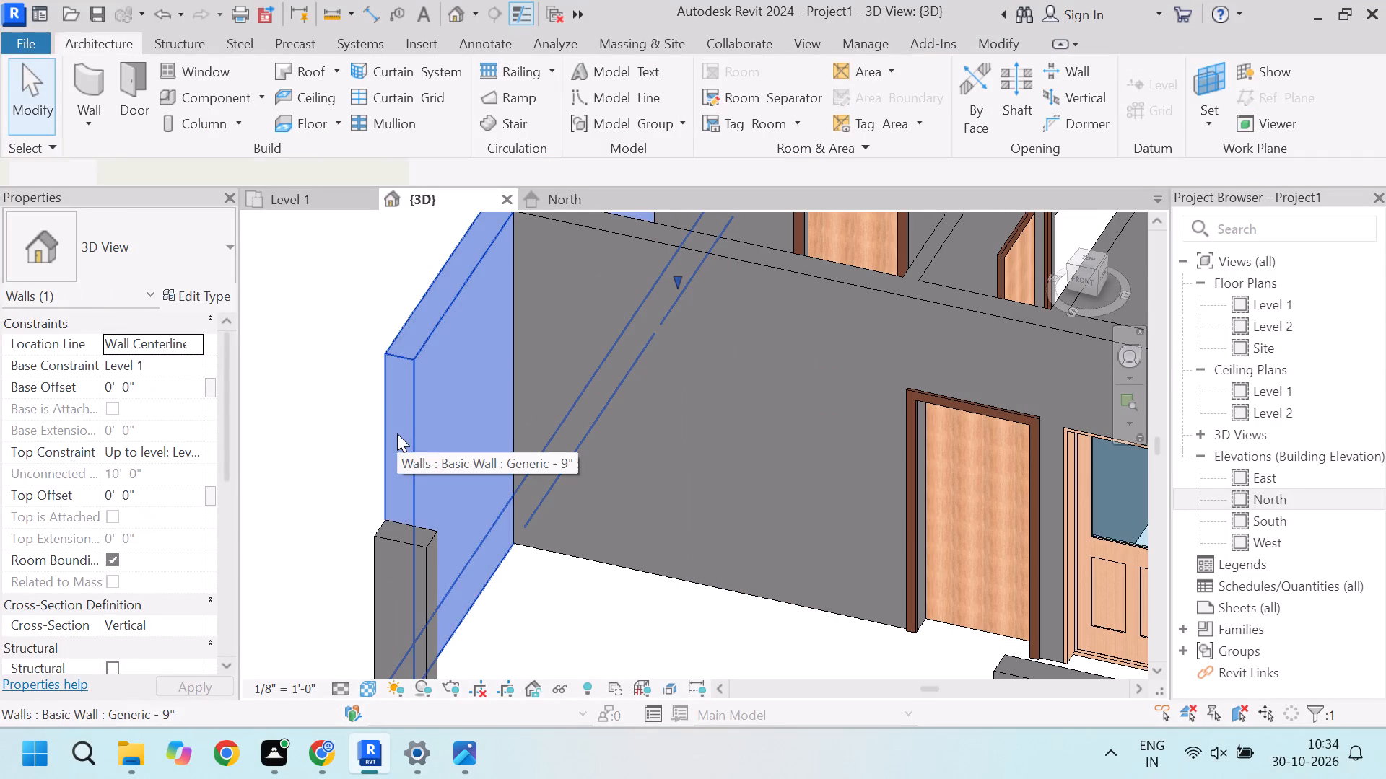
scroll(389, 449, down, 3)
scroll(399, 434, up, 3)
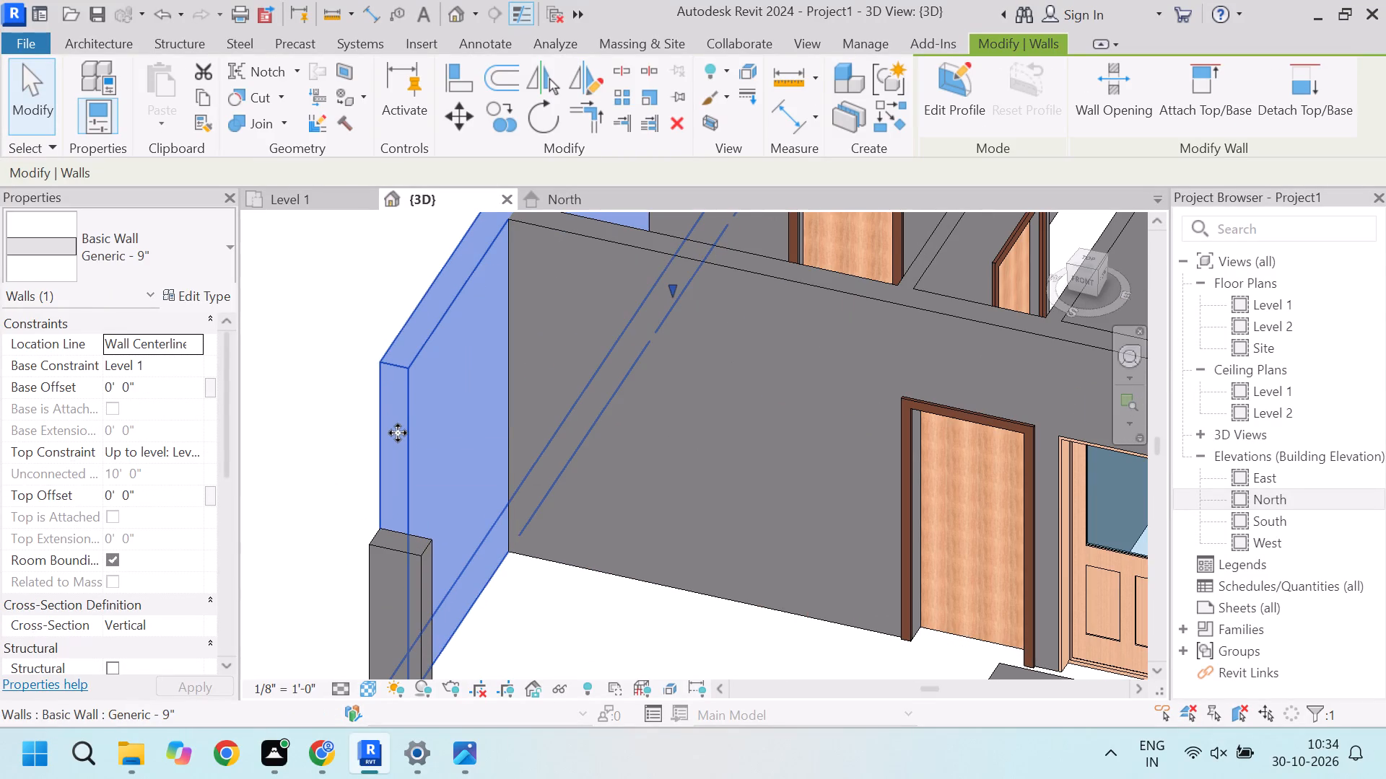
click(387, 542)
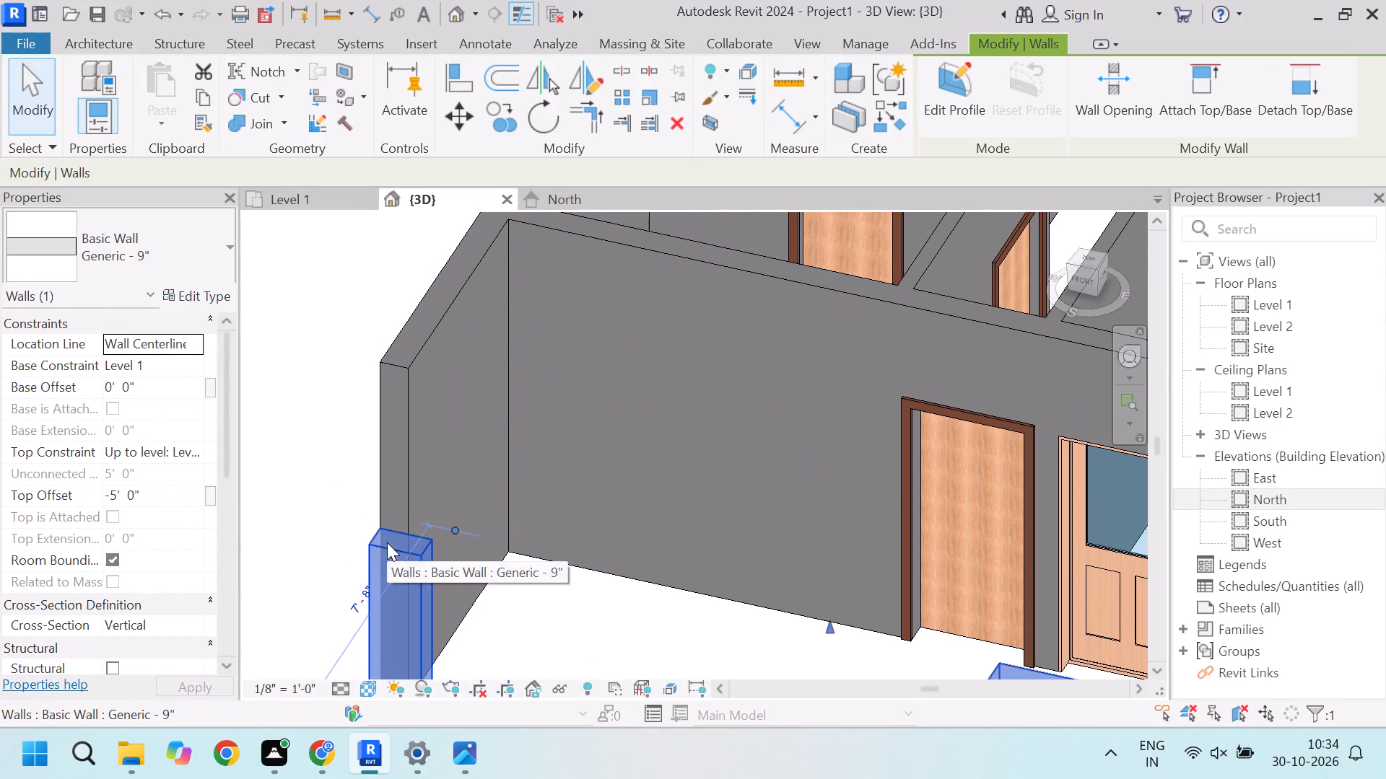
click(344, 433)
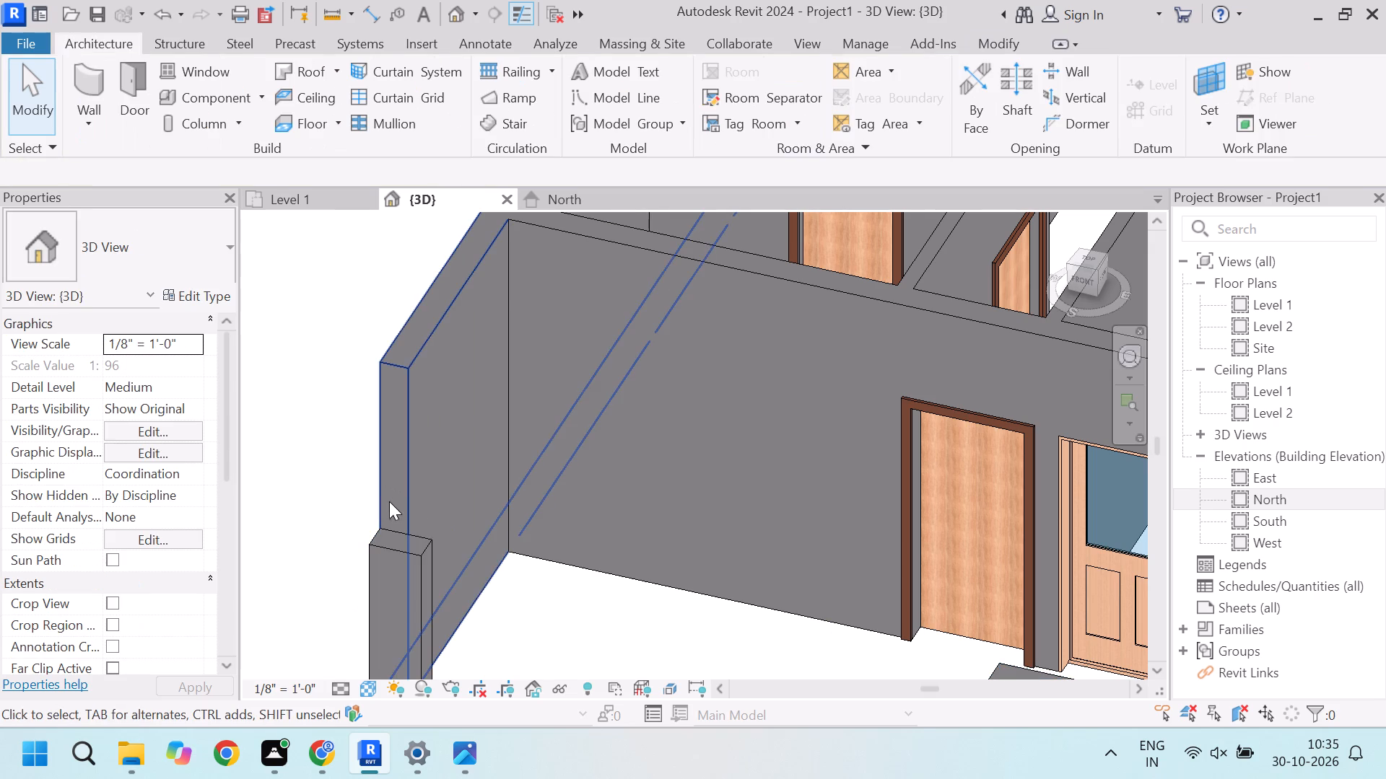
click(419, 547)
scroll(394, 533, down, 6)
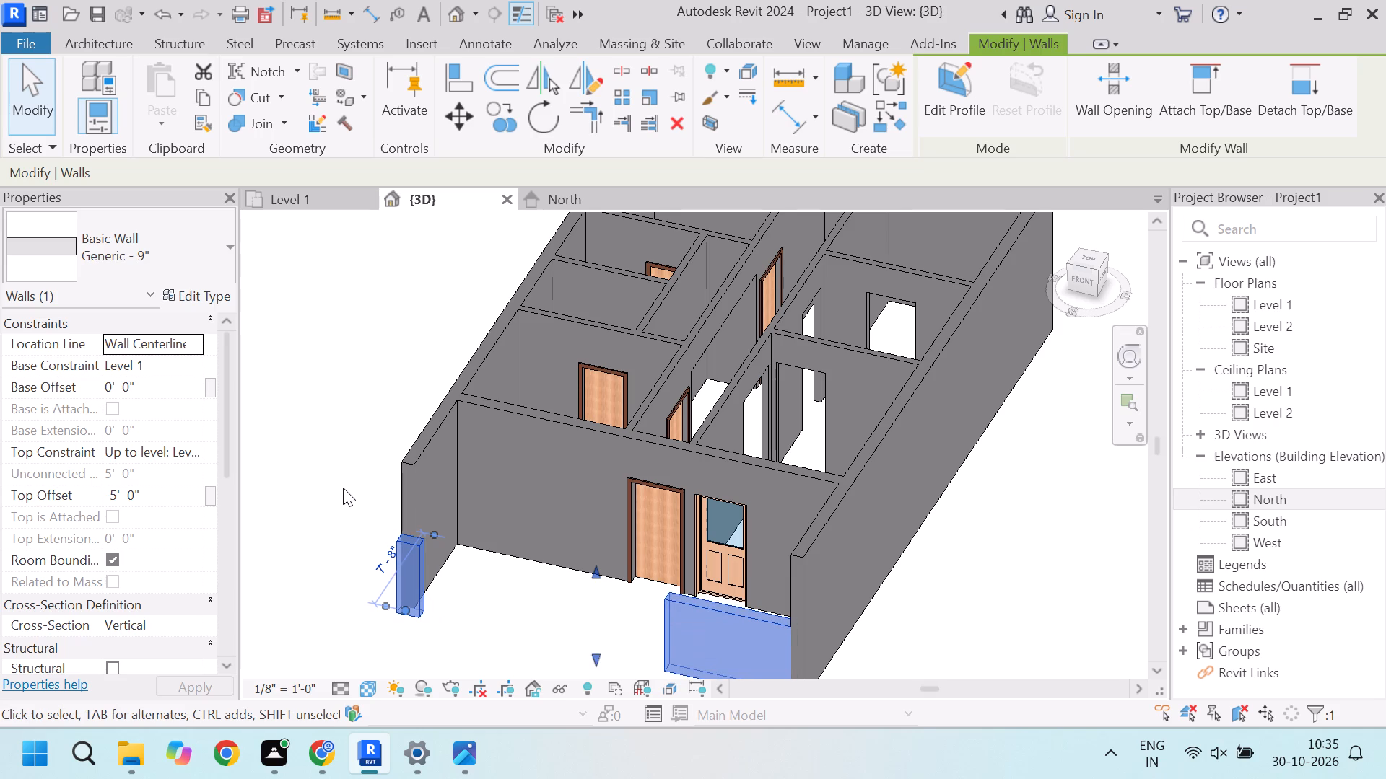
scroll(793, 597, down, 3)
scroll(731, 601, up, 4)
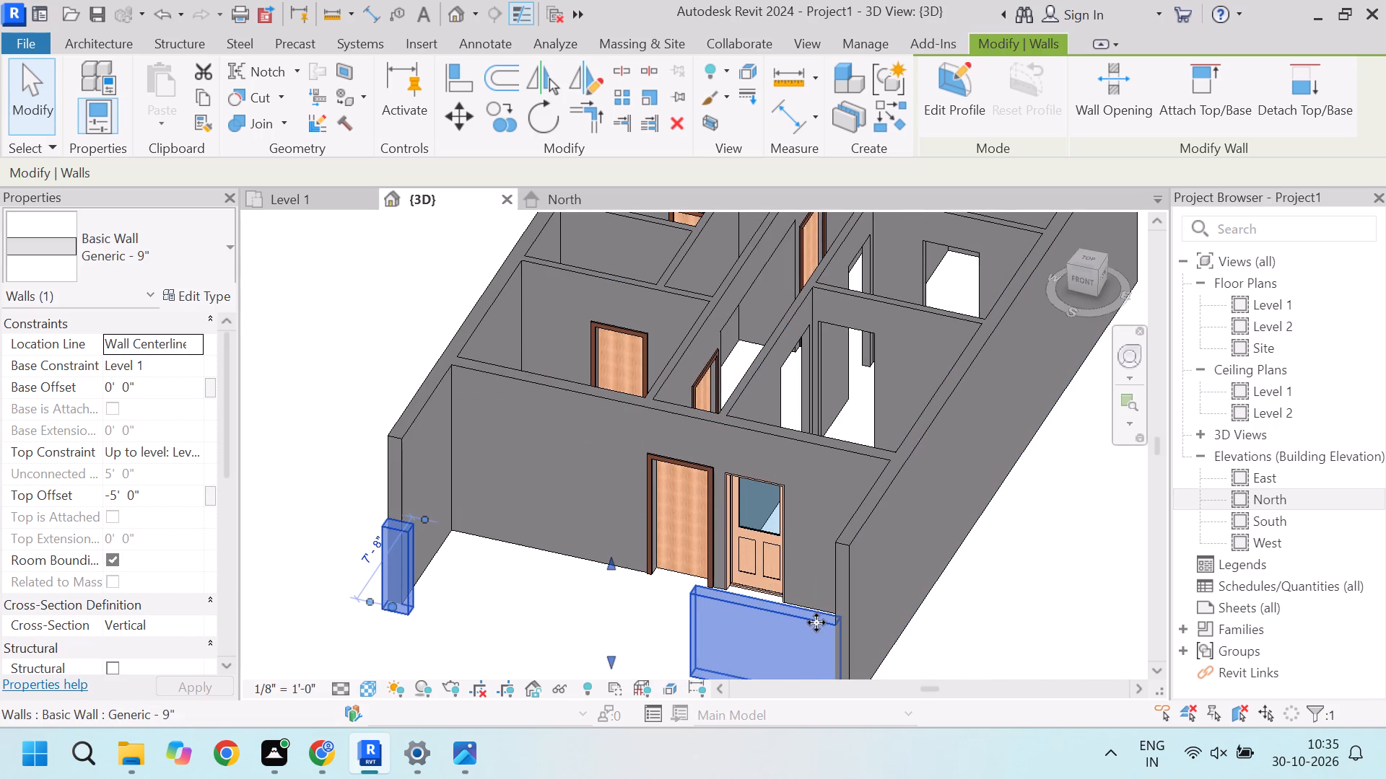
scroll(817, 622, down, 1)
scroll(751, 607, down, 4)
scroll(591, 608, up, 3)
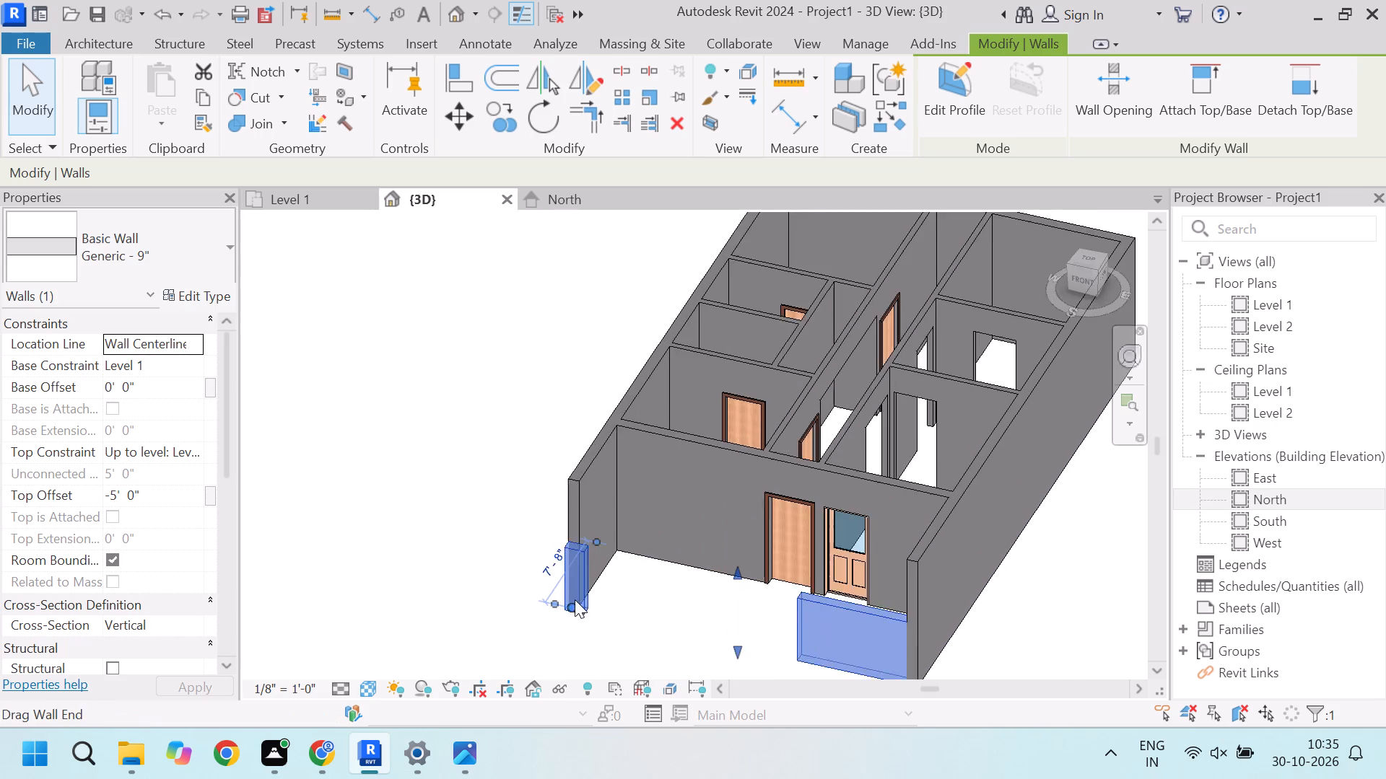
scroll(589, 599, up, 3)
scroll(694, 608, down, 4)
scroll(905, 568, up, 2)
scroll(737, 581, down, 4)
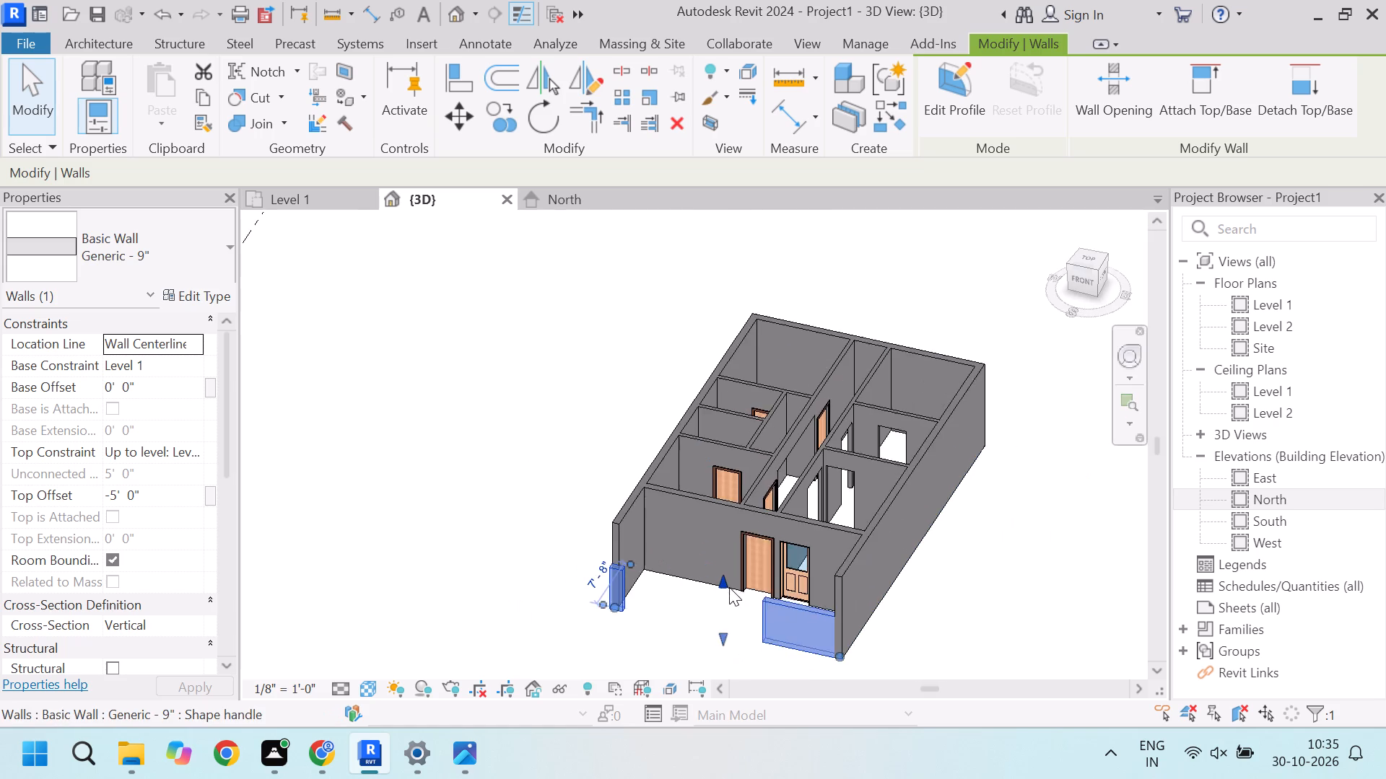
scroll(729, 587, down, 3)
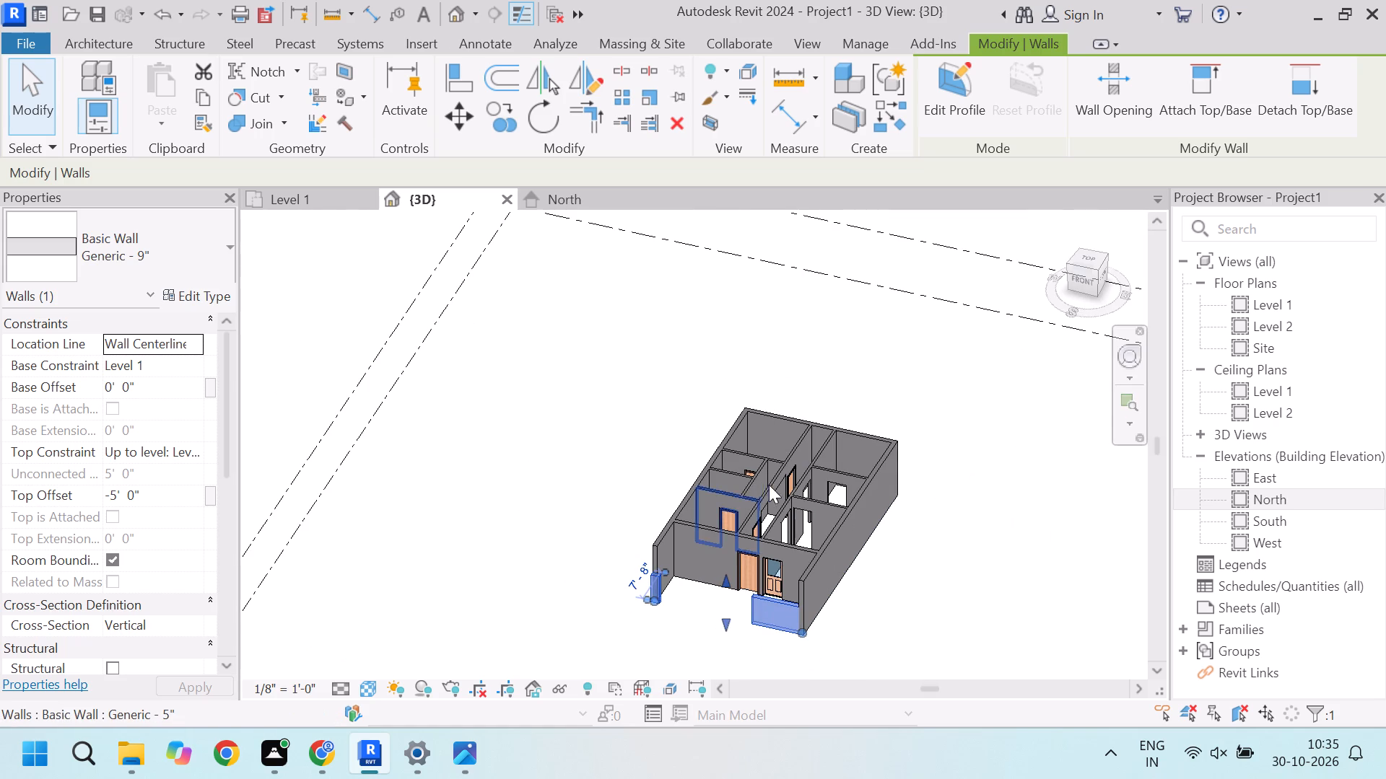
scroll(769, 485, down, 3)
scroll(774, 595, up, 6)
key(Escape)
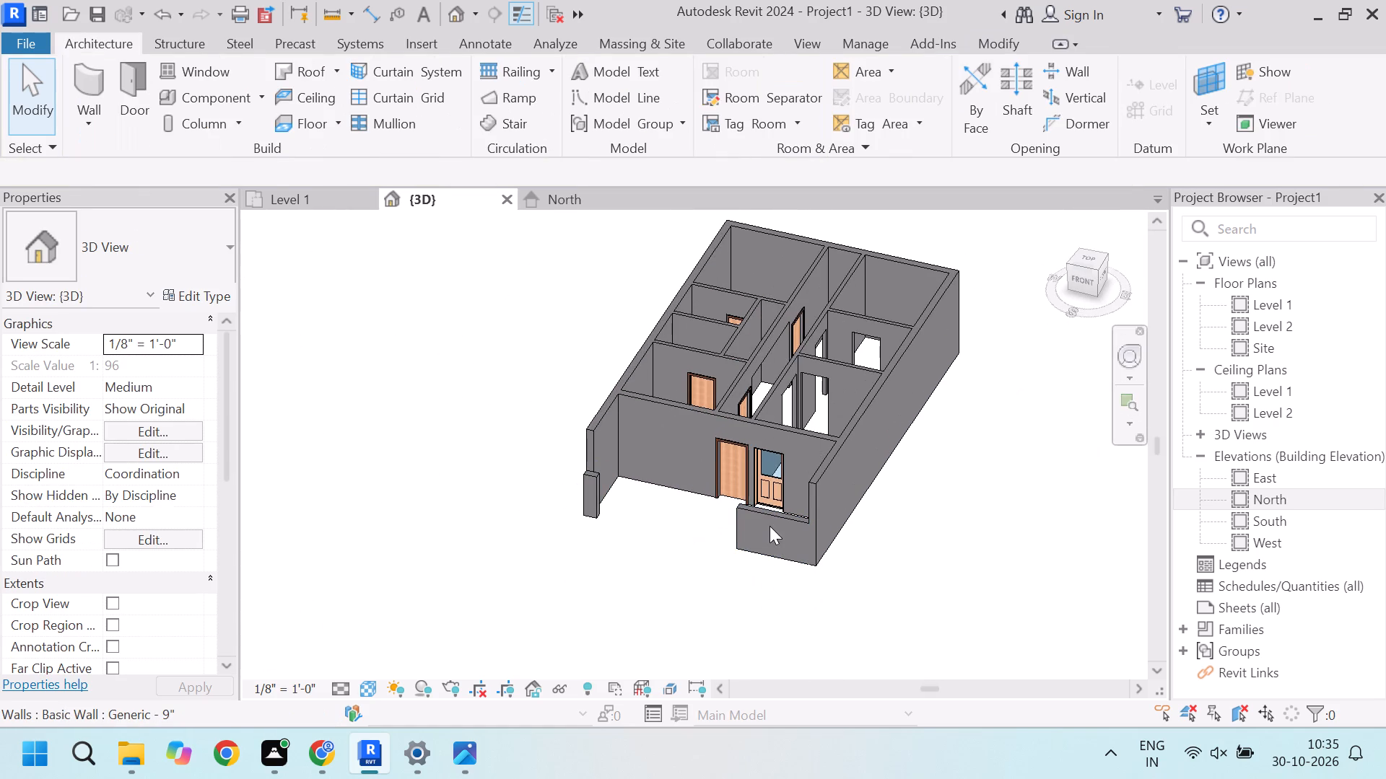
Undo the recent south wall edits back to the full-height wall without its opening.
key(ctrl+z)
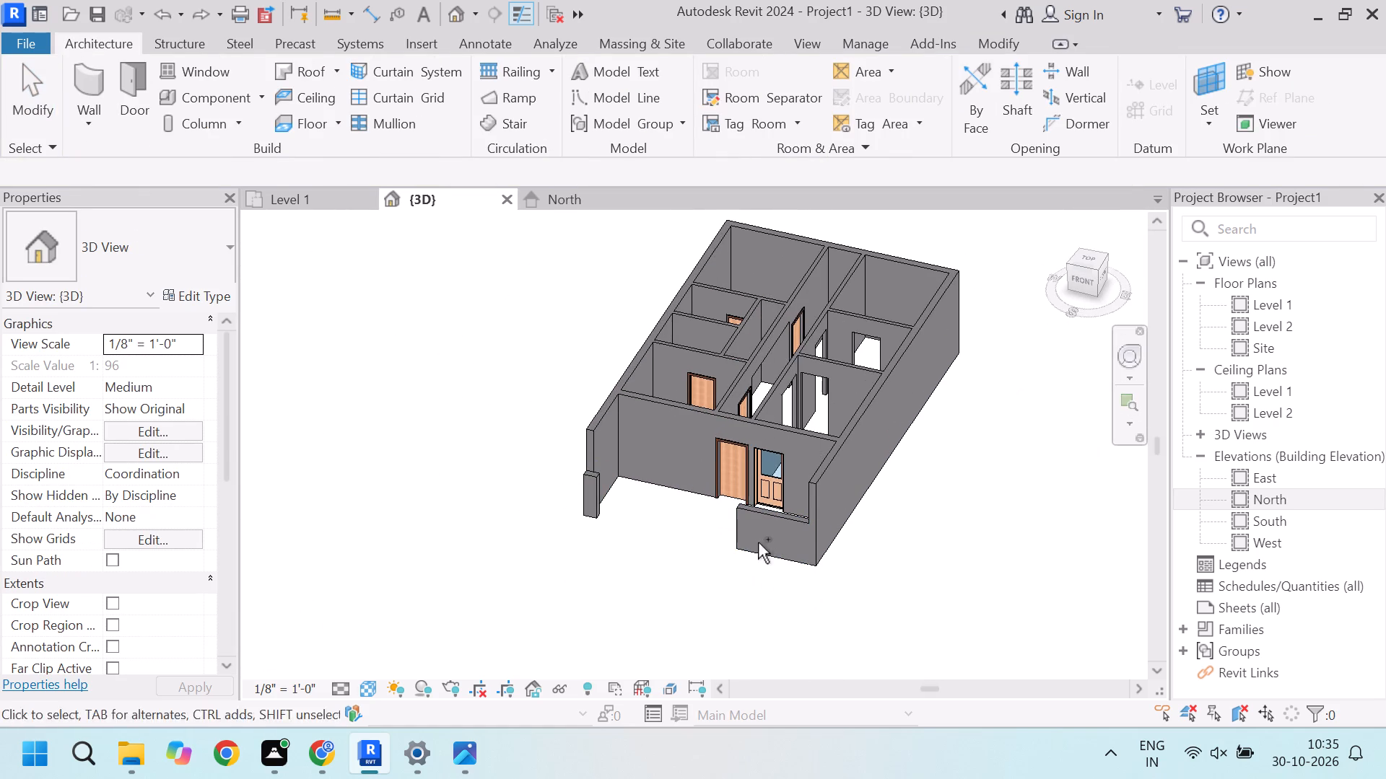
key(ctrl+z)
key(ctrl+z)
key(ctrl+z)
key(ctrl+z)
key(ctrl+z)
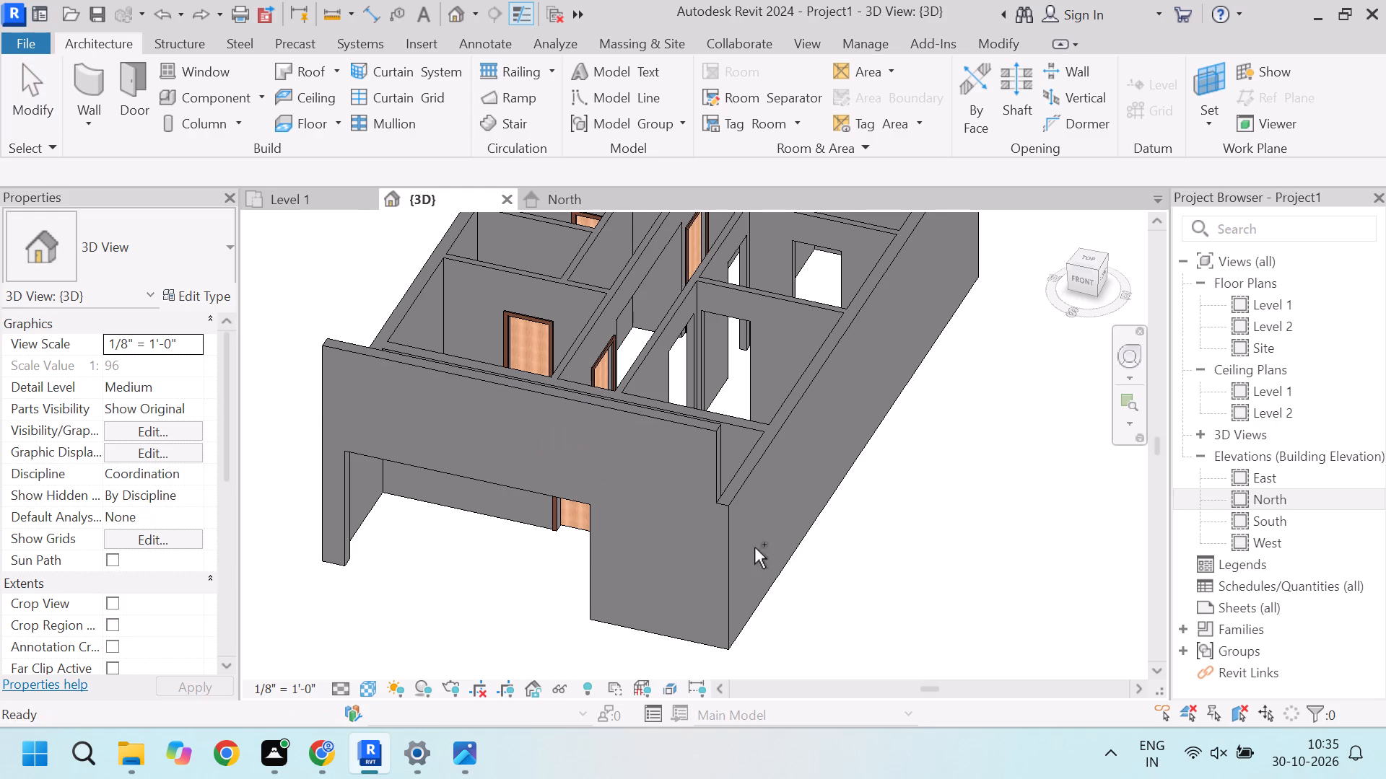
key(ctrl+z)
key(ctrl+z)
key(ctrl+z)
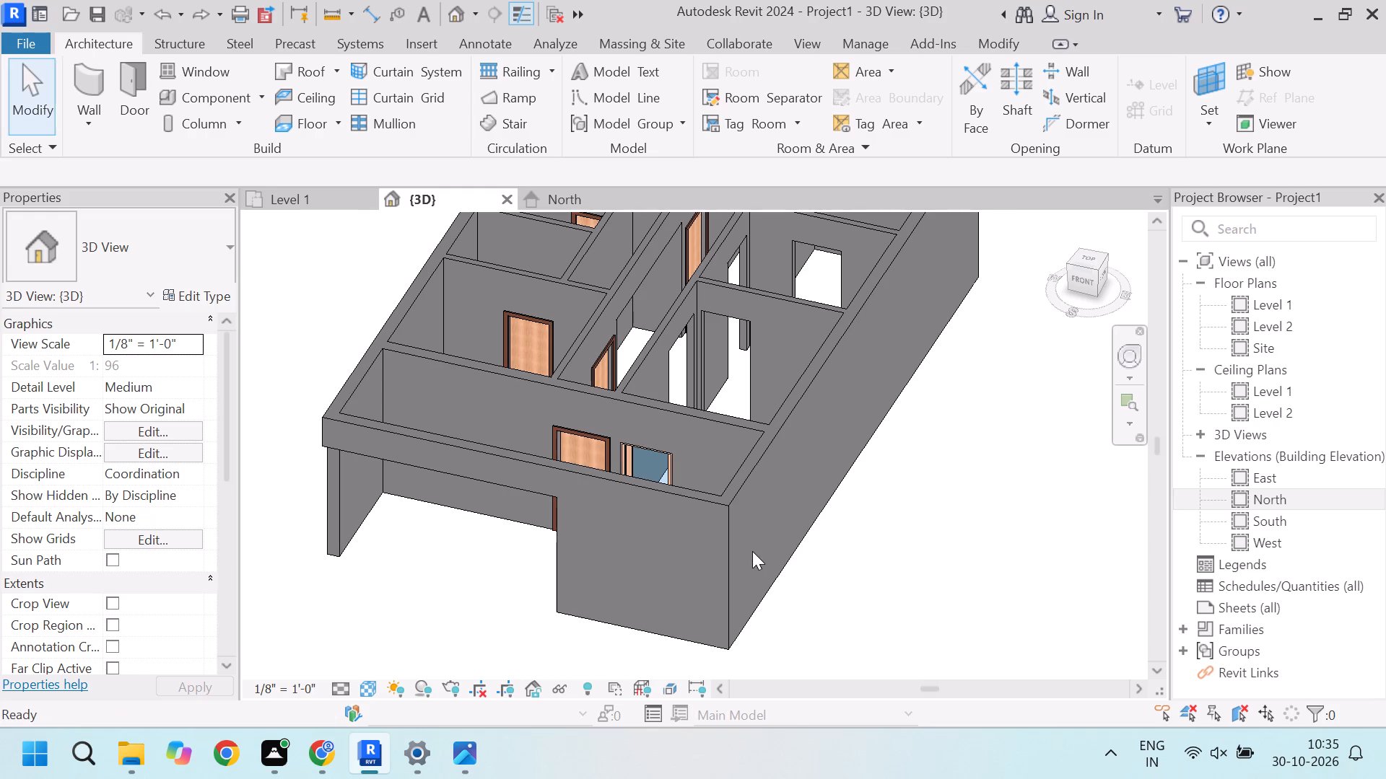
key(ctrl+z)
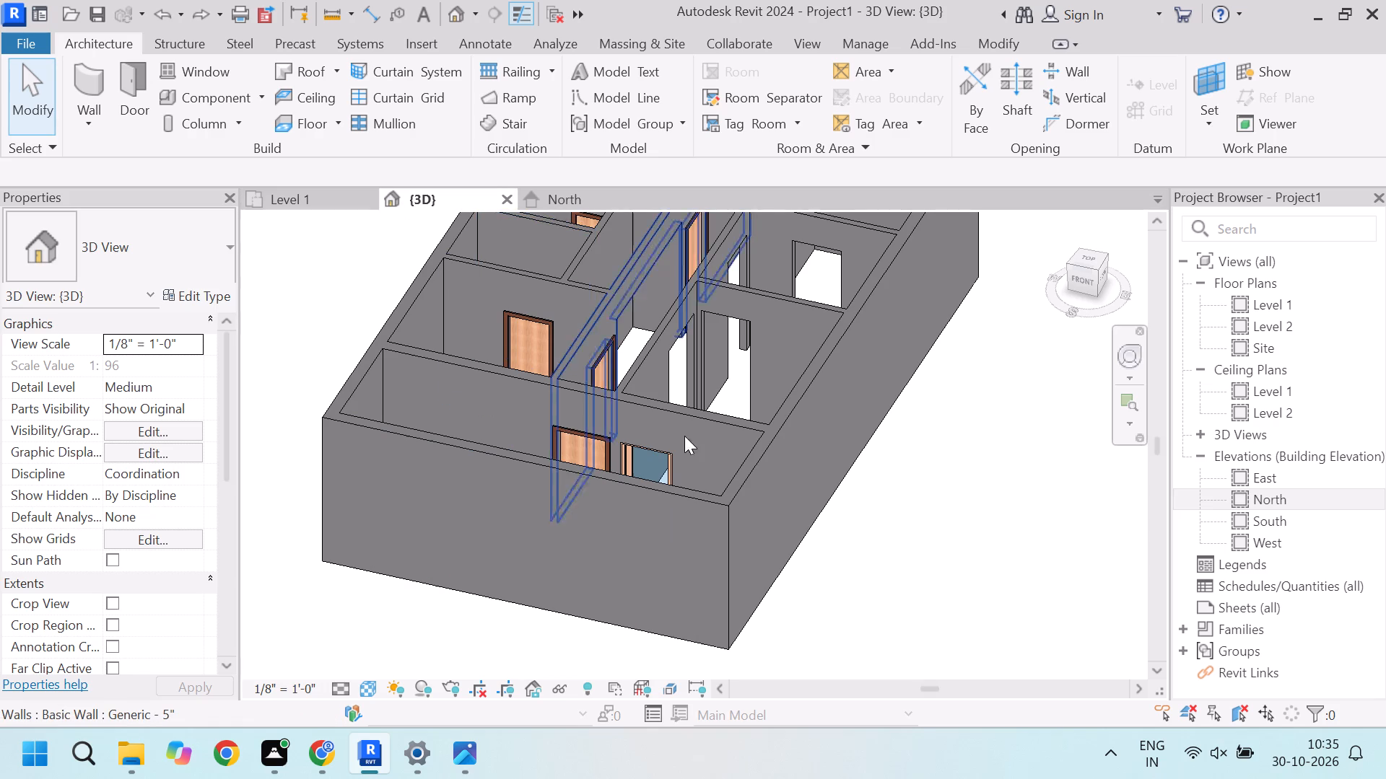
Examine the Level 1 floor plan, covering the partitions, doors, openings and south room.
scroll(805, 592, down, 5)
click(326, 202)
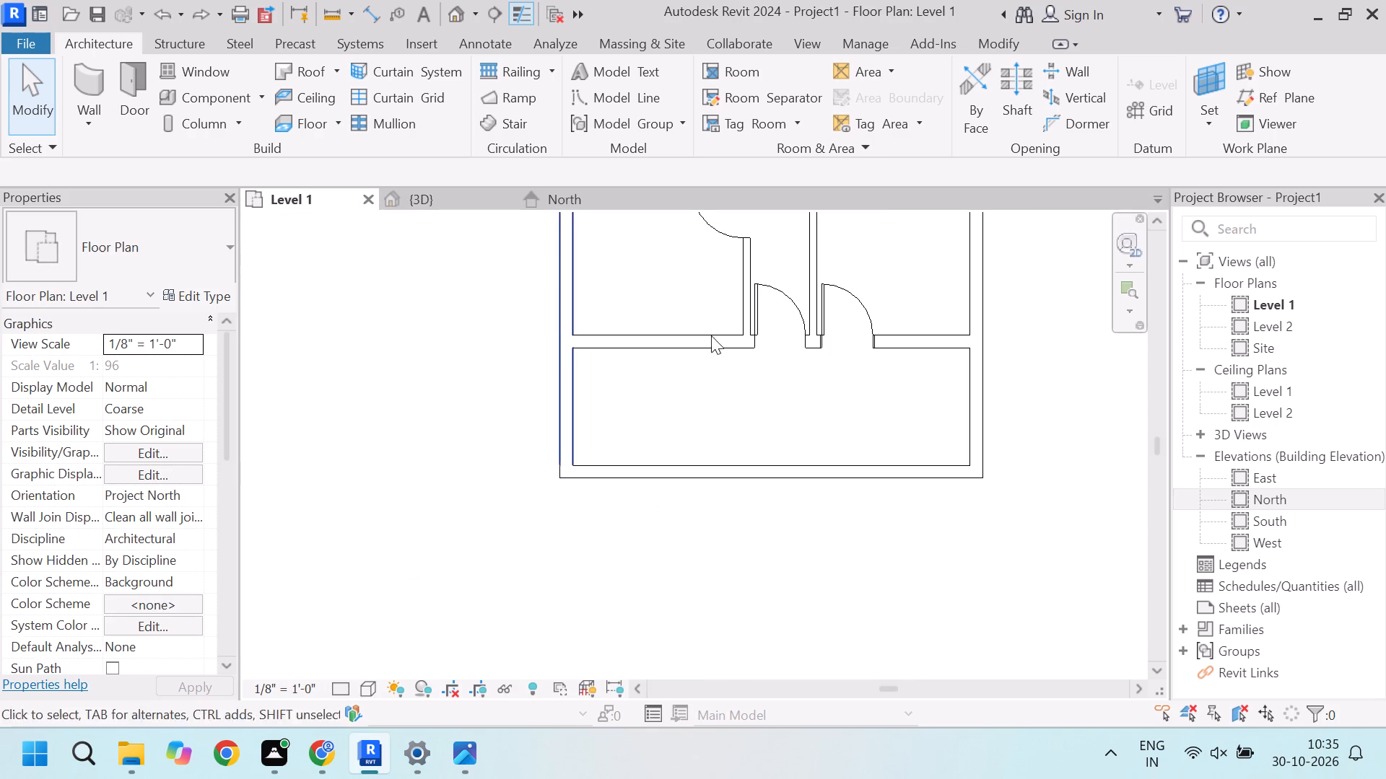
scroll(925, 547, down, 11)
scroll(939, 436, up, 7)
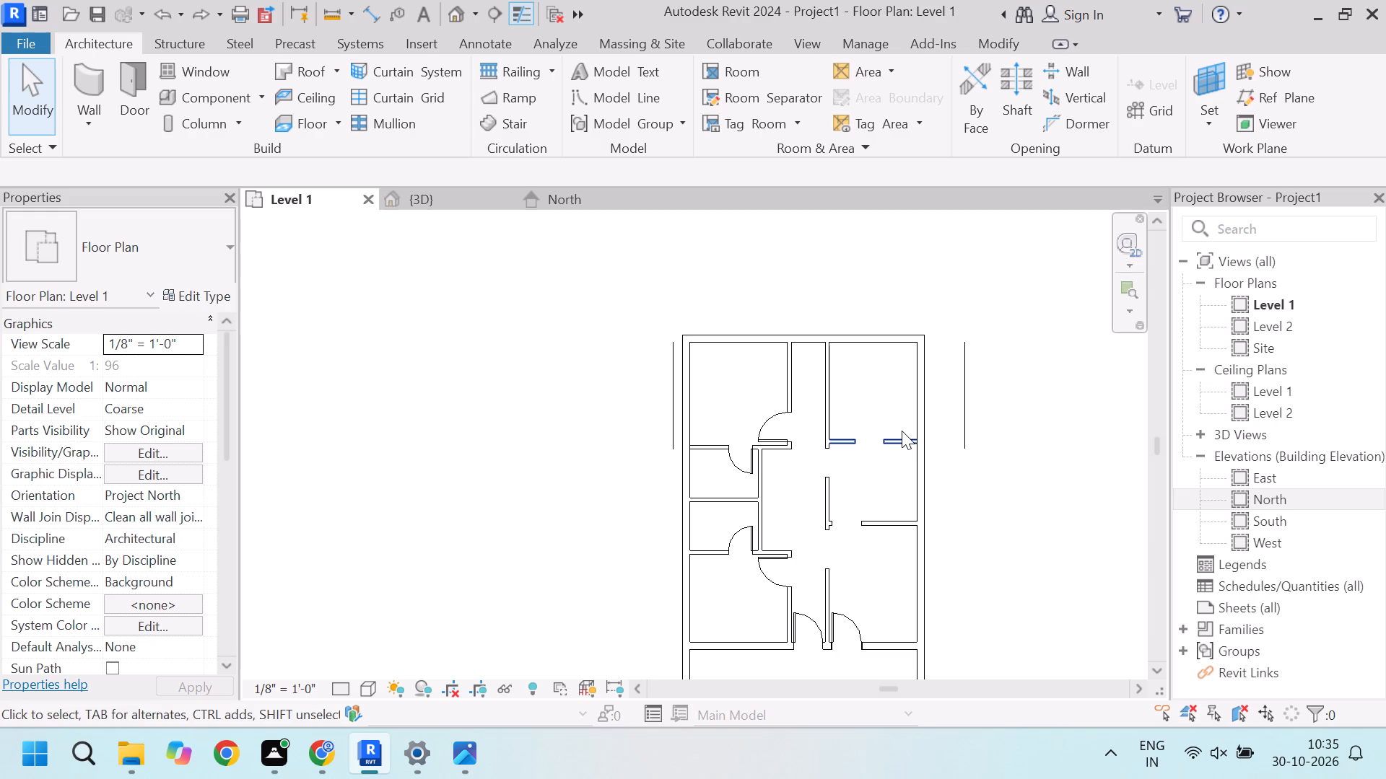
scroll(788, 348, down, 4)
scroll(884, 481, up, 5)
scroll(740, 398, up, 4)
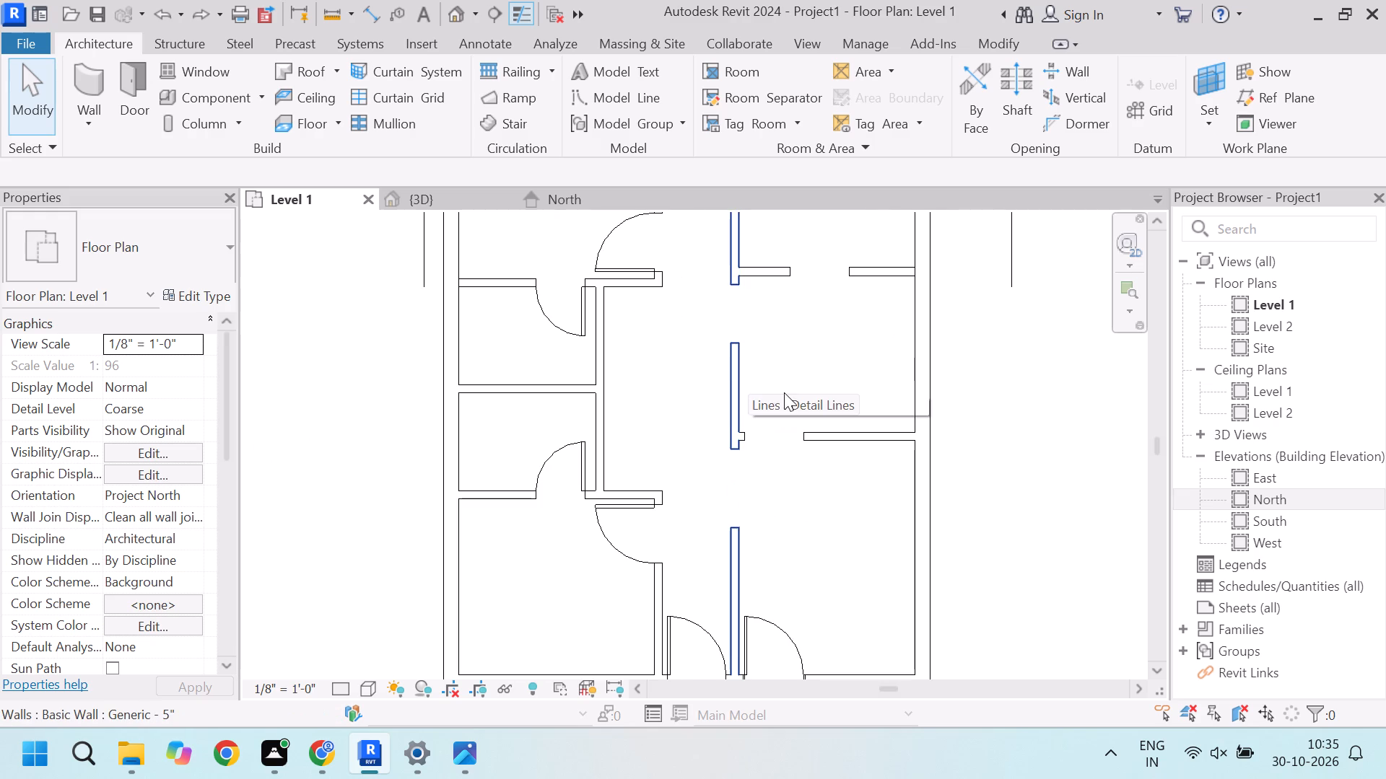
scroll(784, 379, down, 4)
scroll(762, 376, up, 1)
scroll(739, 367, down, 3)
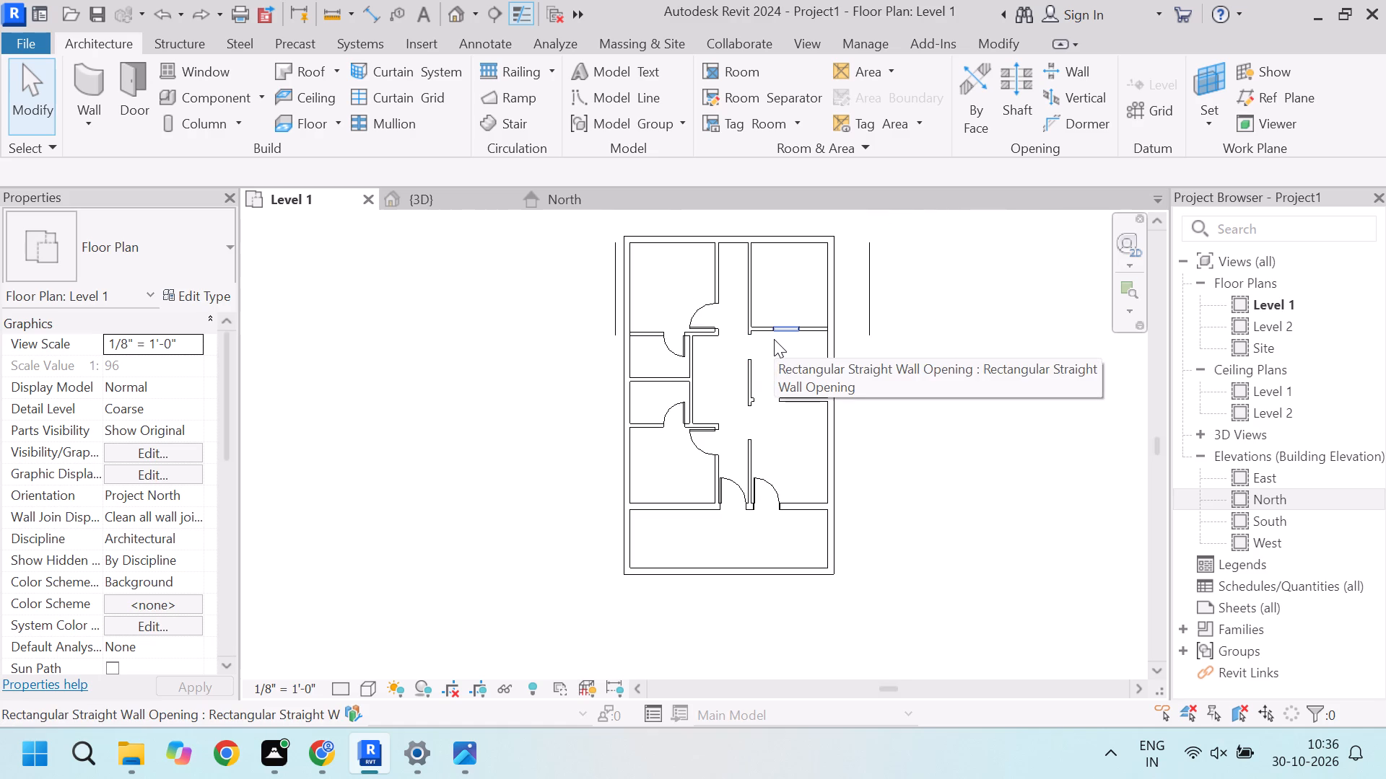
scroll(655, 299, up, 3)
scroll(605, 286, down, 2)
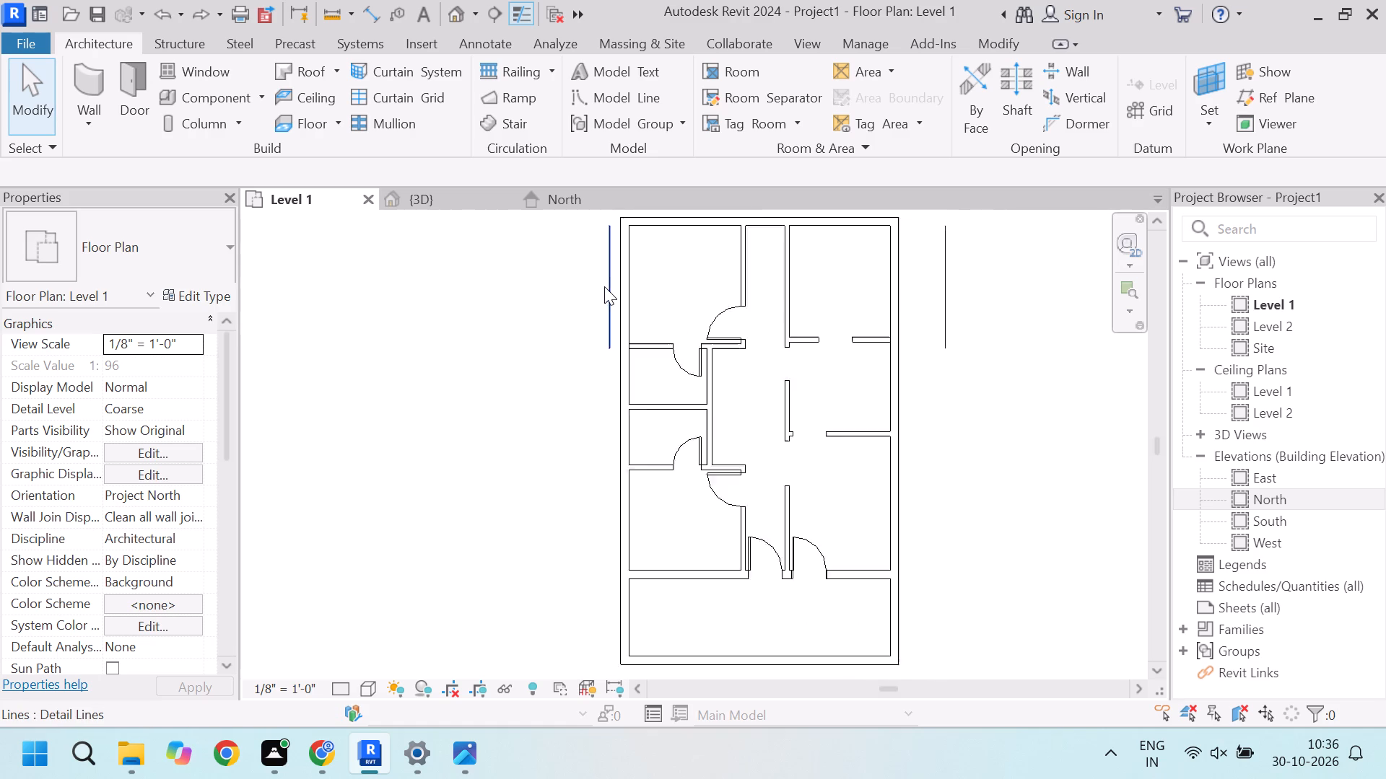
scroll(604, 286, down, 2)
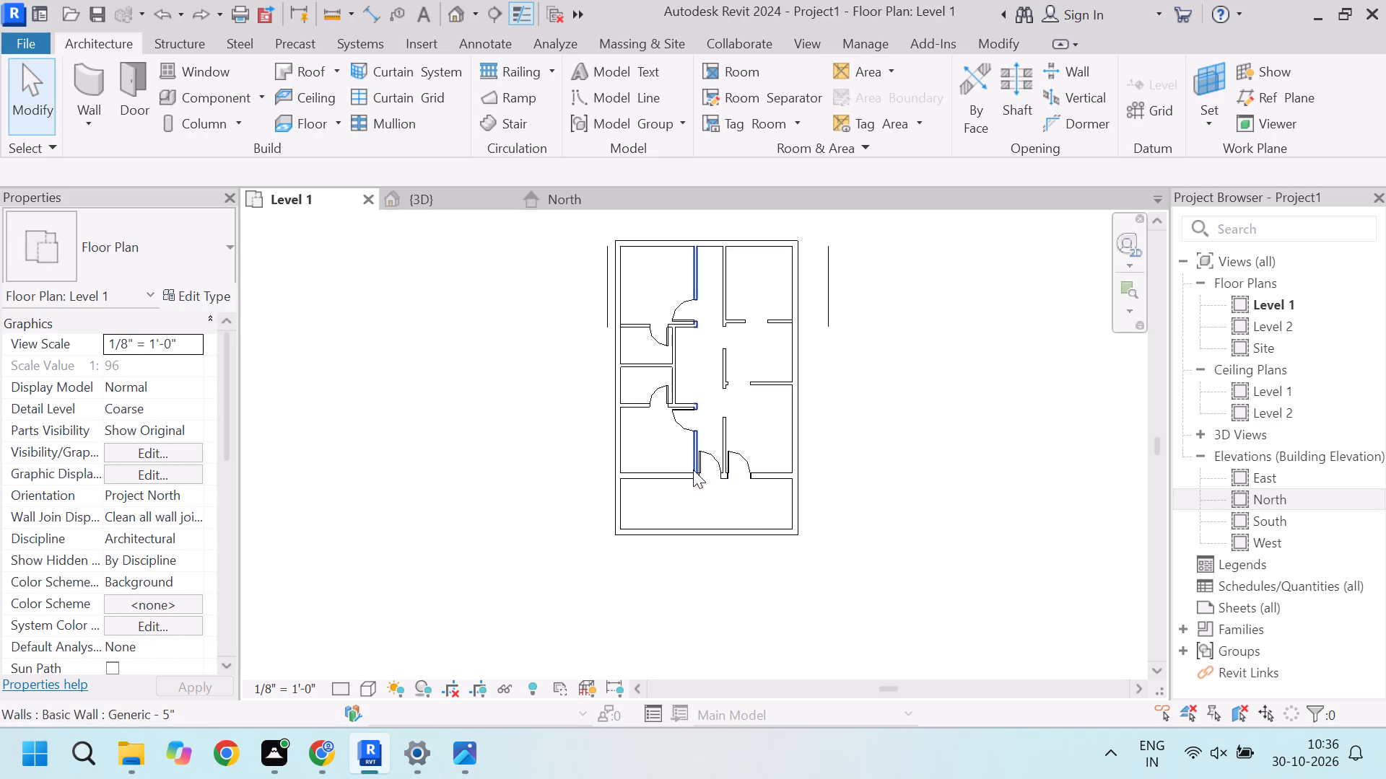
Delete the south outer wall on Level 1 and check the open front in the 3D view.
scroll(737, 532, up, 2)
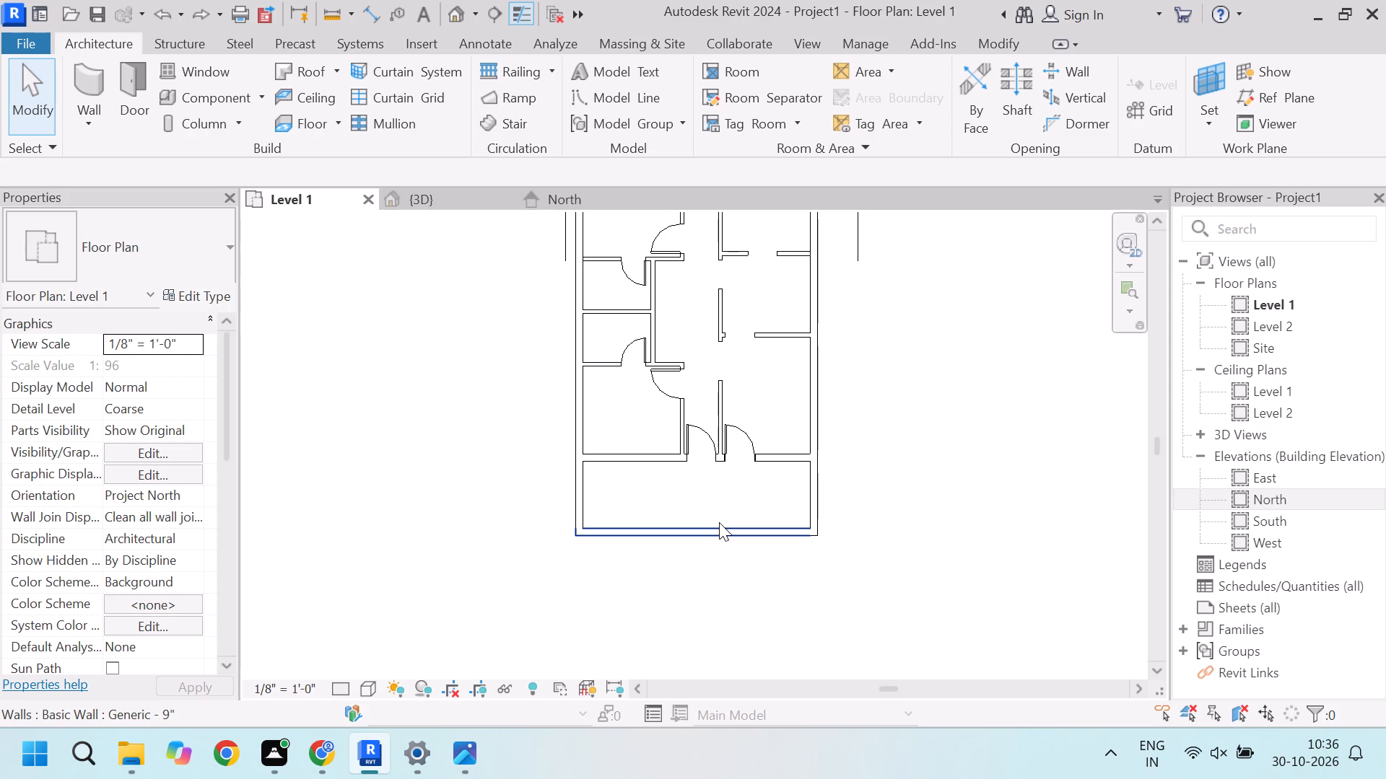
scroll(705, 518, down, 2)
scroll(668, 521, up, 3)
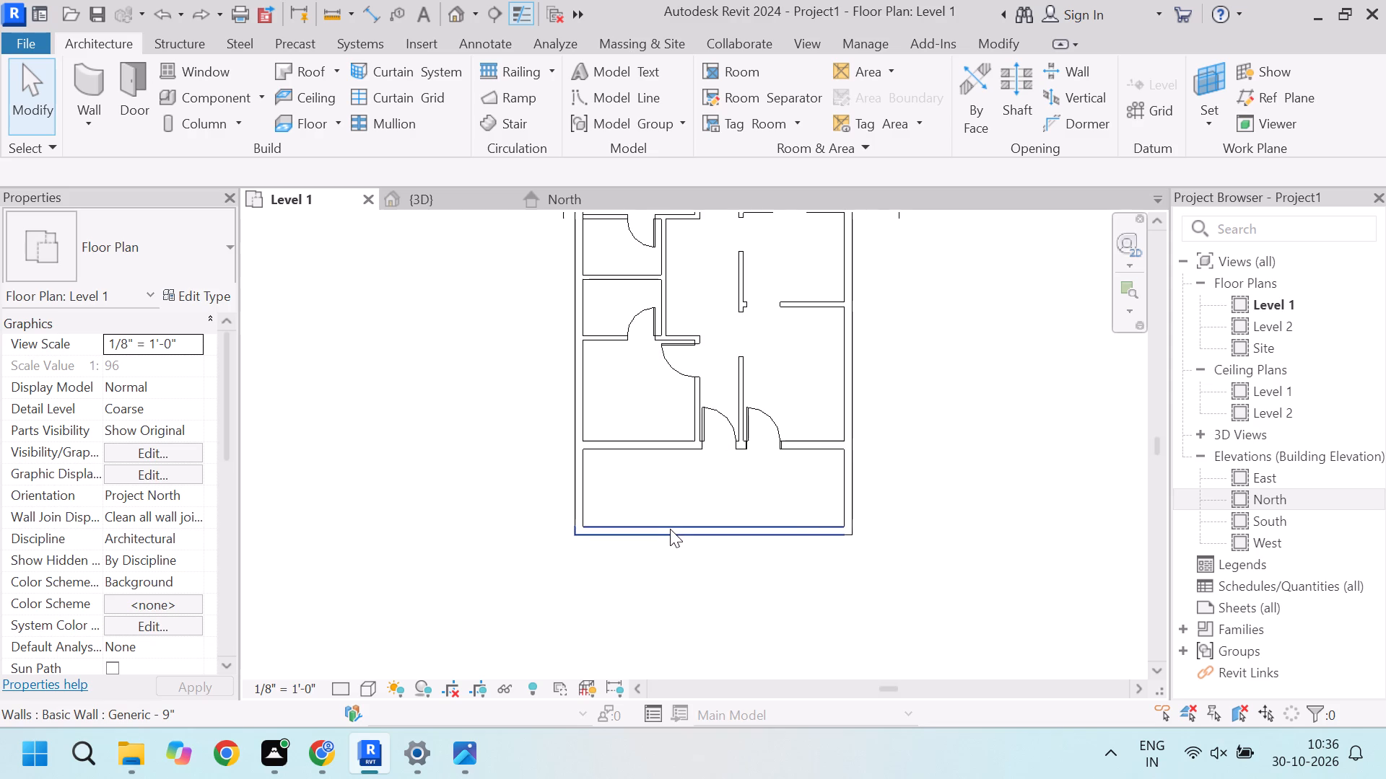
click(673, 529)
key(Delete)
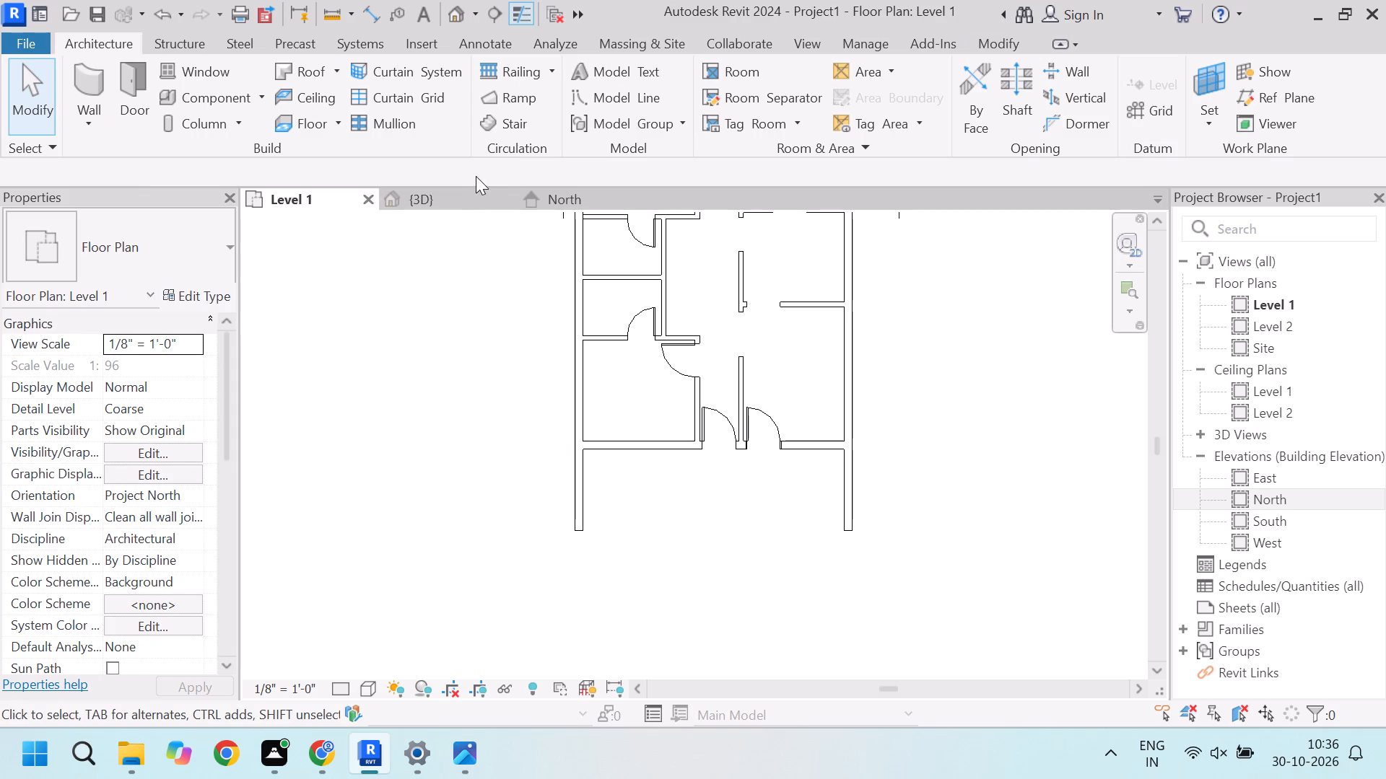
click(444, 195)
scroll(745, 610, up, 3)
scroll(572, 569, down, 4)
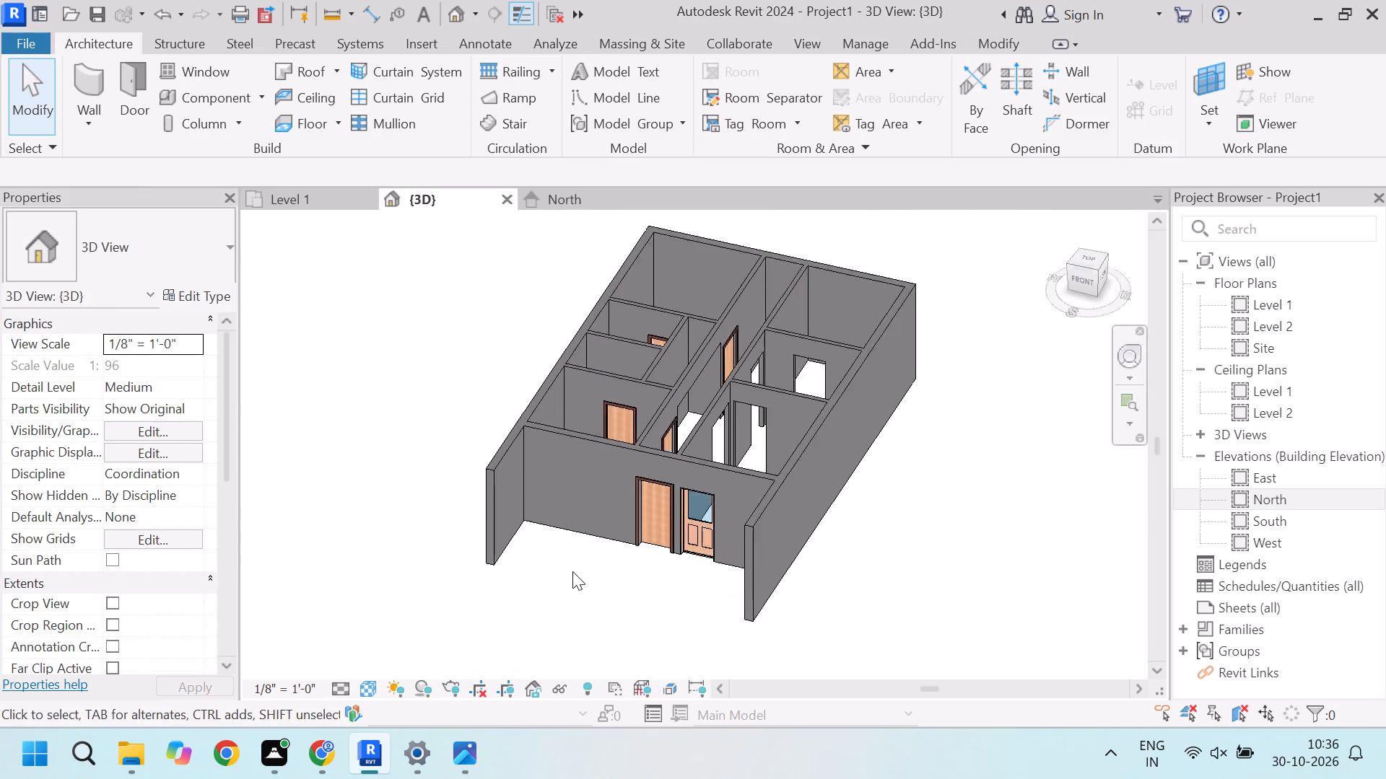
On Level 1, start a Generic - 12" floor and sketch its rectangular boundary from the northwest outer corner to the east wall's southern outer end.
click(310, 205)
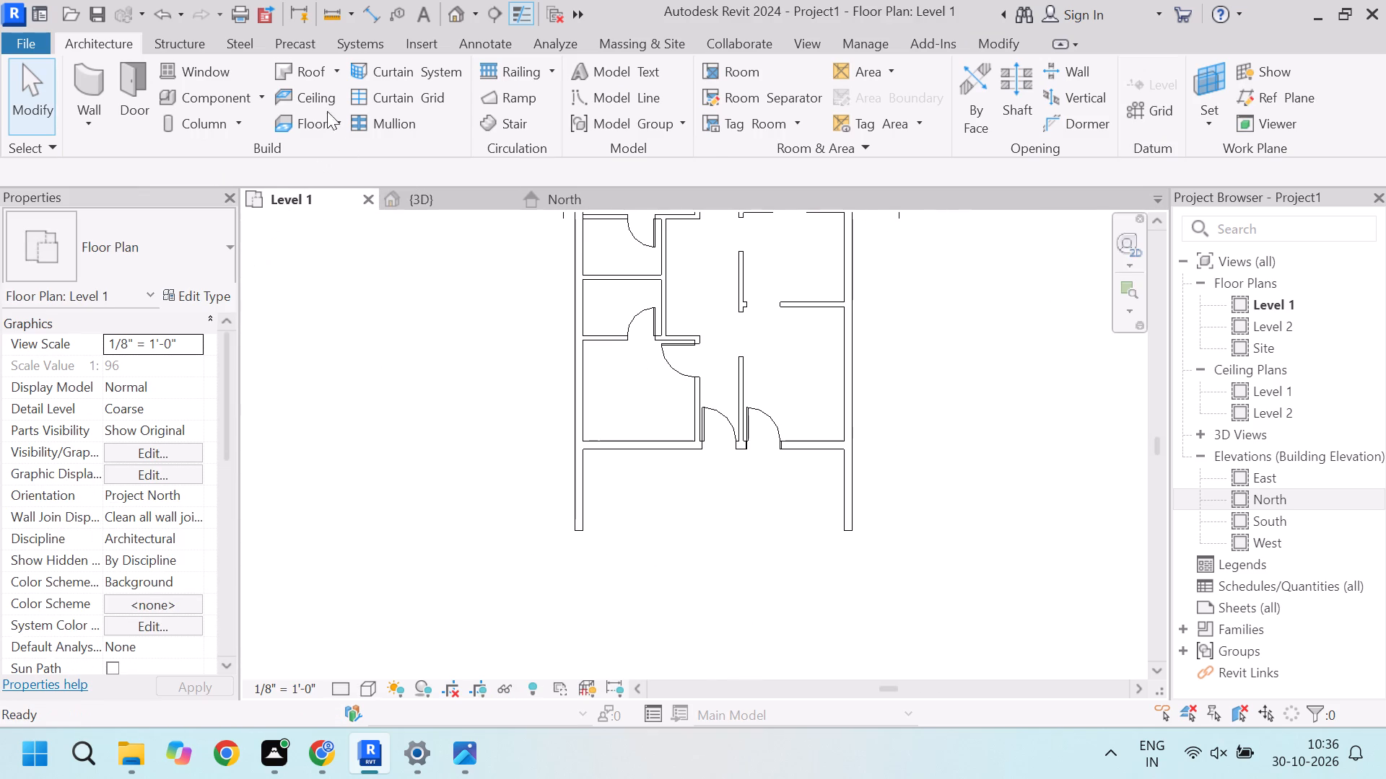
click(297, 128)
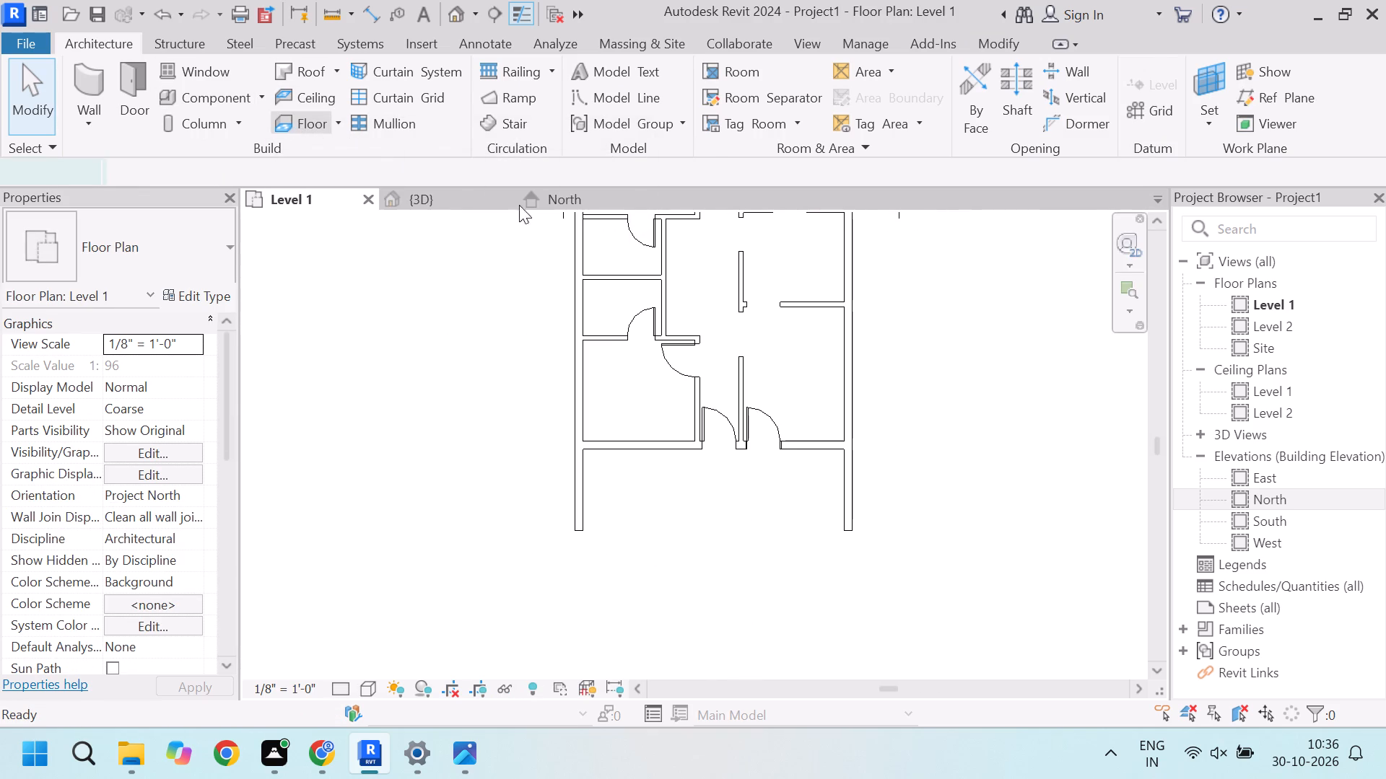
scroll(652, 446, down, 5)
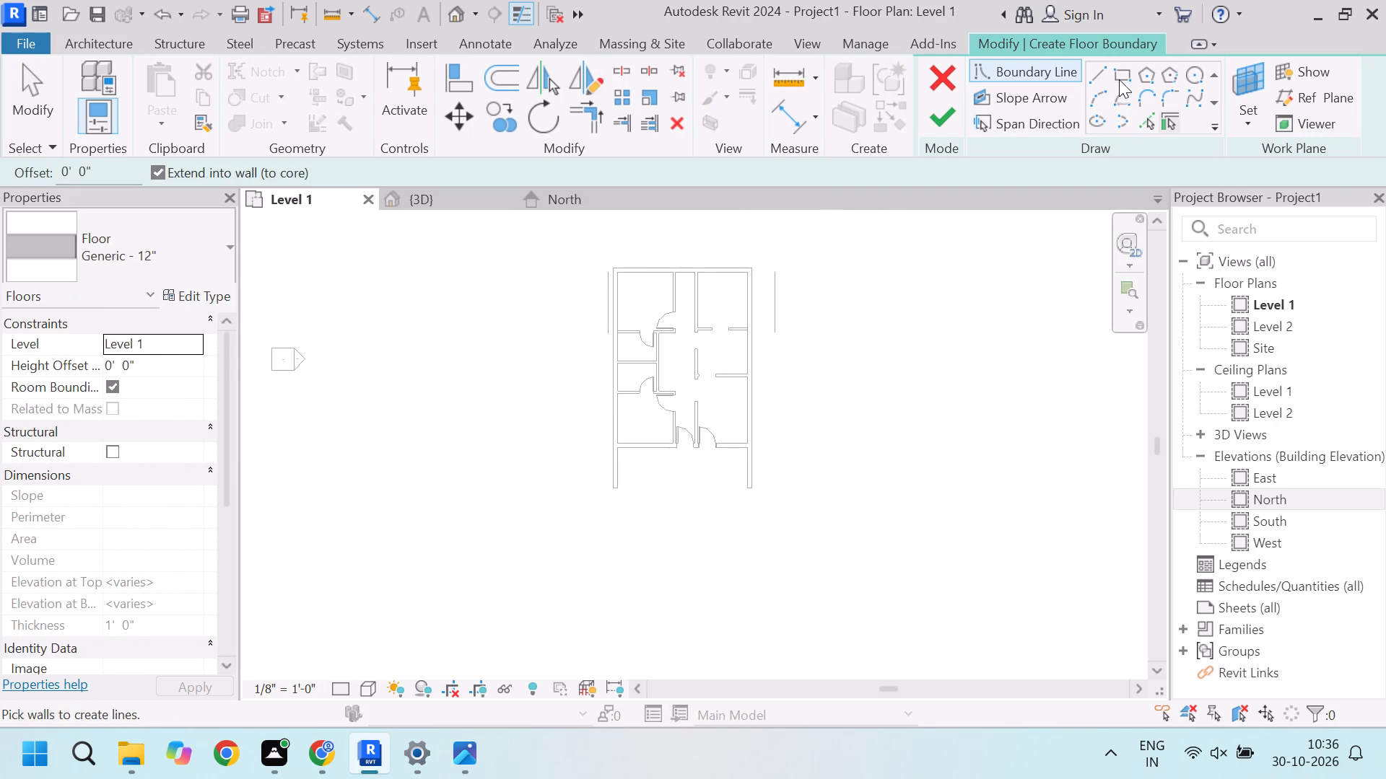
click(1125, 73)
scroll(643, 270, up, 5)
click(584, 258)
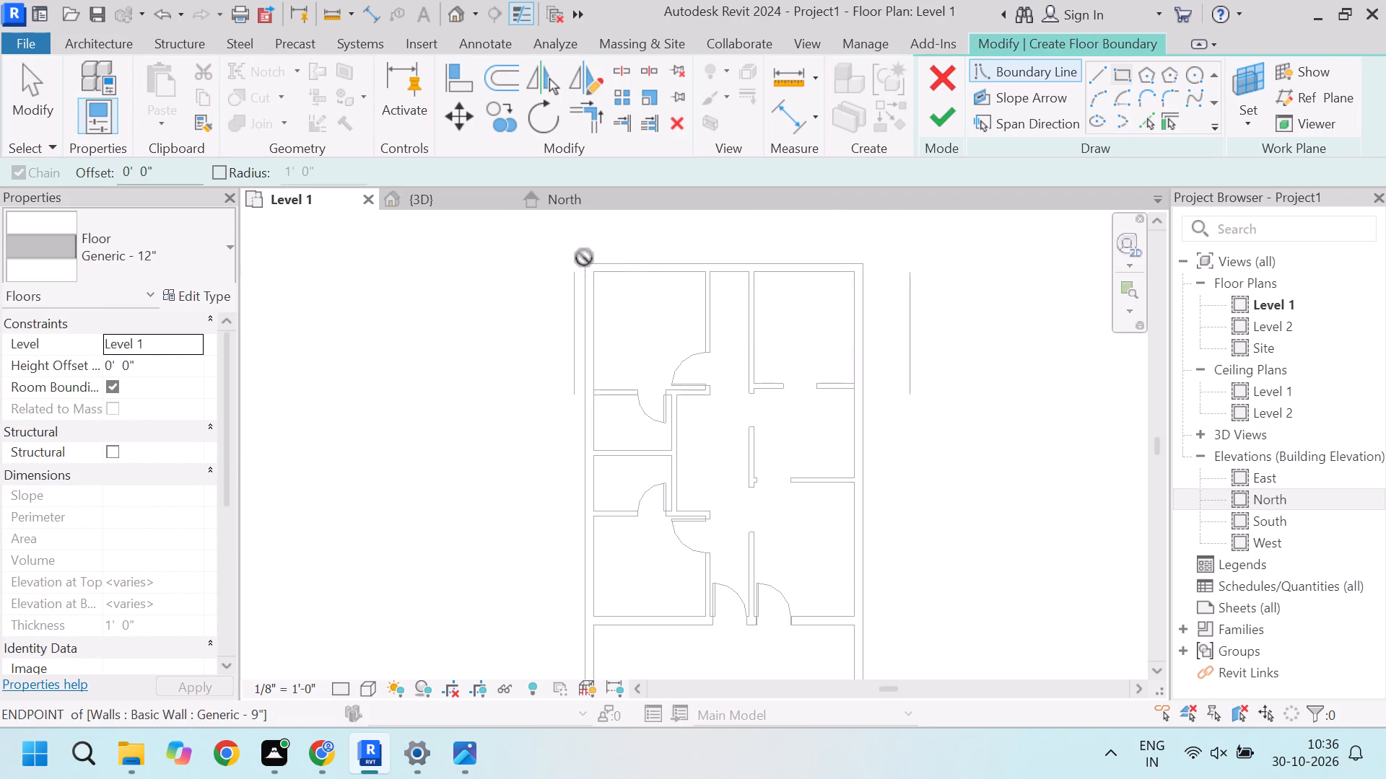
scroll(687, 348, down, 4)
scroll(811, 545, up, 5)
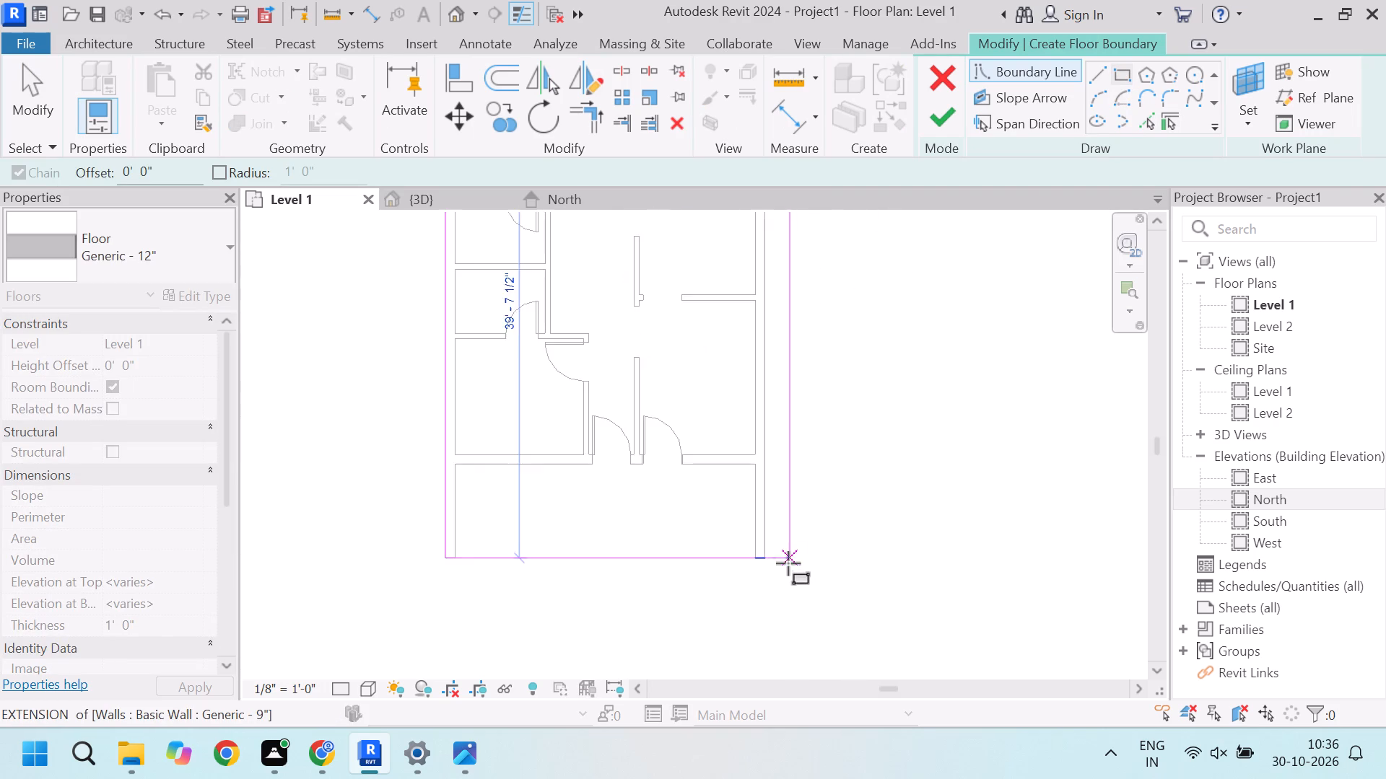
scroll(788, 563, up, 1)
click(768, 564)
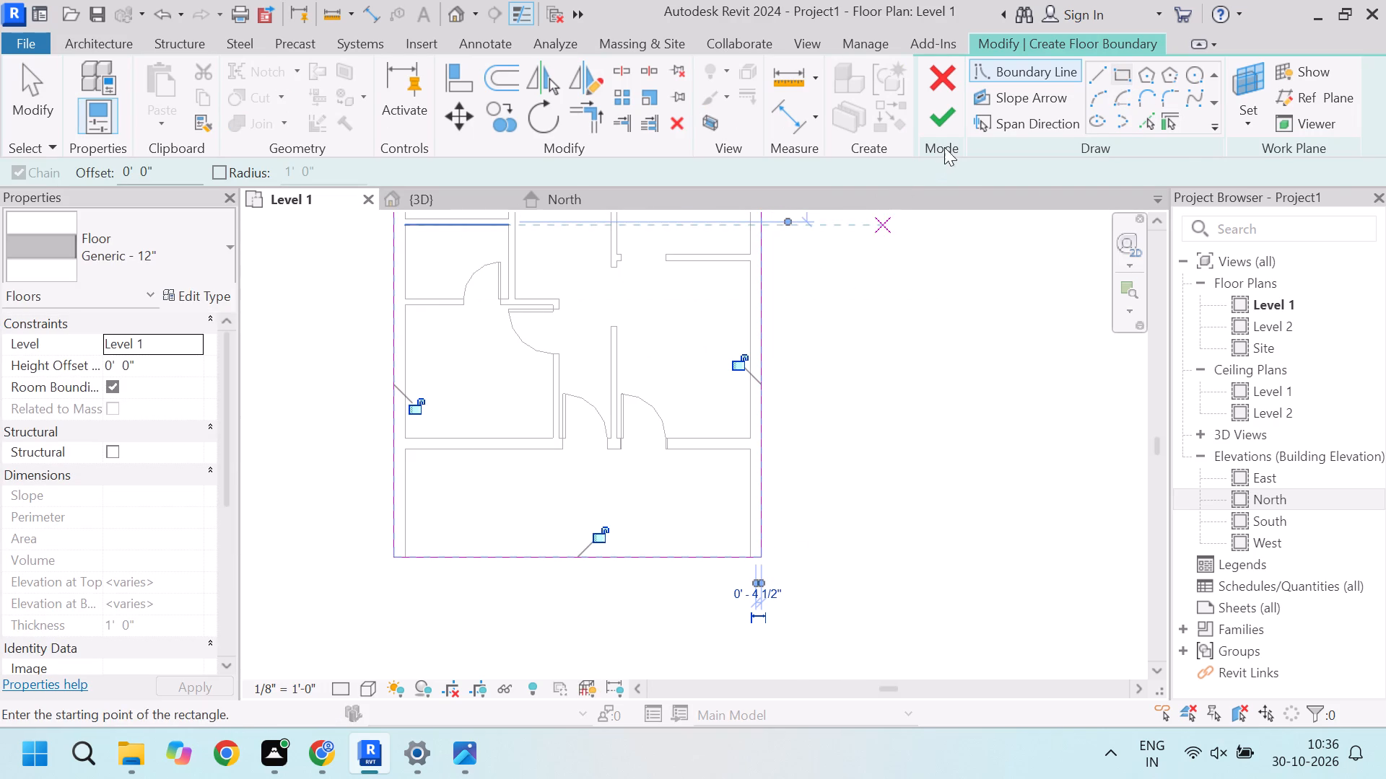
Finish the Generic - 12" floor boundary and check the slab under the building in the 3D view.
click(942, 121)
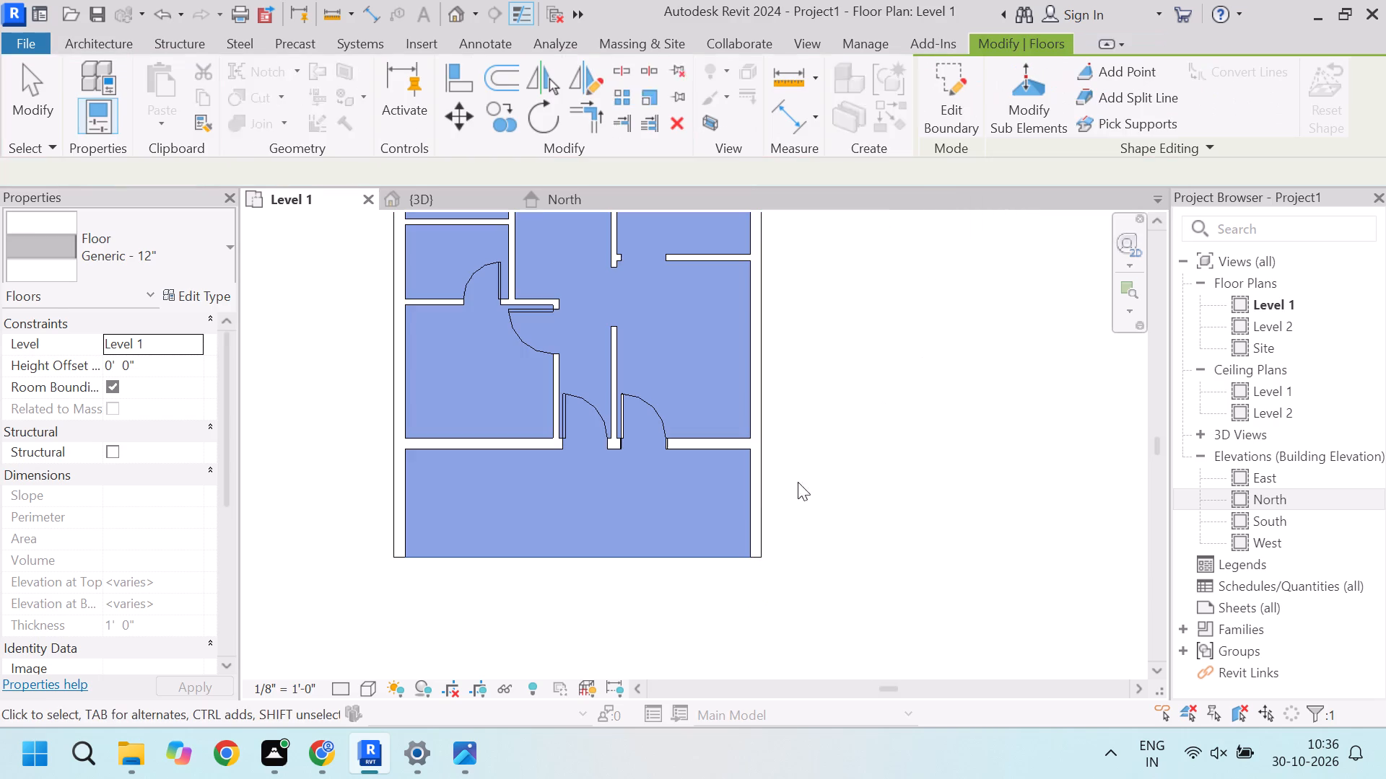
click(434, 197)
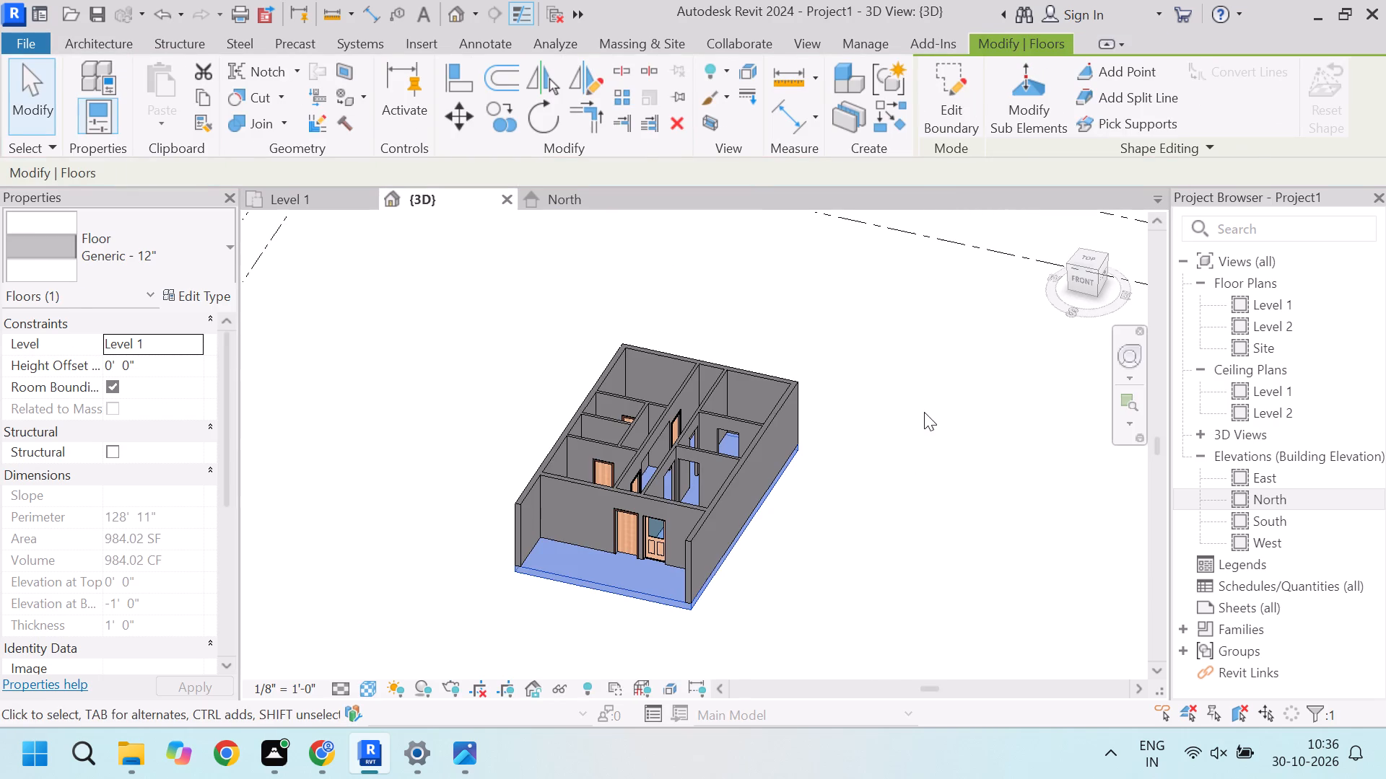
click(924, 412)
scroll(707, 558, up, 4)
scroll(630, 597, up, 4)
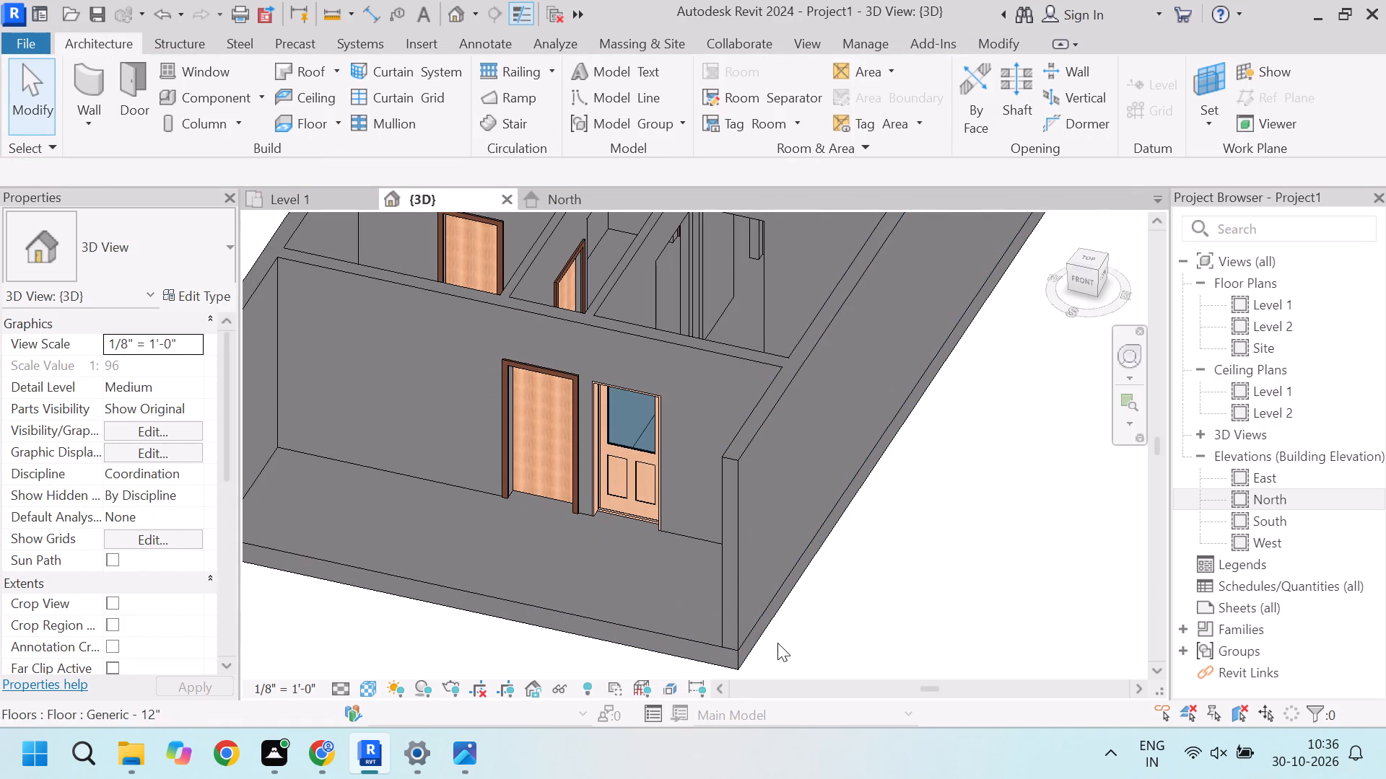
scroll(854, 532, down, 5)
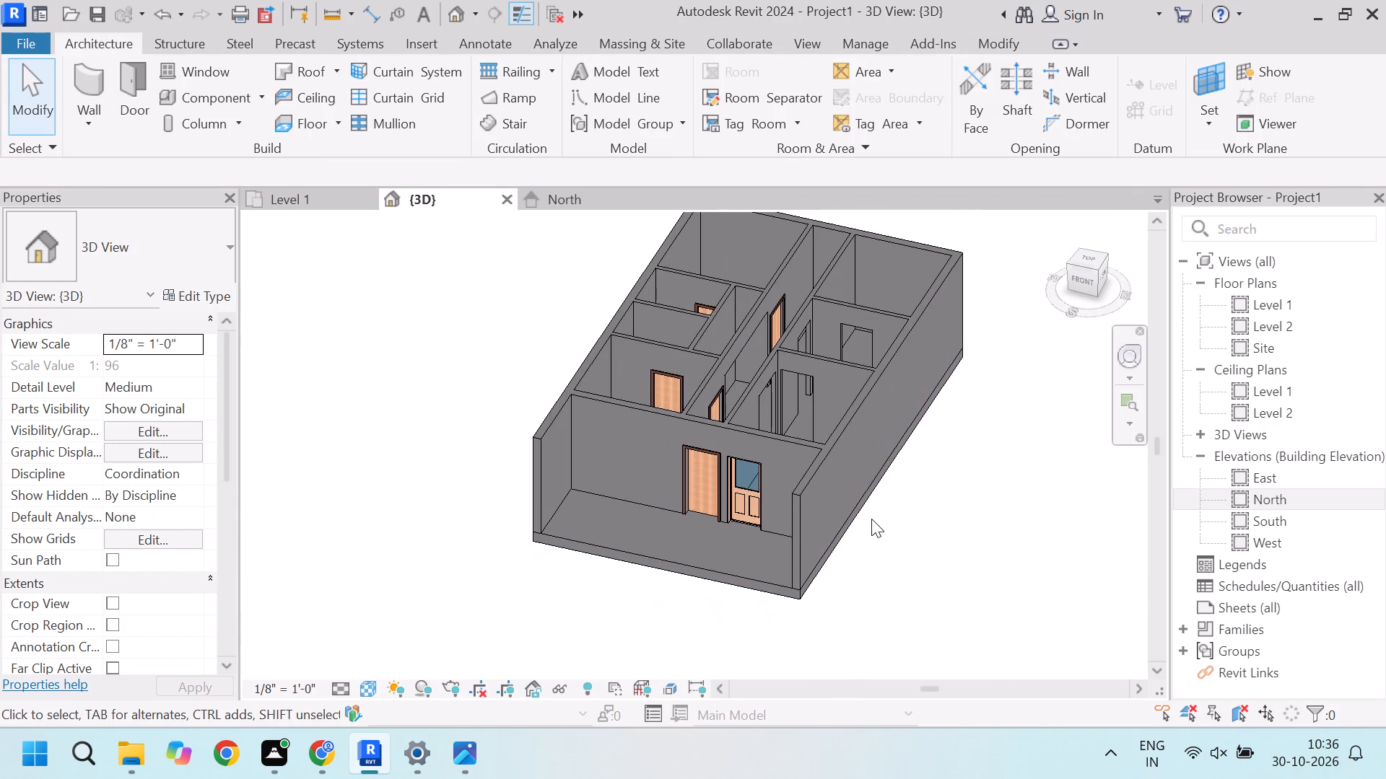
Select the floor slab in the 3D view and review the floor types available for it.
click(718, 576)
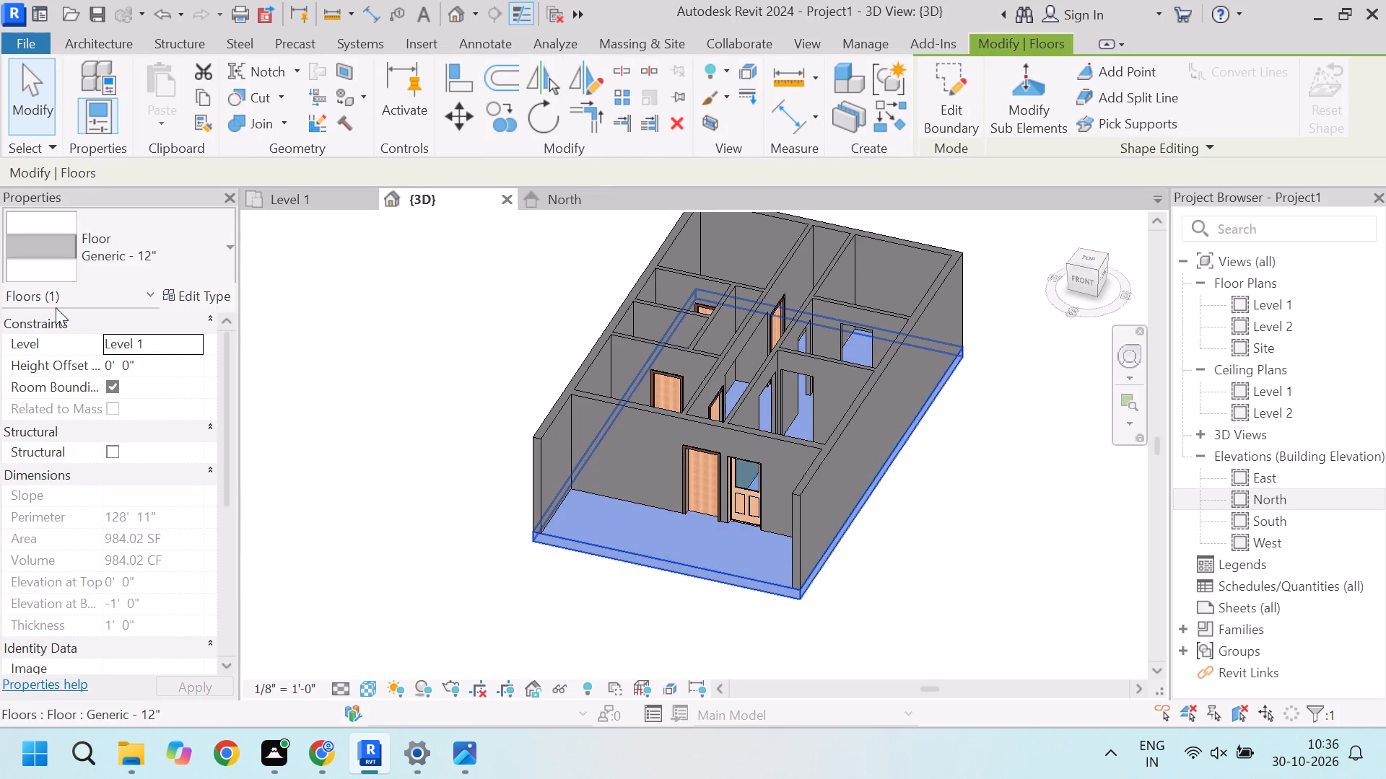
click(111, 244)
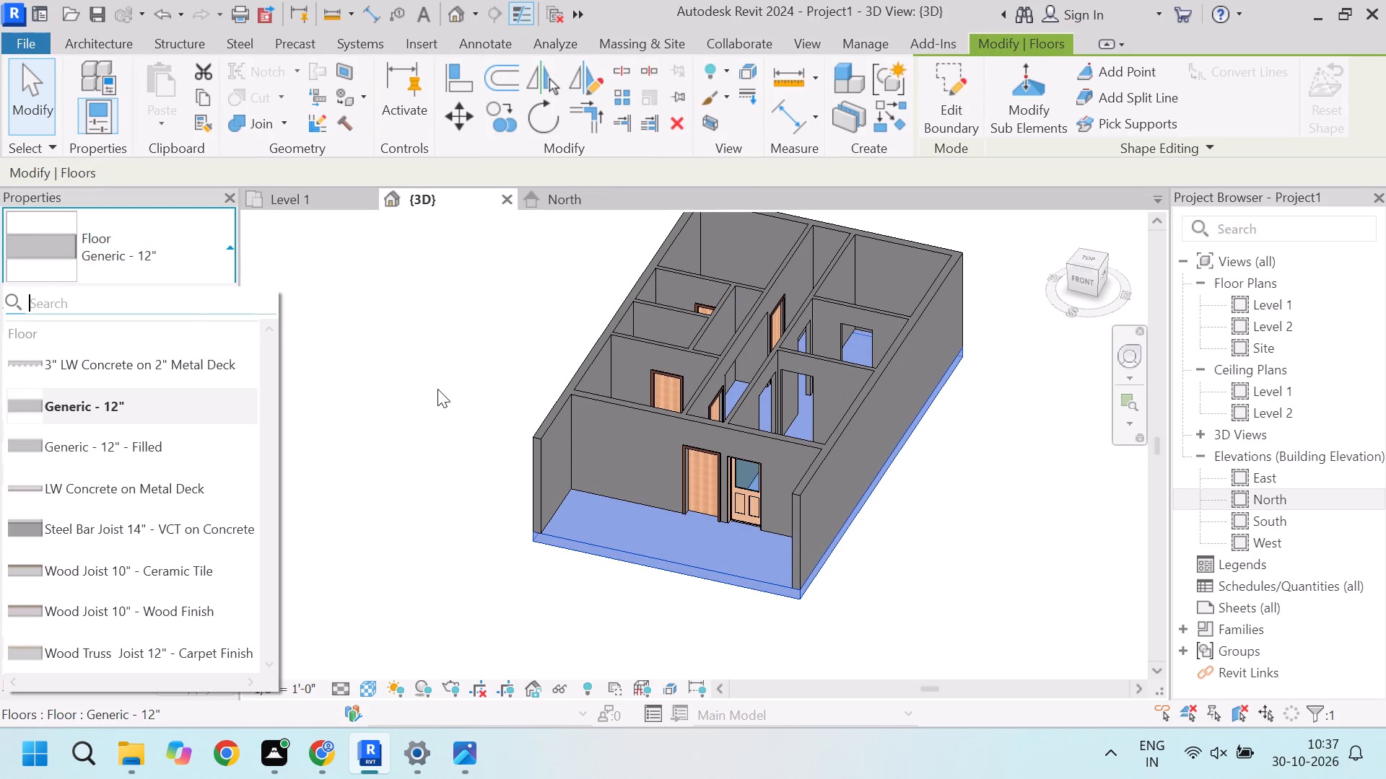
scroll(196, 501, down, 4)
scroll(196, 501, up, 3)
click(442, 384)
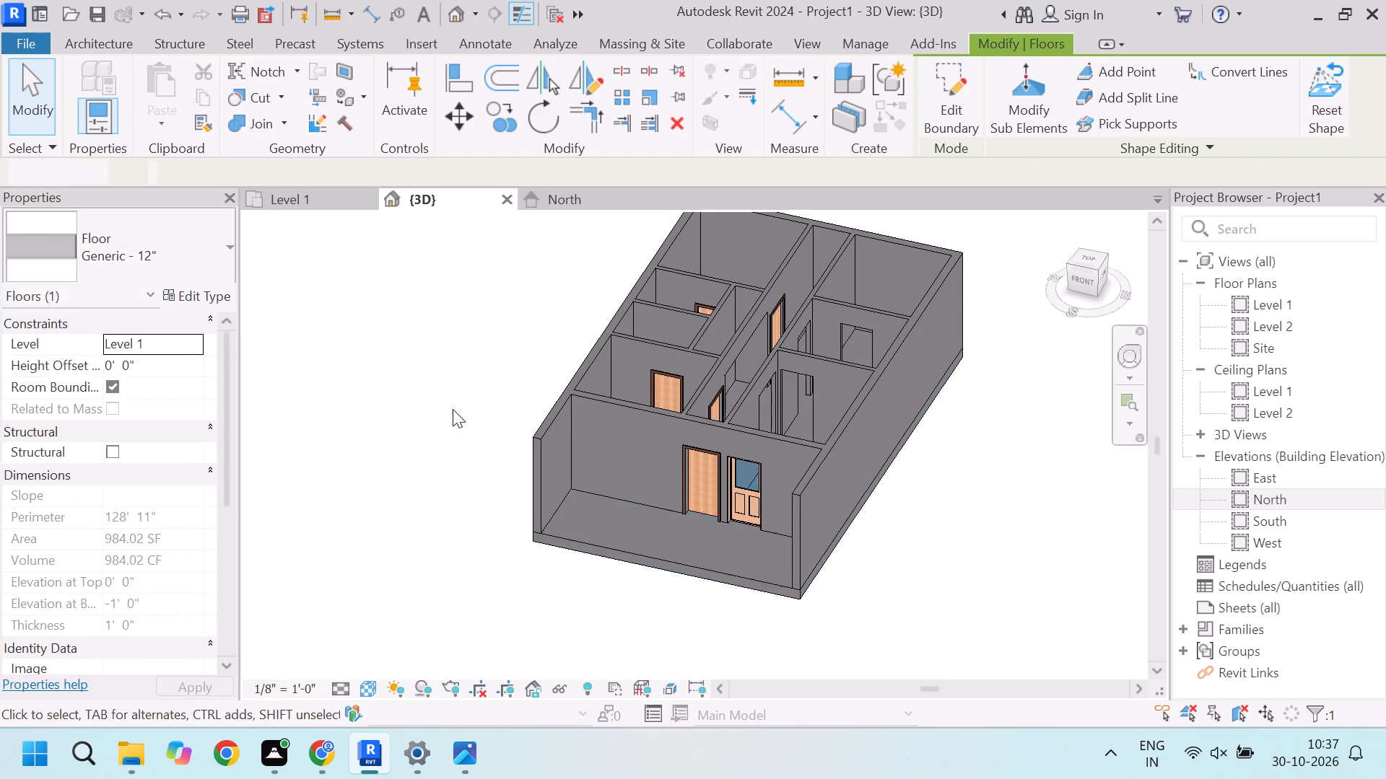
scroll(510, 475, down, 6)
scroll(575, 495, up, 6)
scroll(675, 430, up, 1)
scroll(525, 433, down, 3)
scroll(766, 353, up, 3)
Examine the Level 1 floor plan, covering the whole outline, the partitions, doors and openings.
click(332, 194)
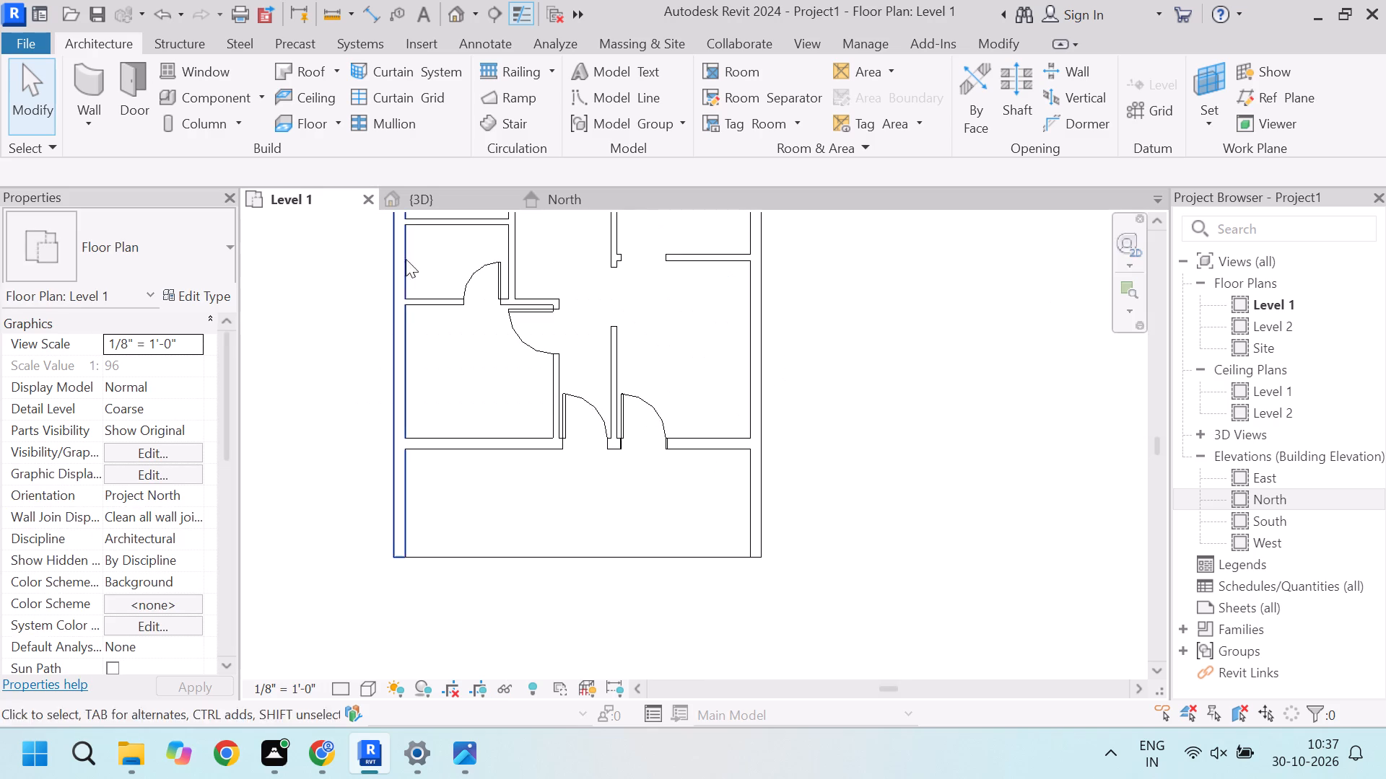
scroll(634, 449, down, 10)
scroll(696, 313, up, 4)
scroll(643, 349, up, 3)
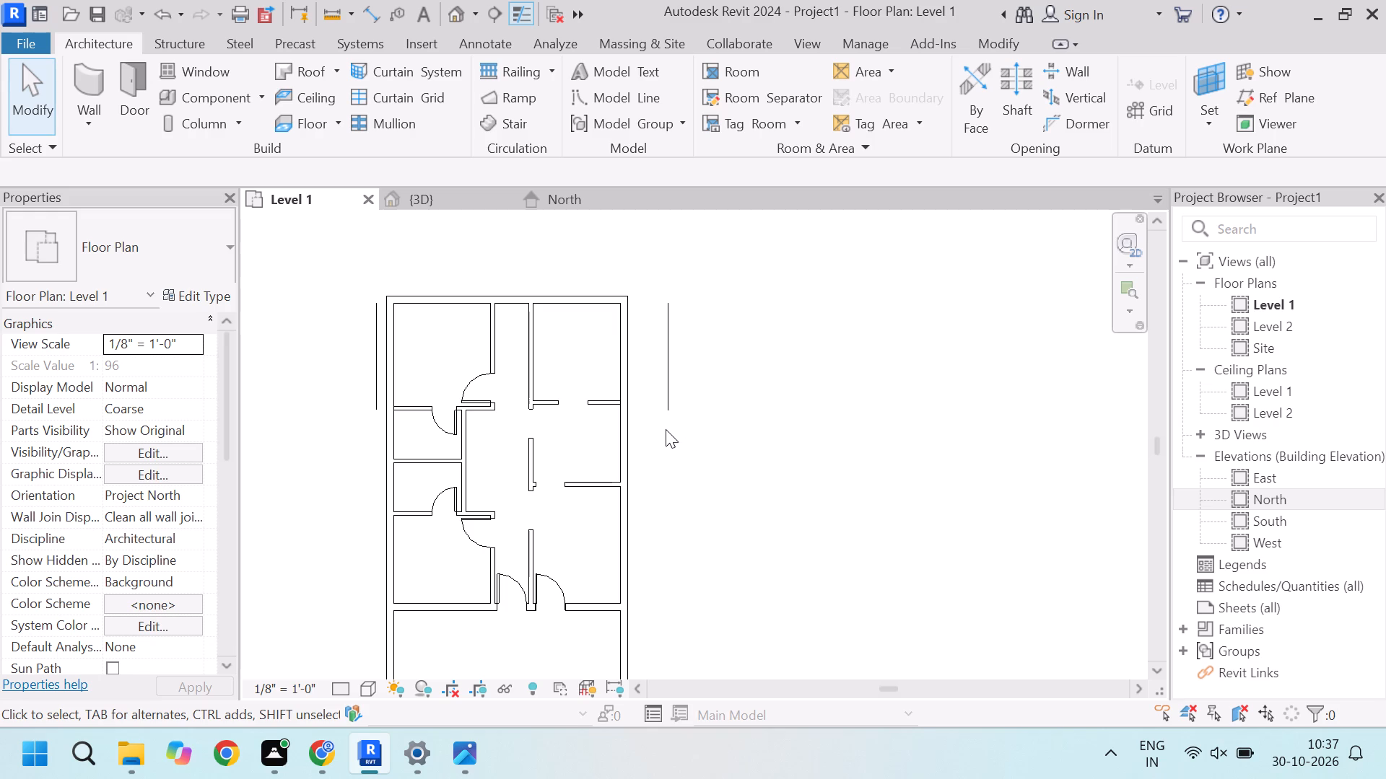
scroll(588, 473, down, 3)
scroll(577, 430, up, 4)
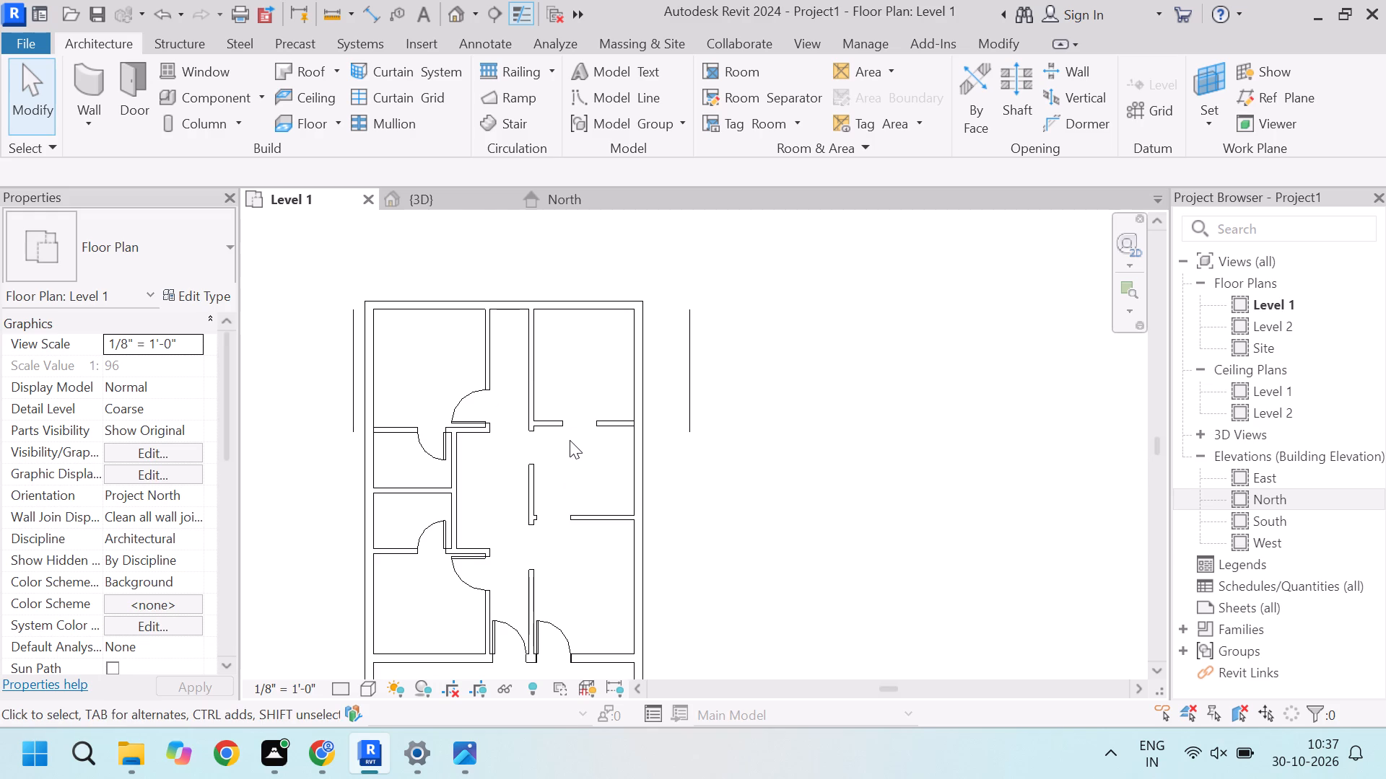
scroll(566, 419, down, 4)
scroll(479, 499, up, 9)
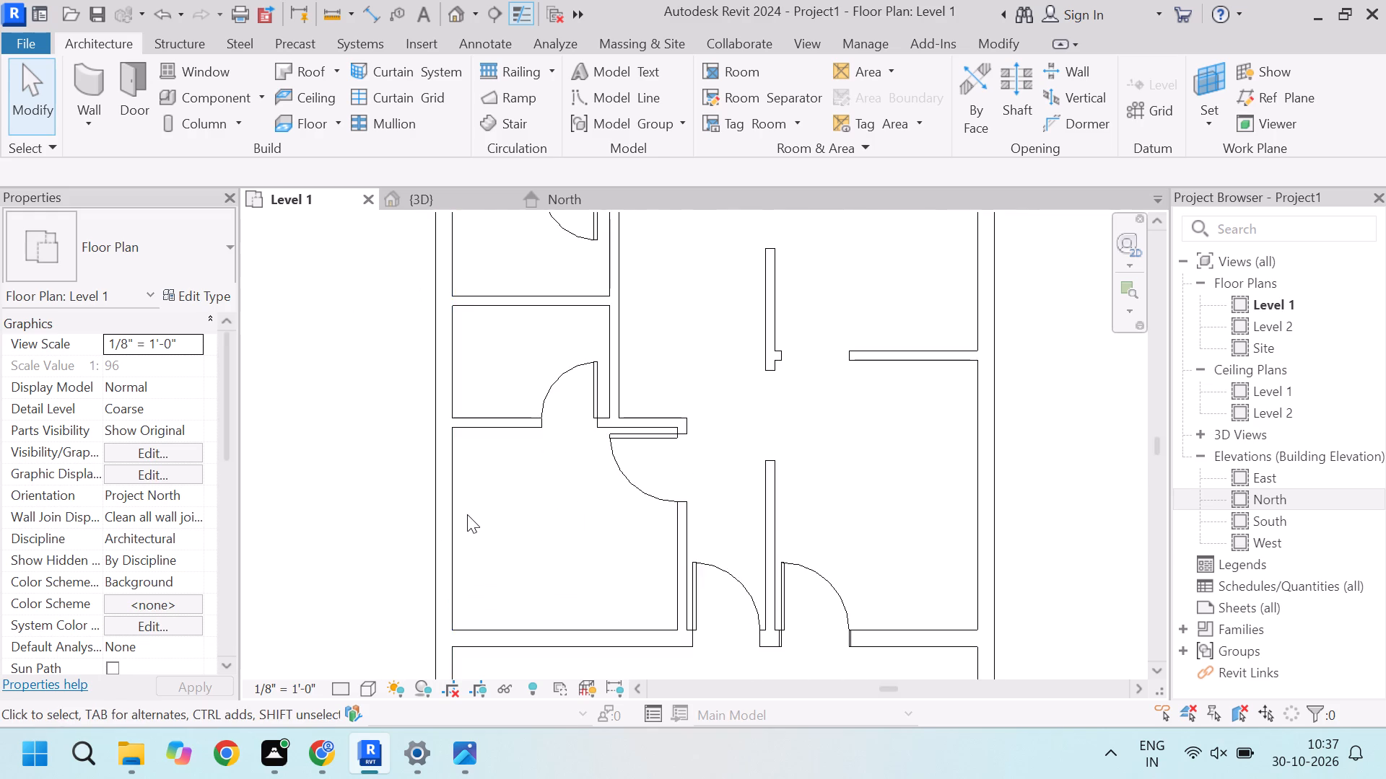
scroll(467, 514, down, 2)
scroll(536, 519, down, 4)
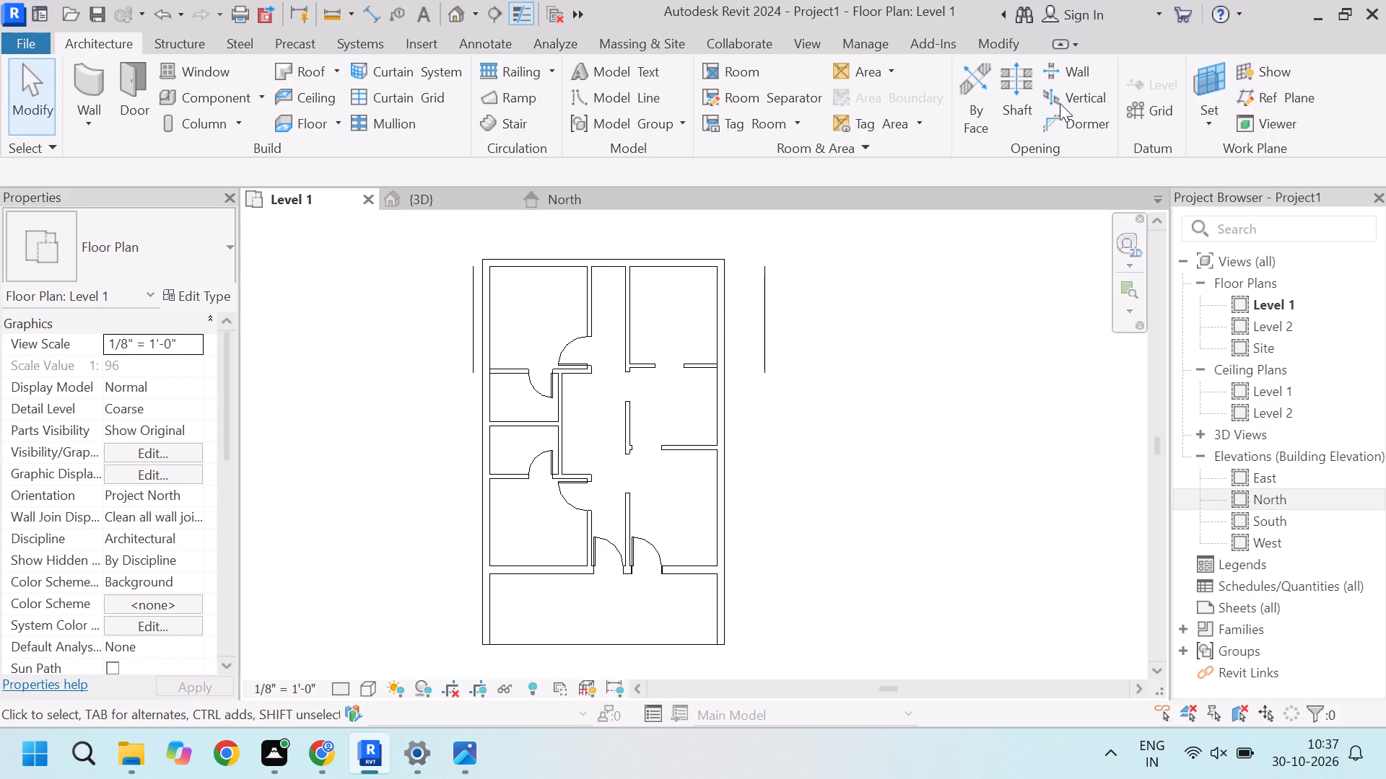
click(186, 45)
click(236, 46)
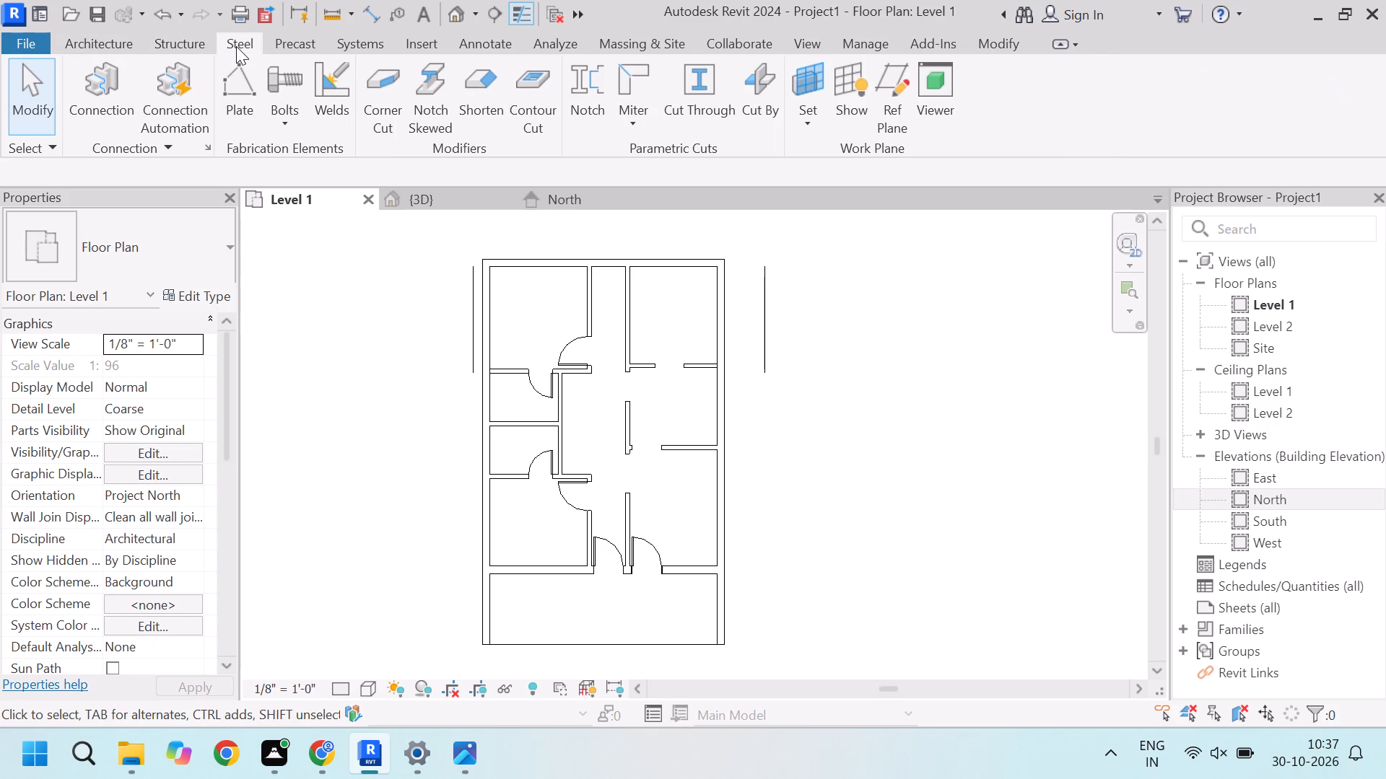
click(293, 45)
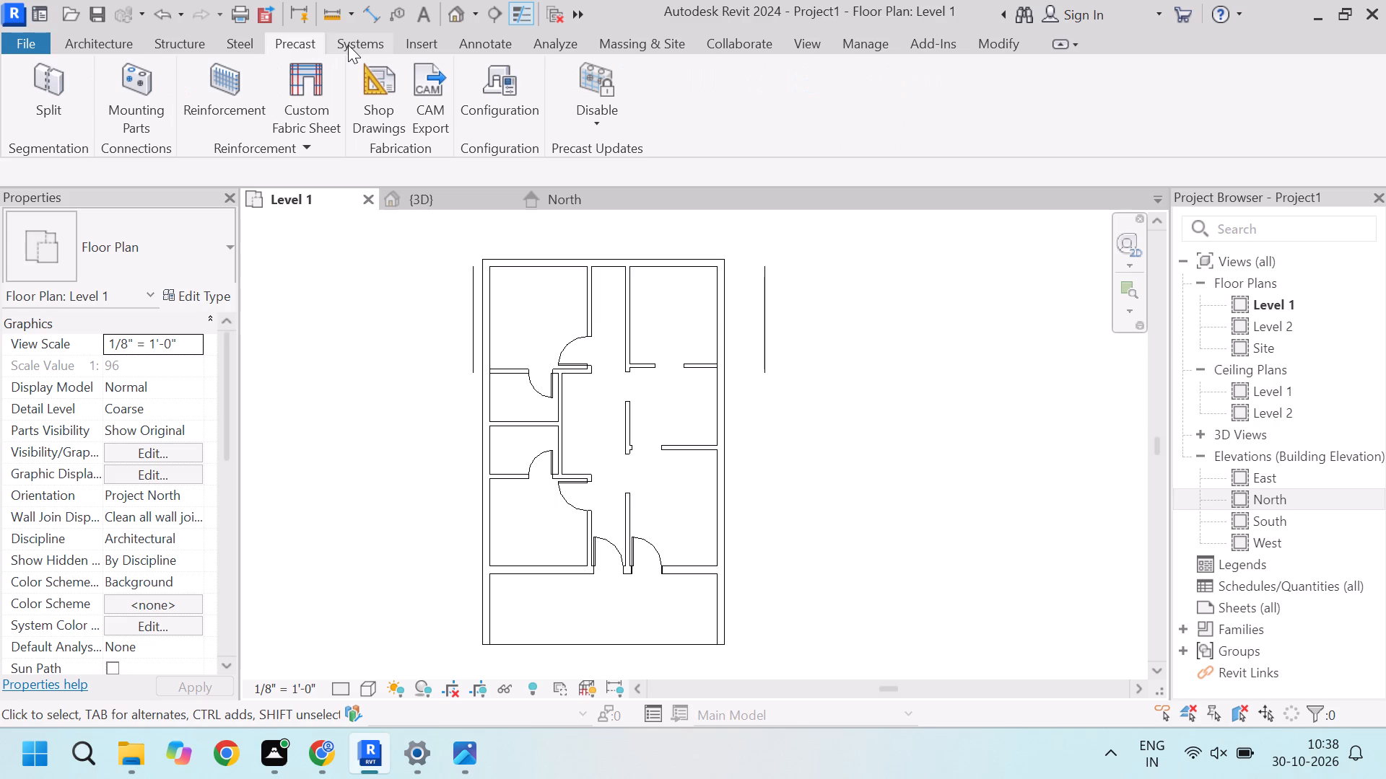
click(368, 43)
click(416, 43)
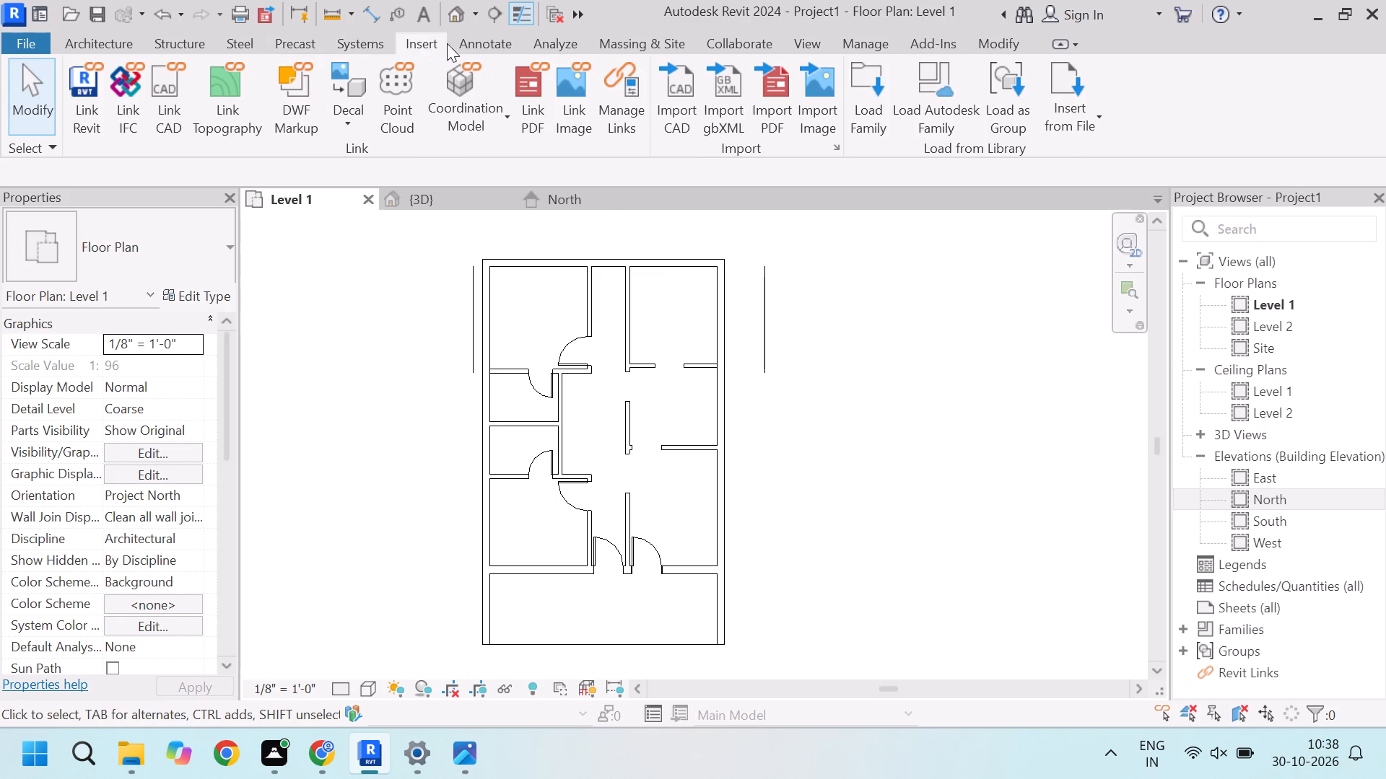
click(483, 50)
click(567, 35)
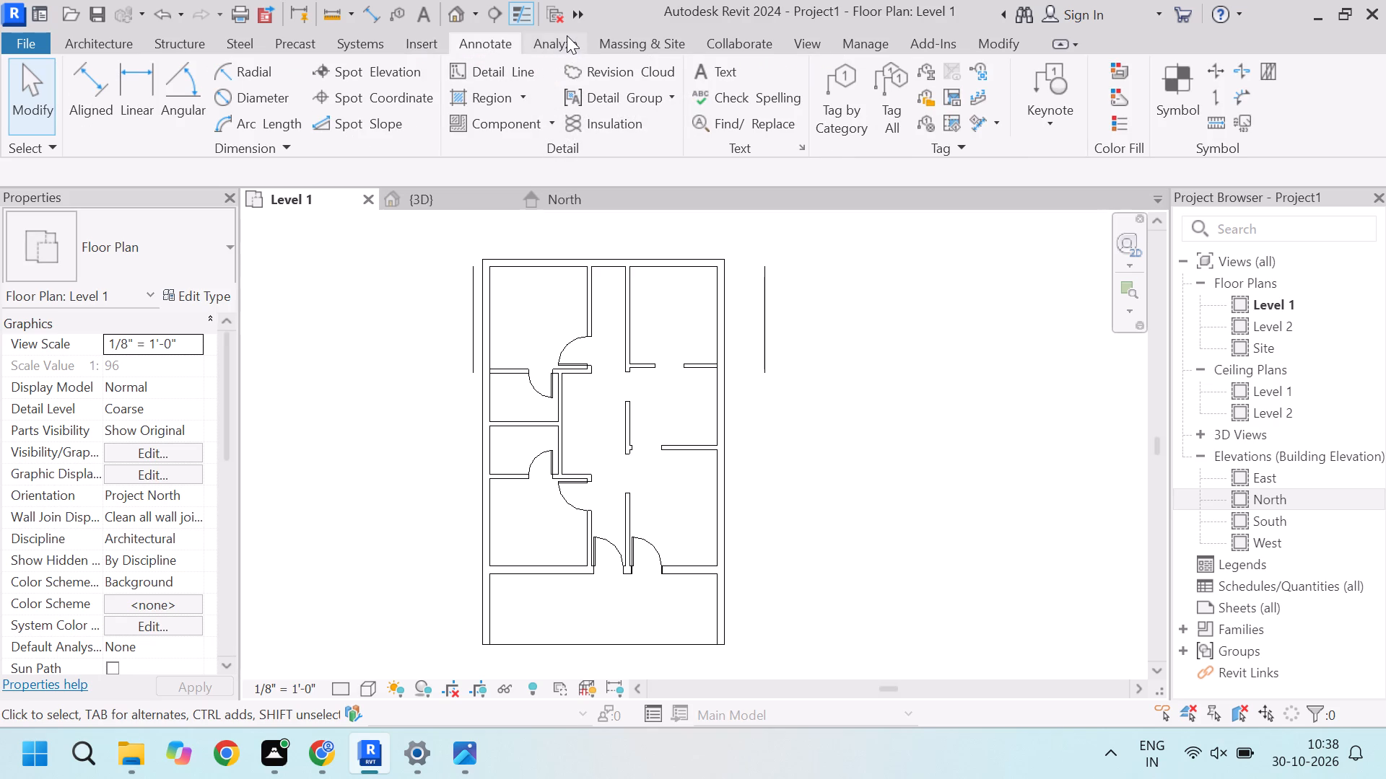
Place an RPC Tree - Deciduous Red Ash - 25' site component on Level 1, just outside the building's northeast corner.
click(637, 48)
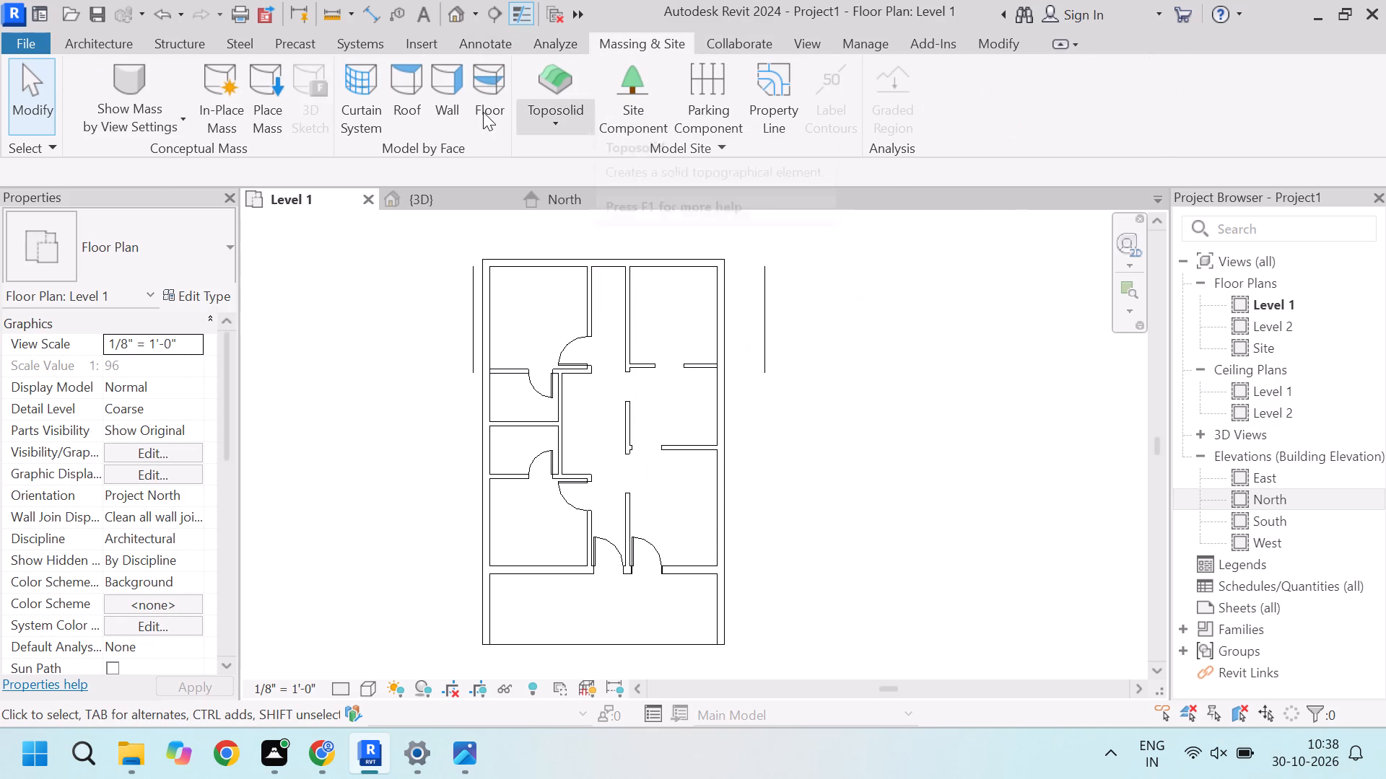
click(601, 107)
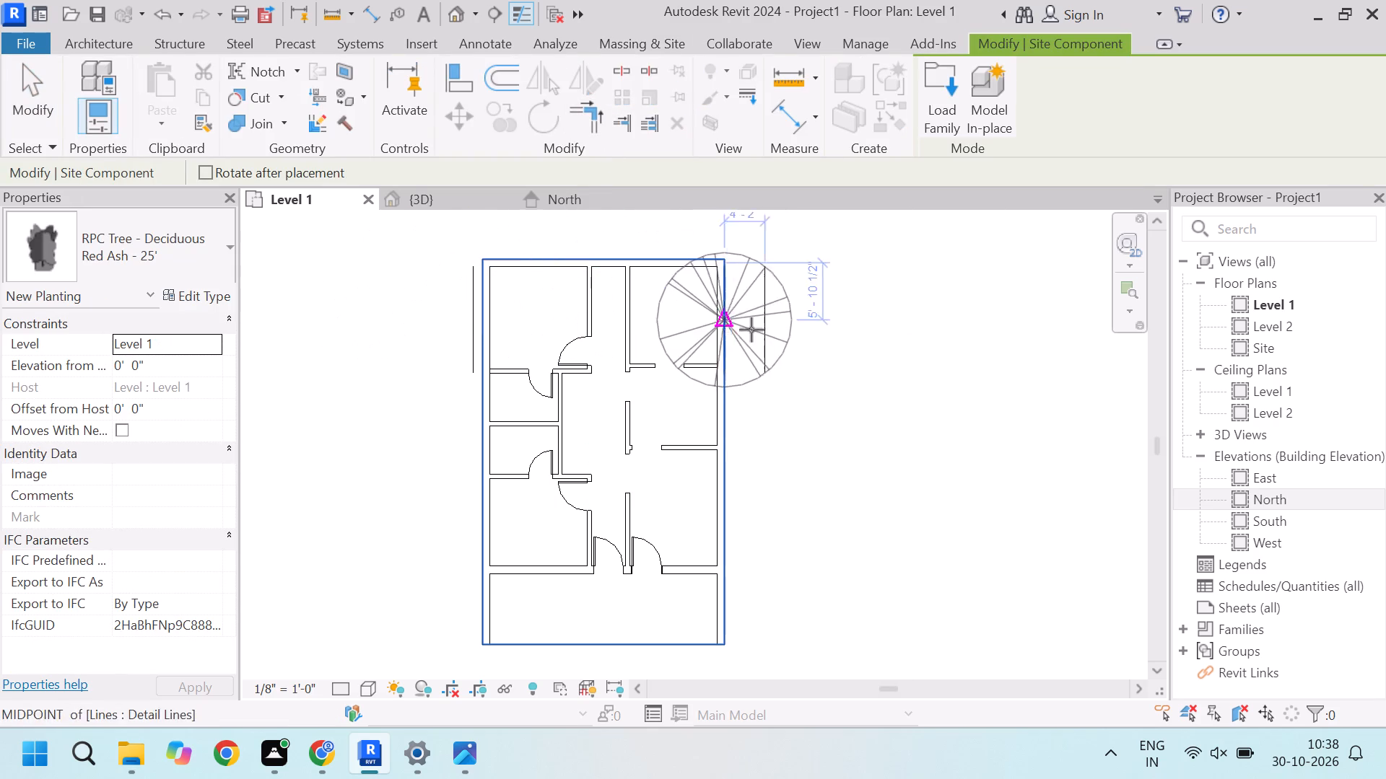
scroll(754, 331, up, 4)
scroll(806, 385, down, 4)
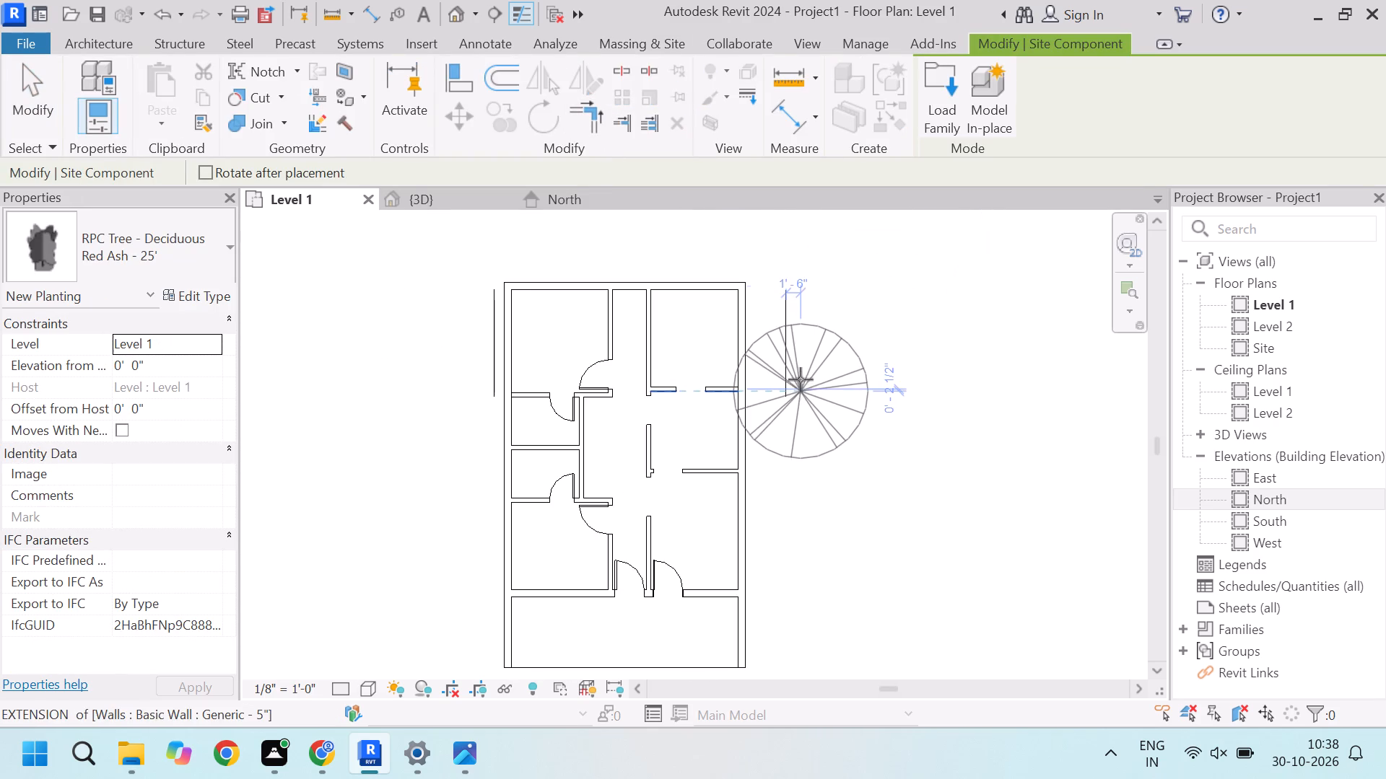
click(821, 238)
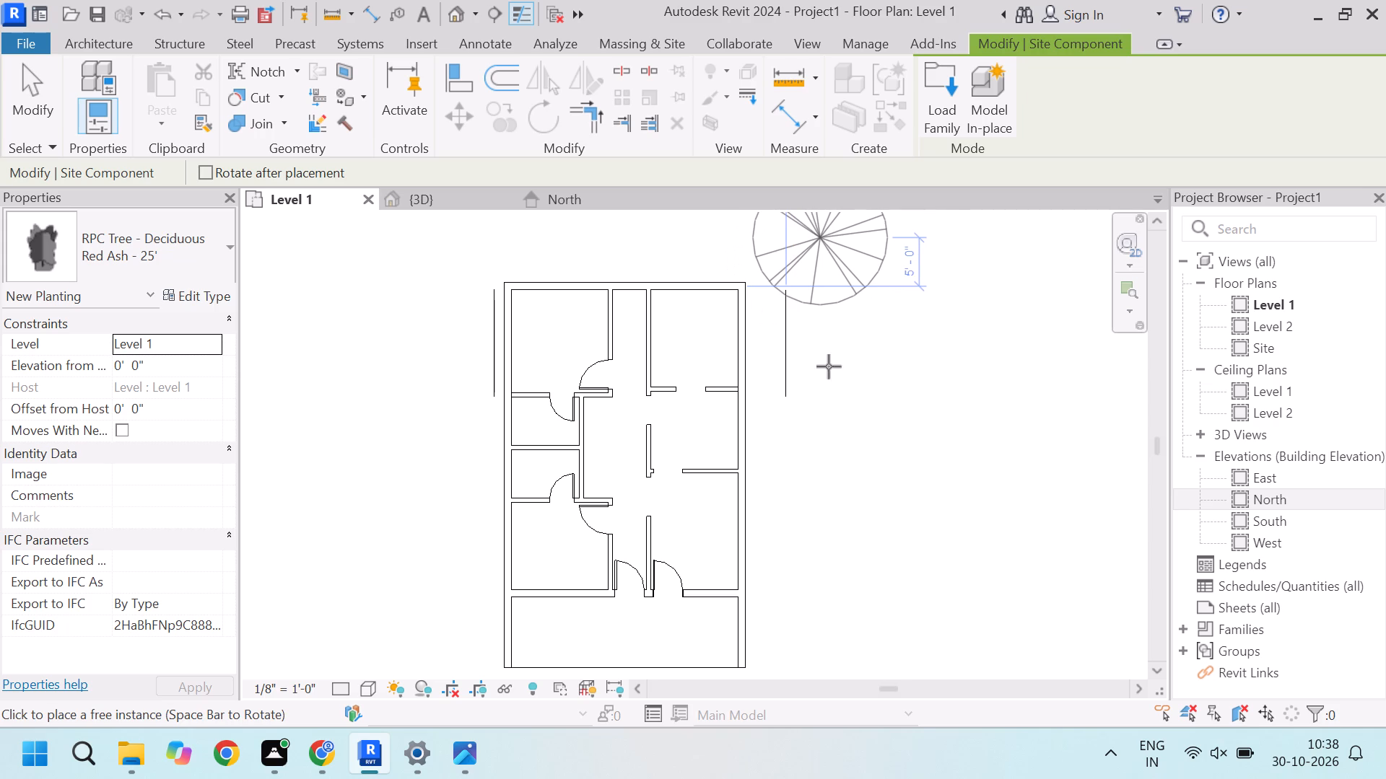
Set the 3D view's visual style to Realistic and end the site component placement.
click(447, 193)
scroll(675, 369, down, 5)
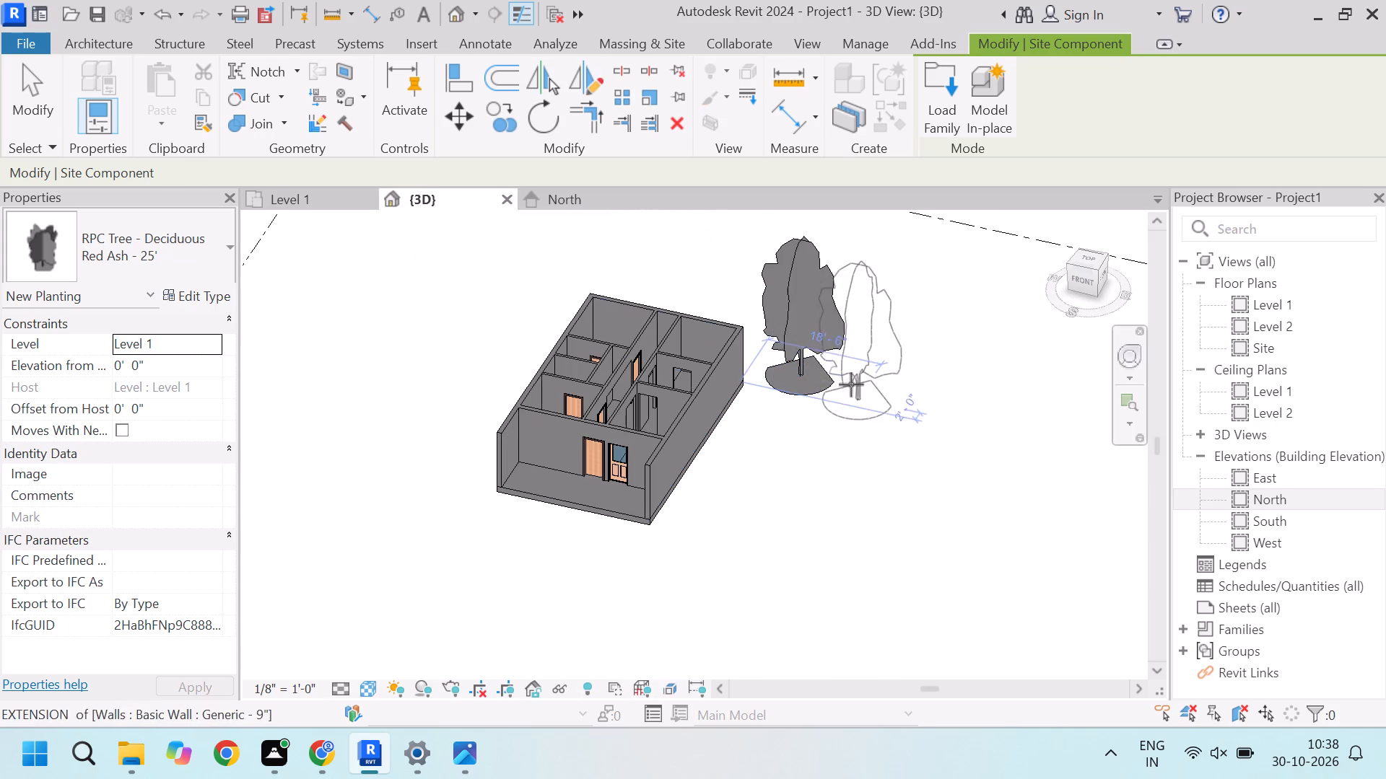
scroll(821, 299, up, 4)
click(365, 688)
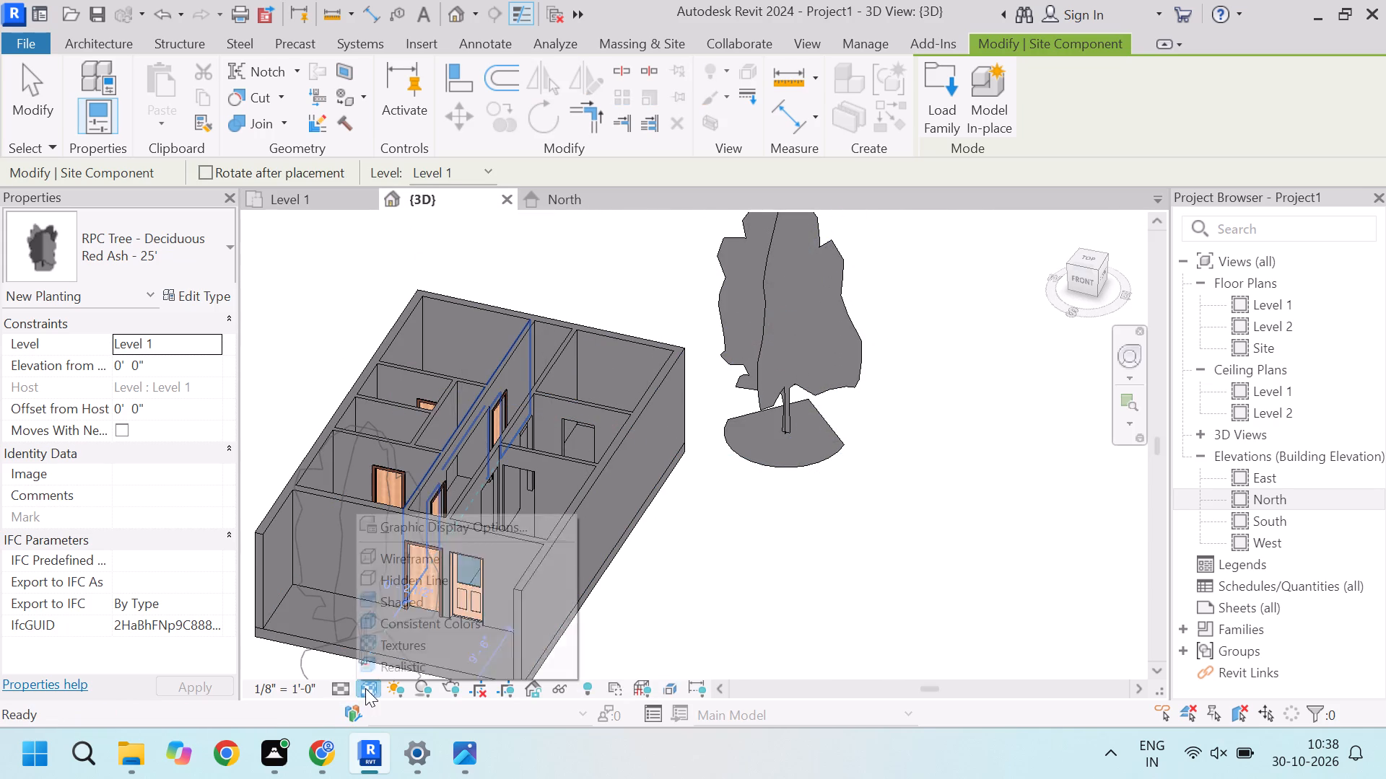
click(405, 670)
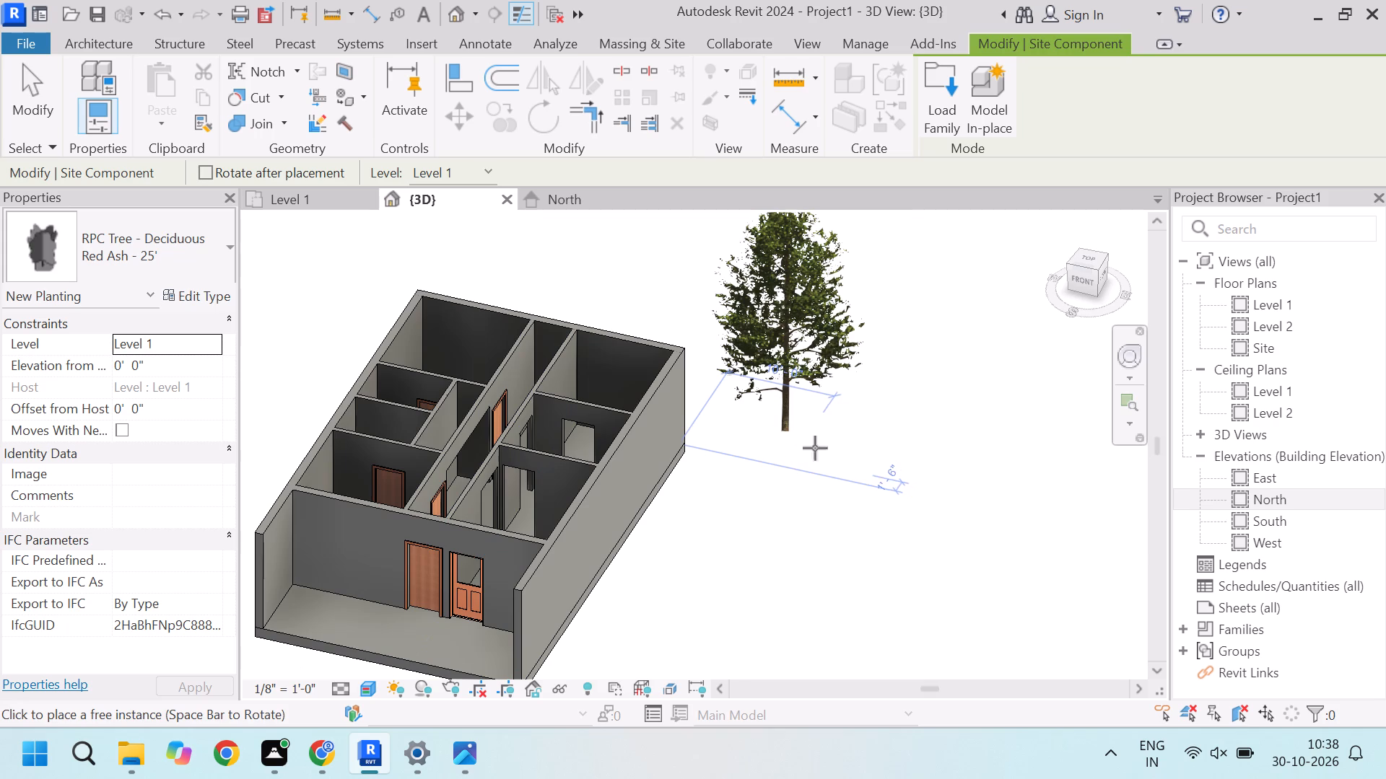
scroll(855, 516, down, 9)
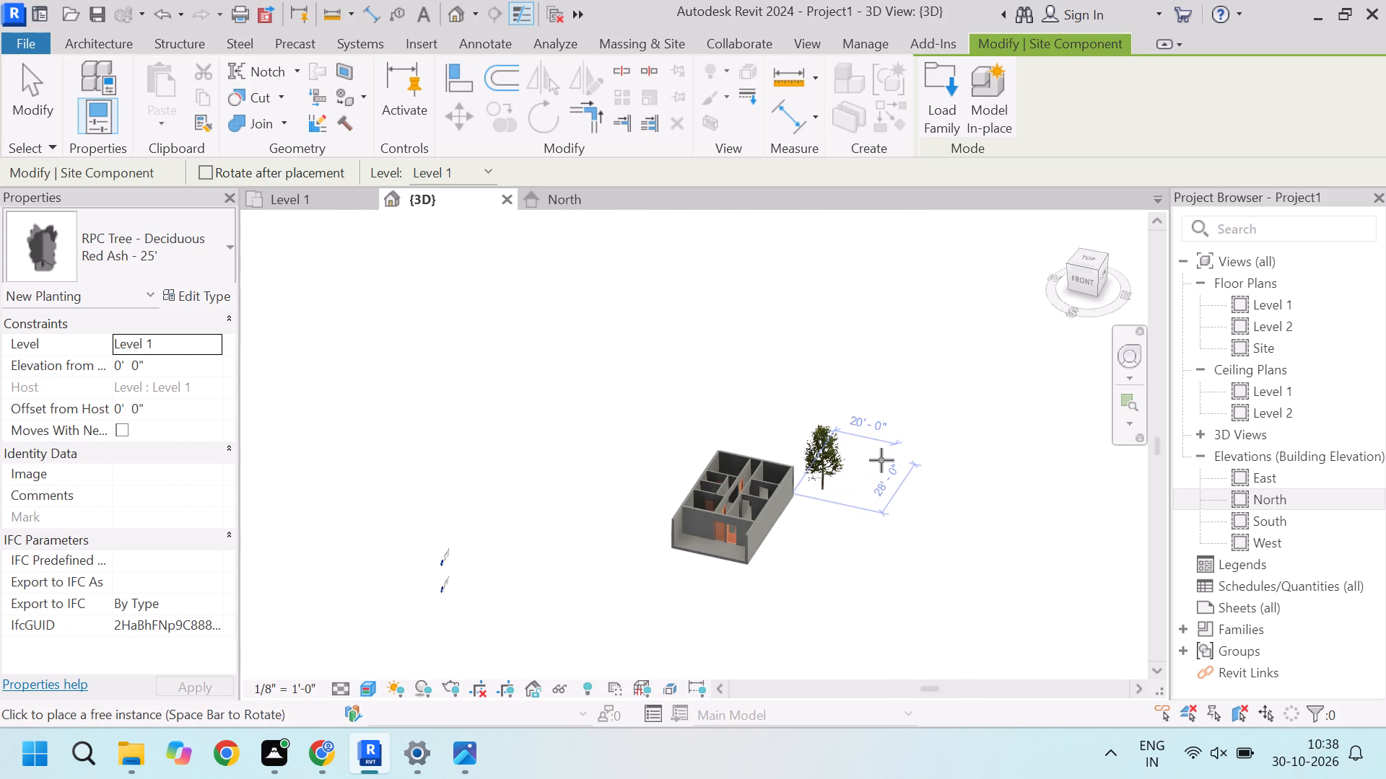
key(Escape)
Examine the placed Red Ash tree beside the building in the 3D view.
scroll(832, 449, up, 8)
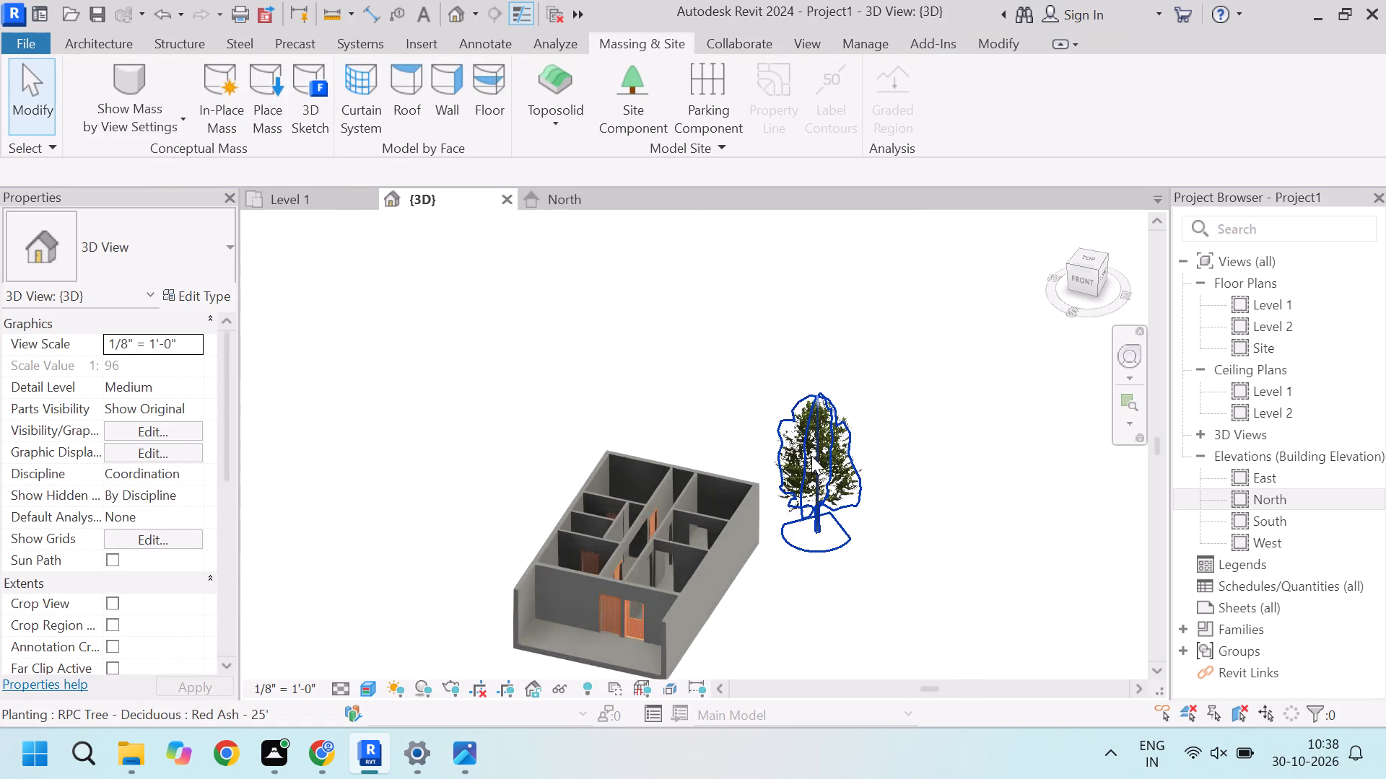
scroll(811, 456, up, 7)
click(859, 402)
scroll(863, 371, down, 2)
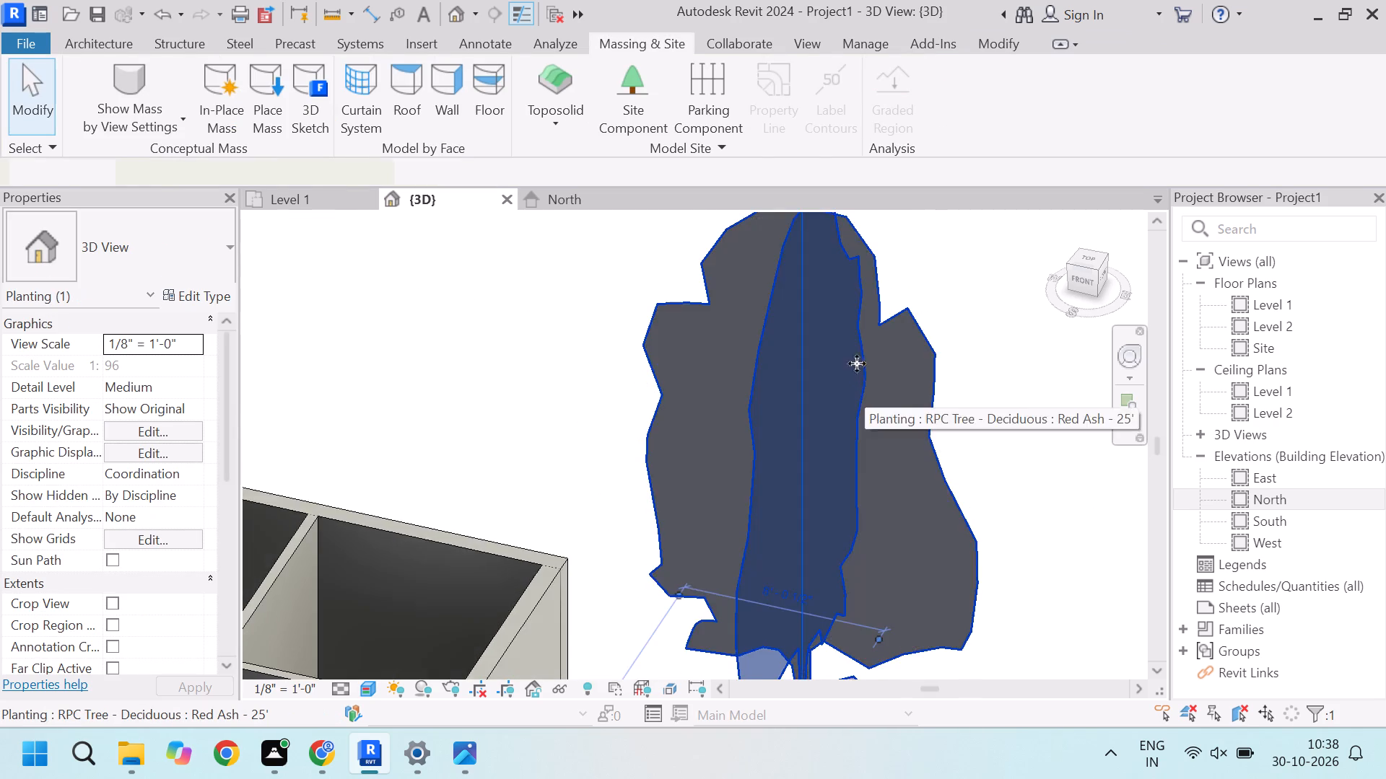
scroll(857, 364, down, 3)
scroll(817, 315, down, 4)
scroll(819, 338, up, 4)
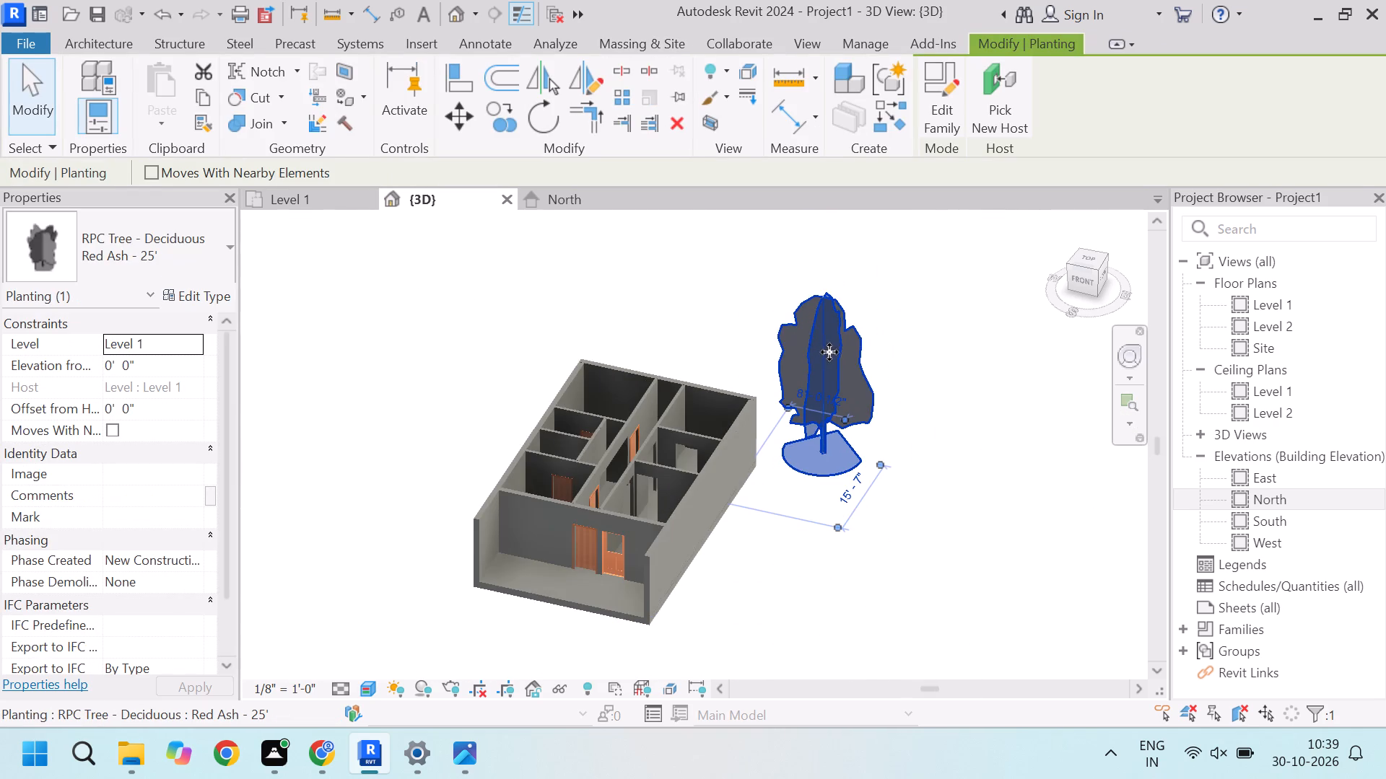
key(Escape)
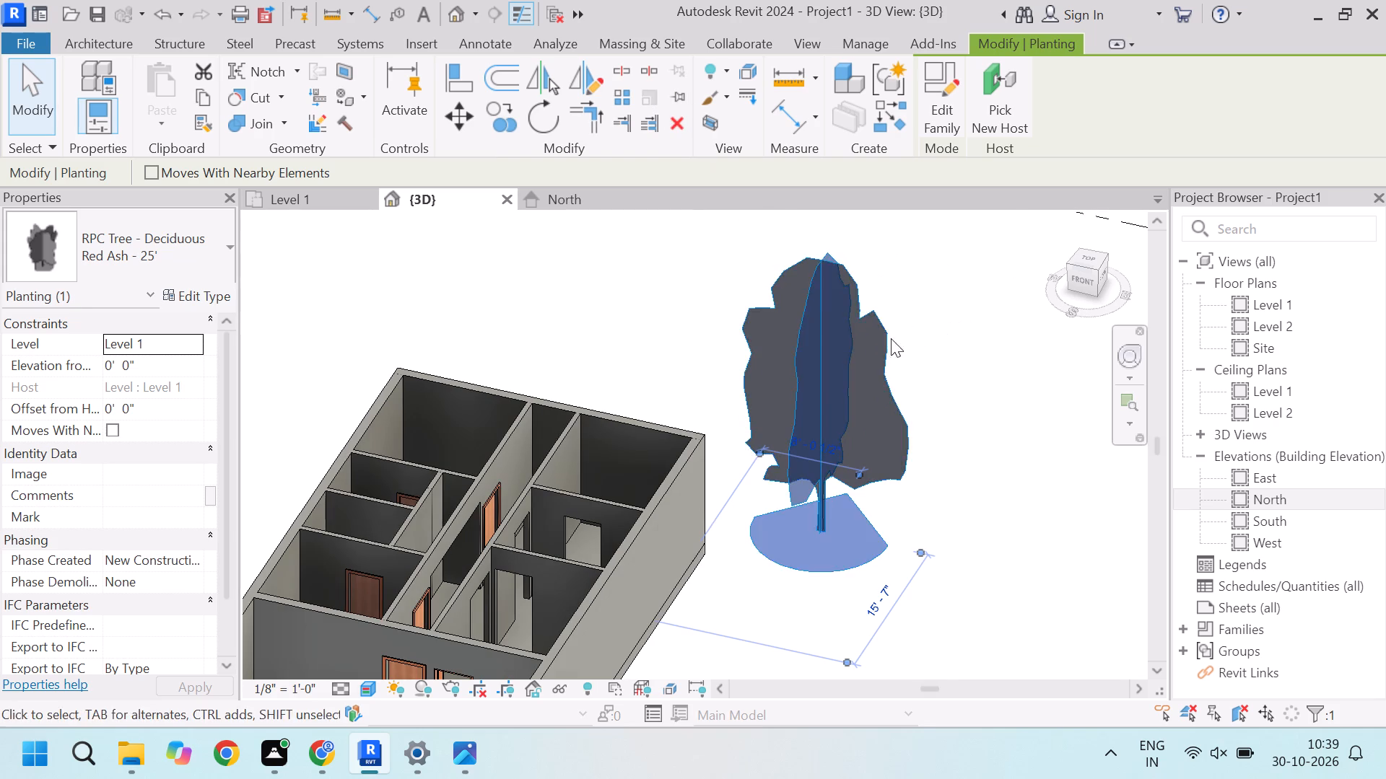
Open the Red Ash tree's family for editing, examine its American Beech planting element, and close the family without saving.
click(884, 340)
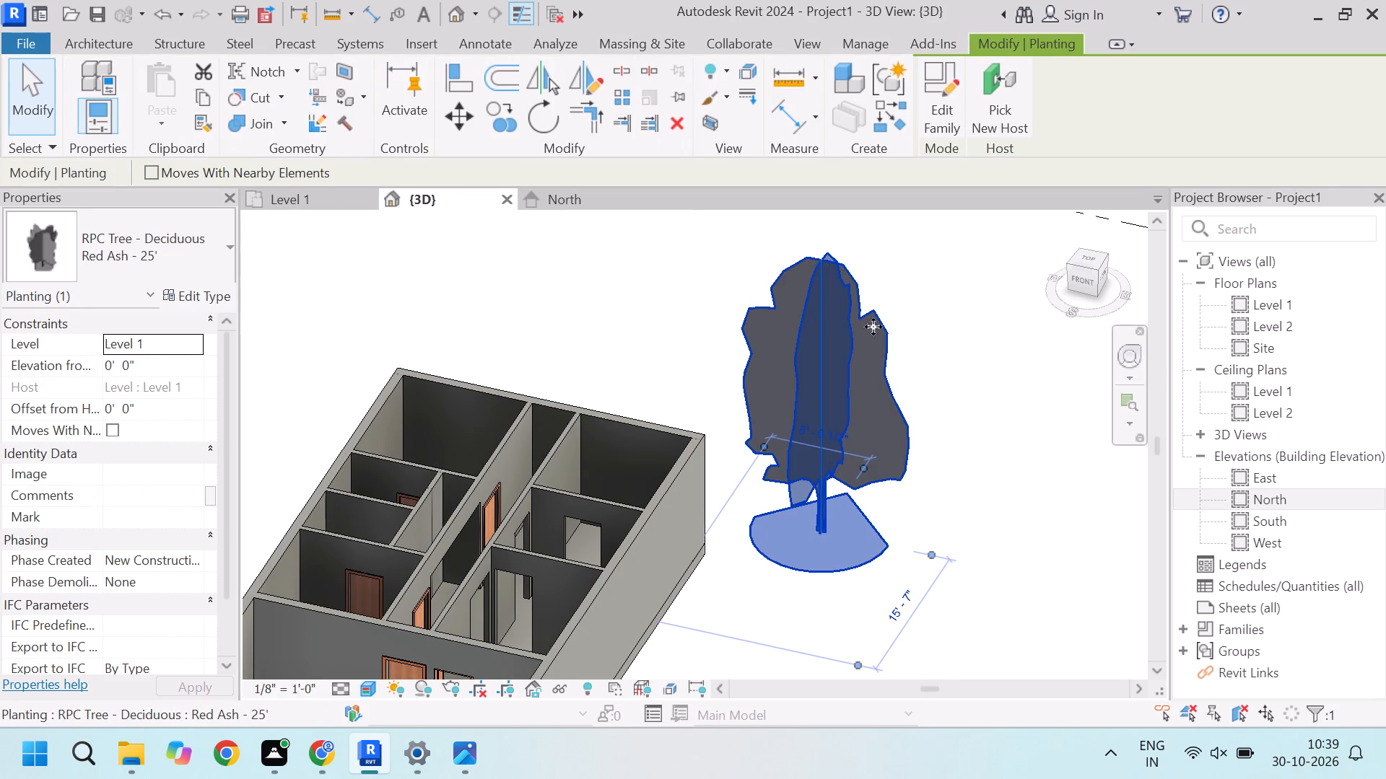
double_click(888, 335)
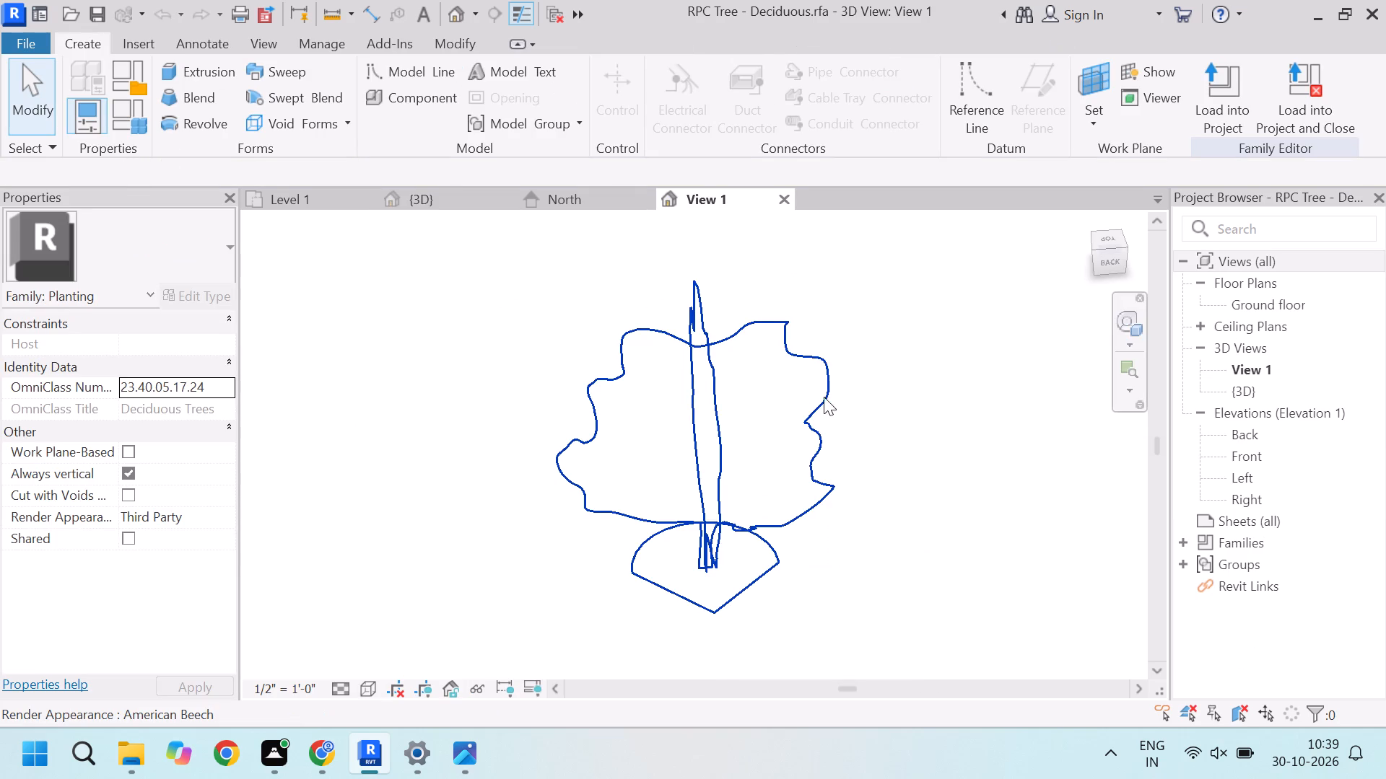
click(824, 374)
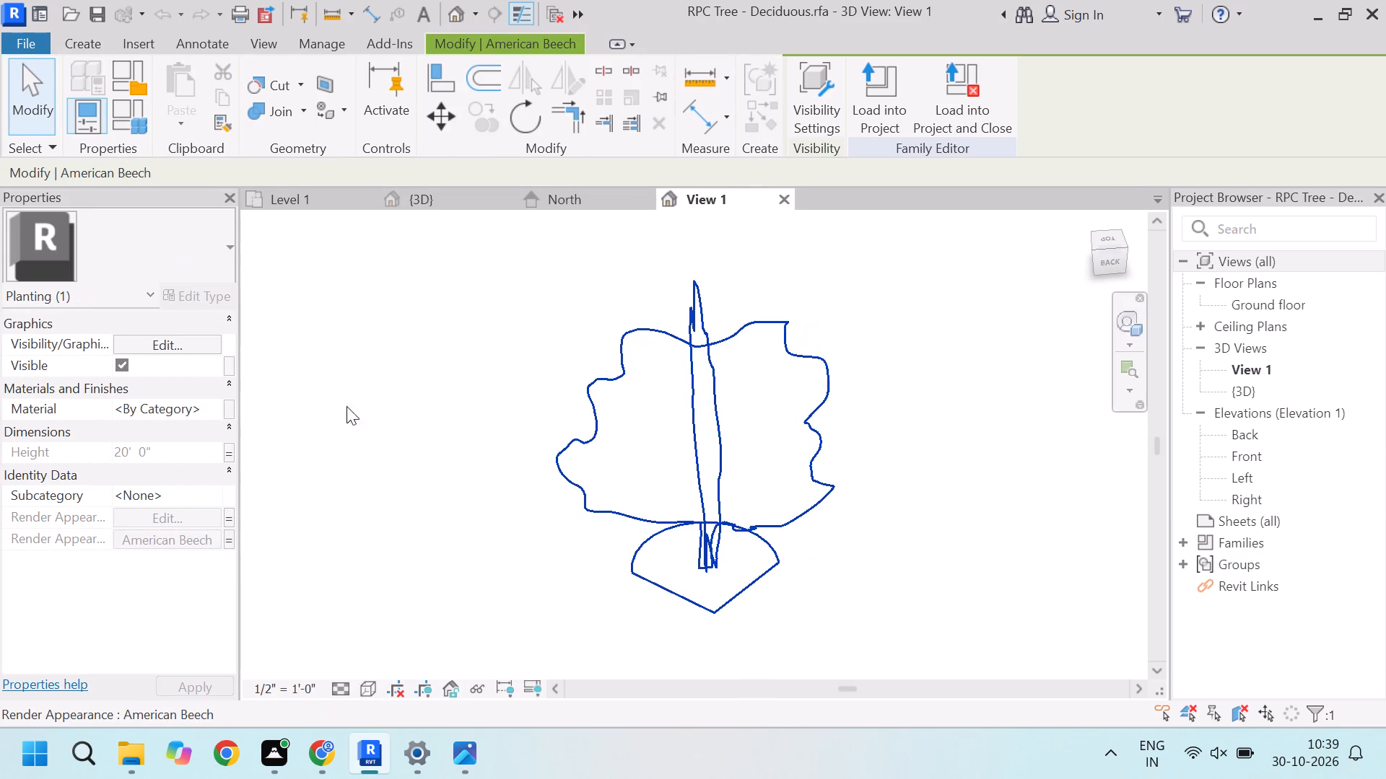
key(Escape)
key(Escape)
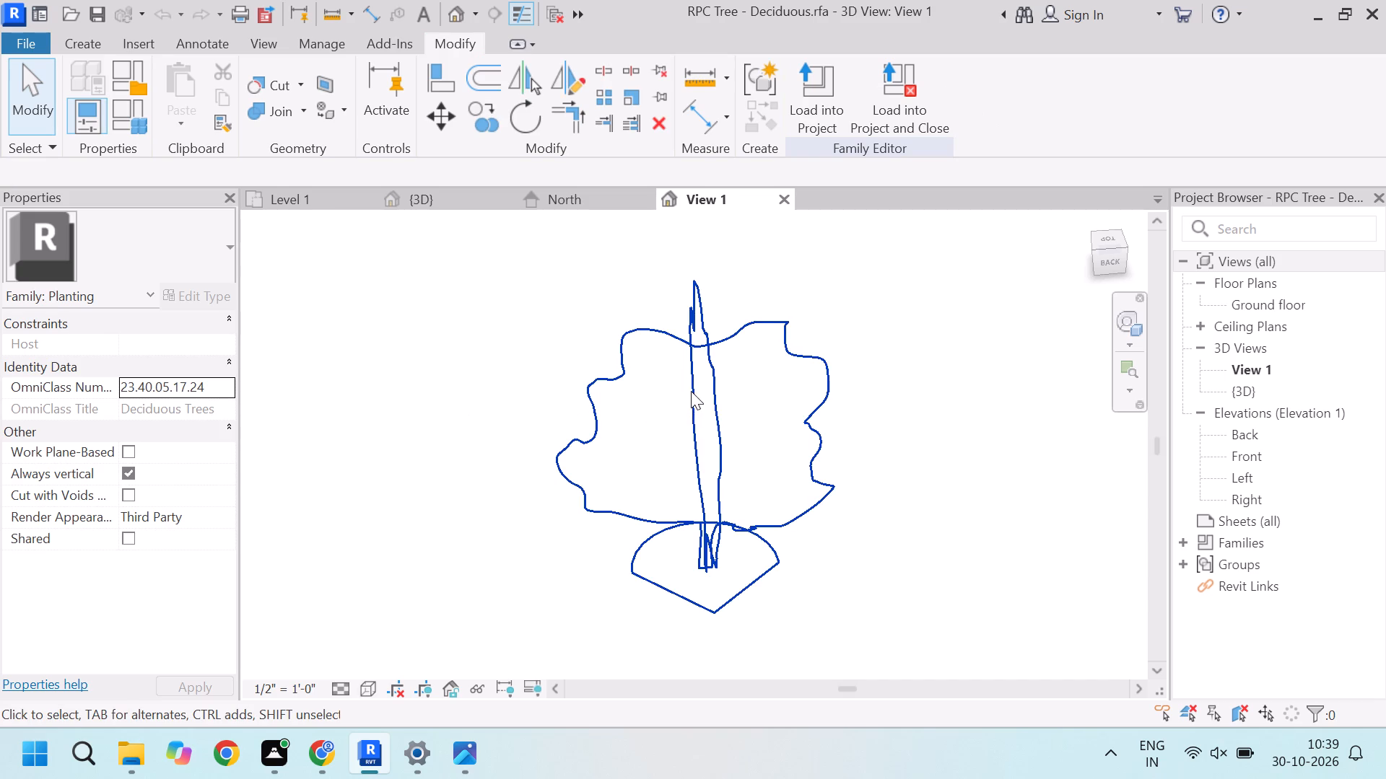
click(691, 391)
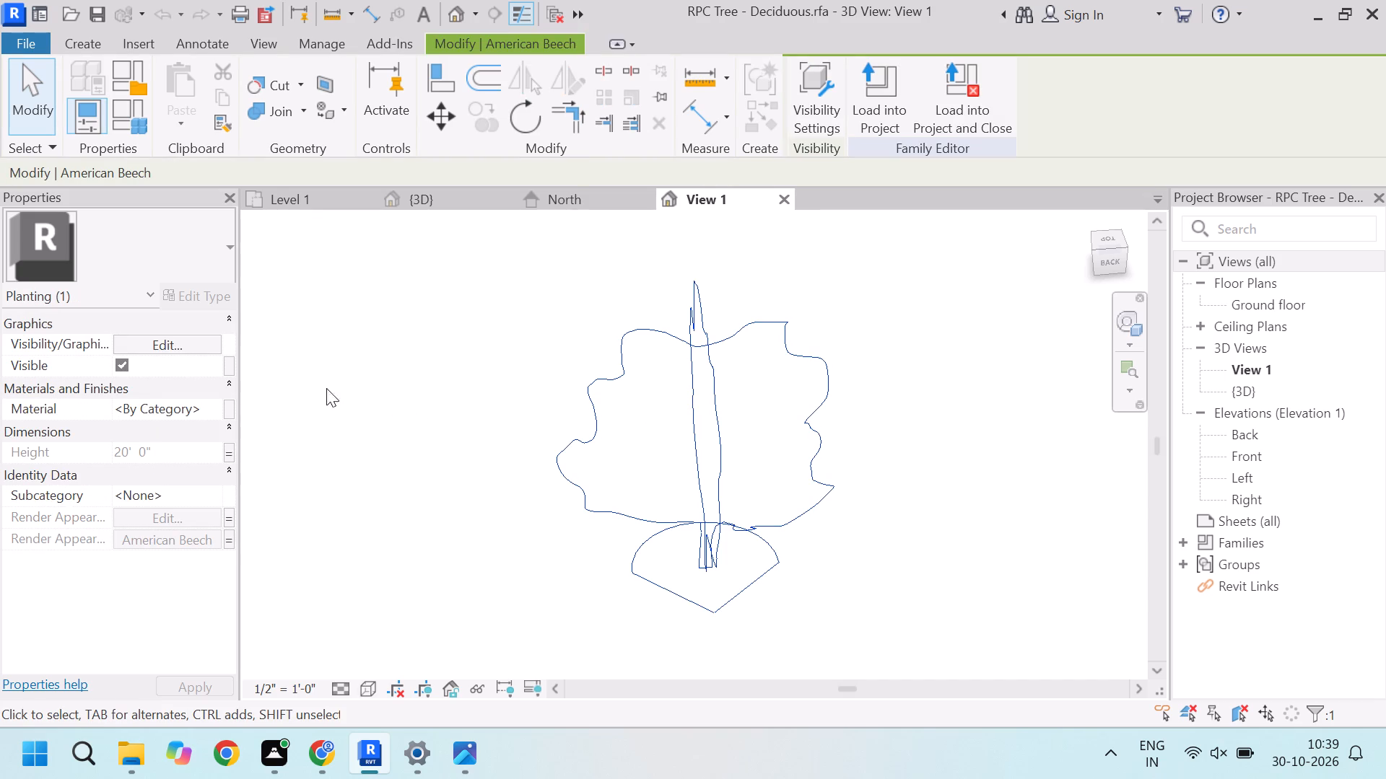
click(603, 376)
key(Escape)
click(780, 201)
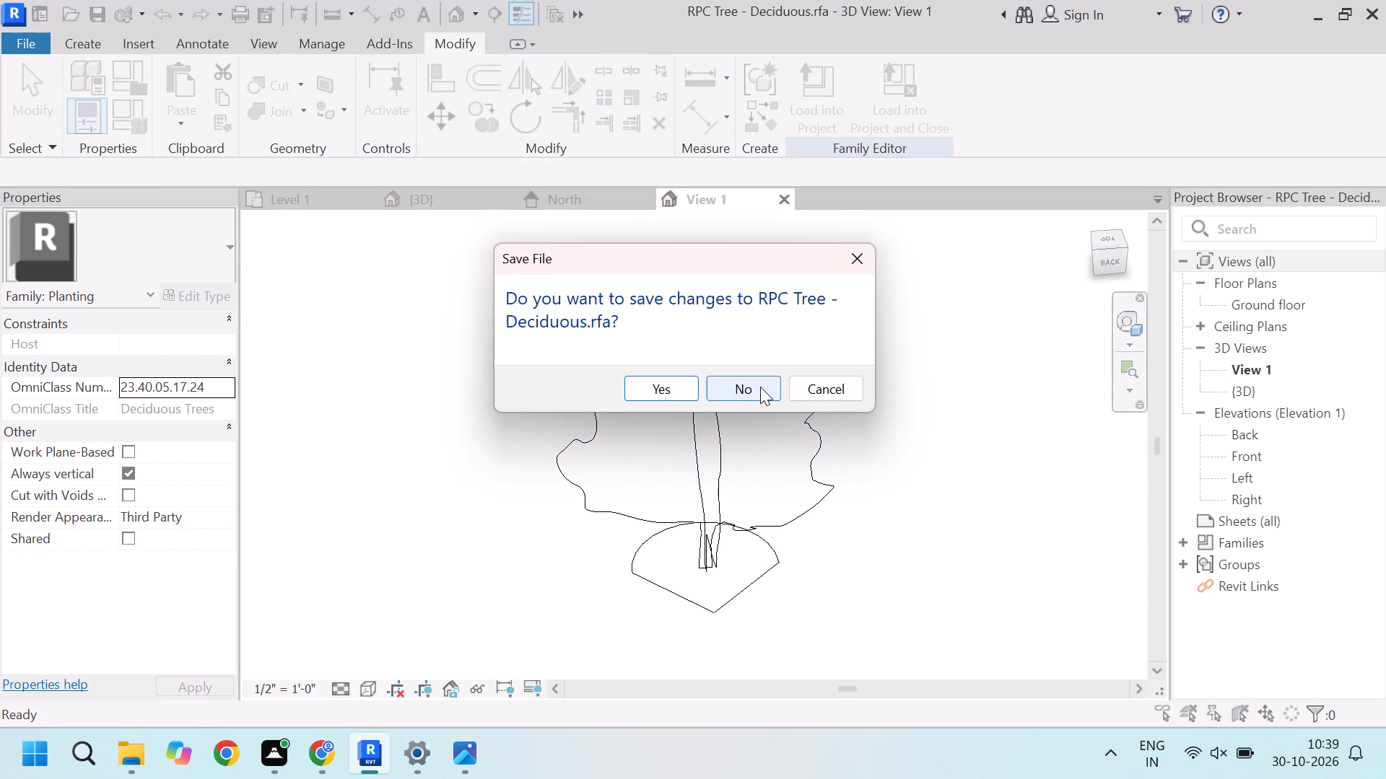
click(761, 387)
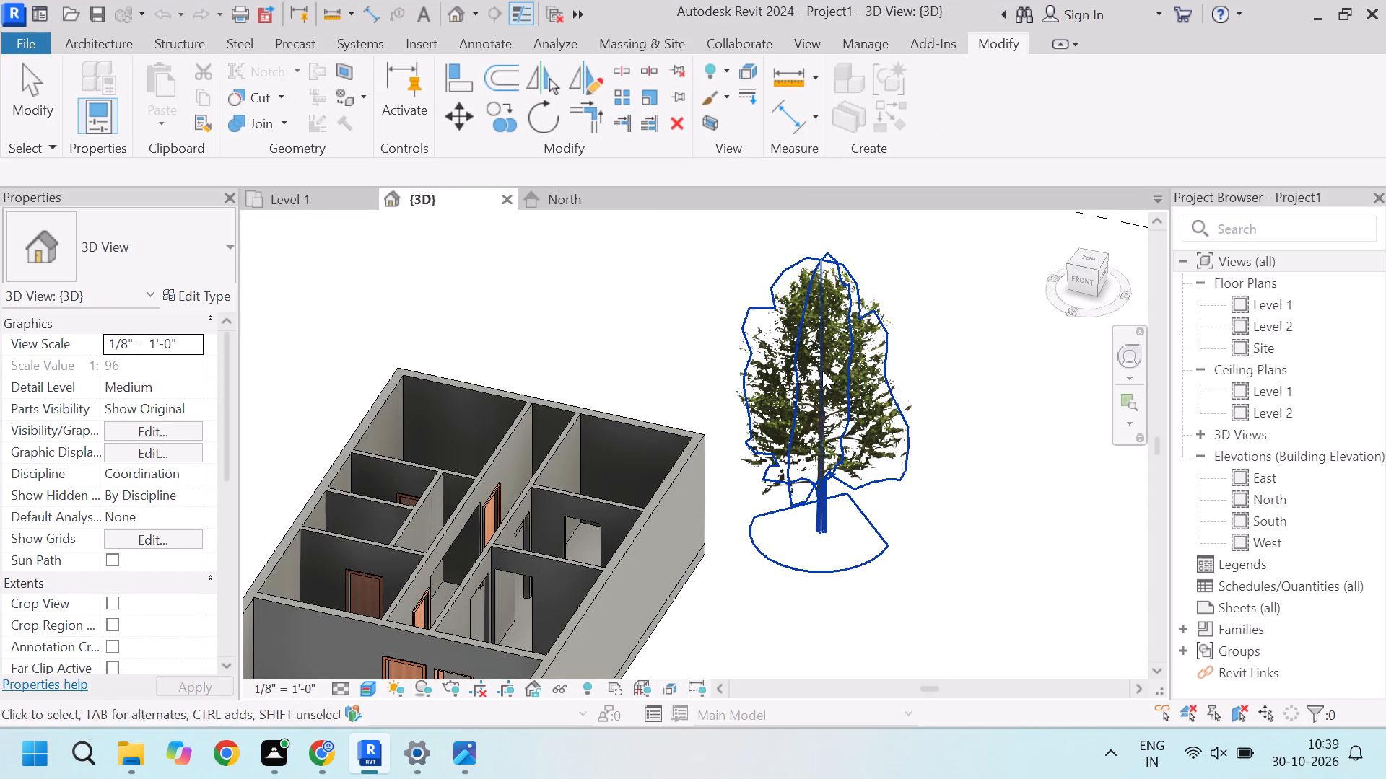
Delete the Red Ash tree beside the building.
click(831, 369)
click(815, 344)
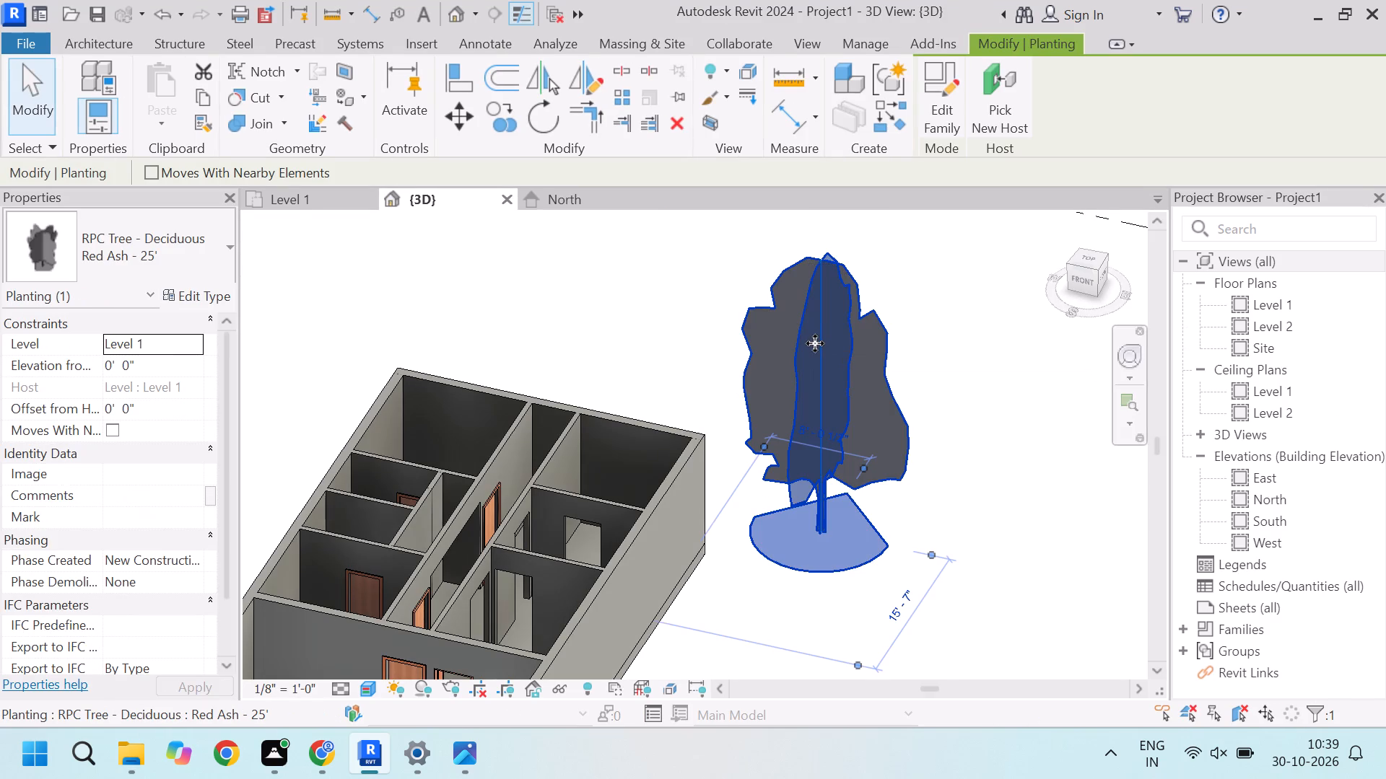
key(Delete)
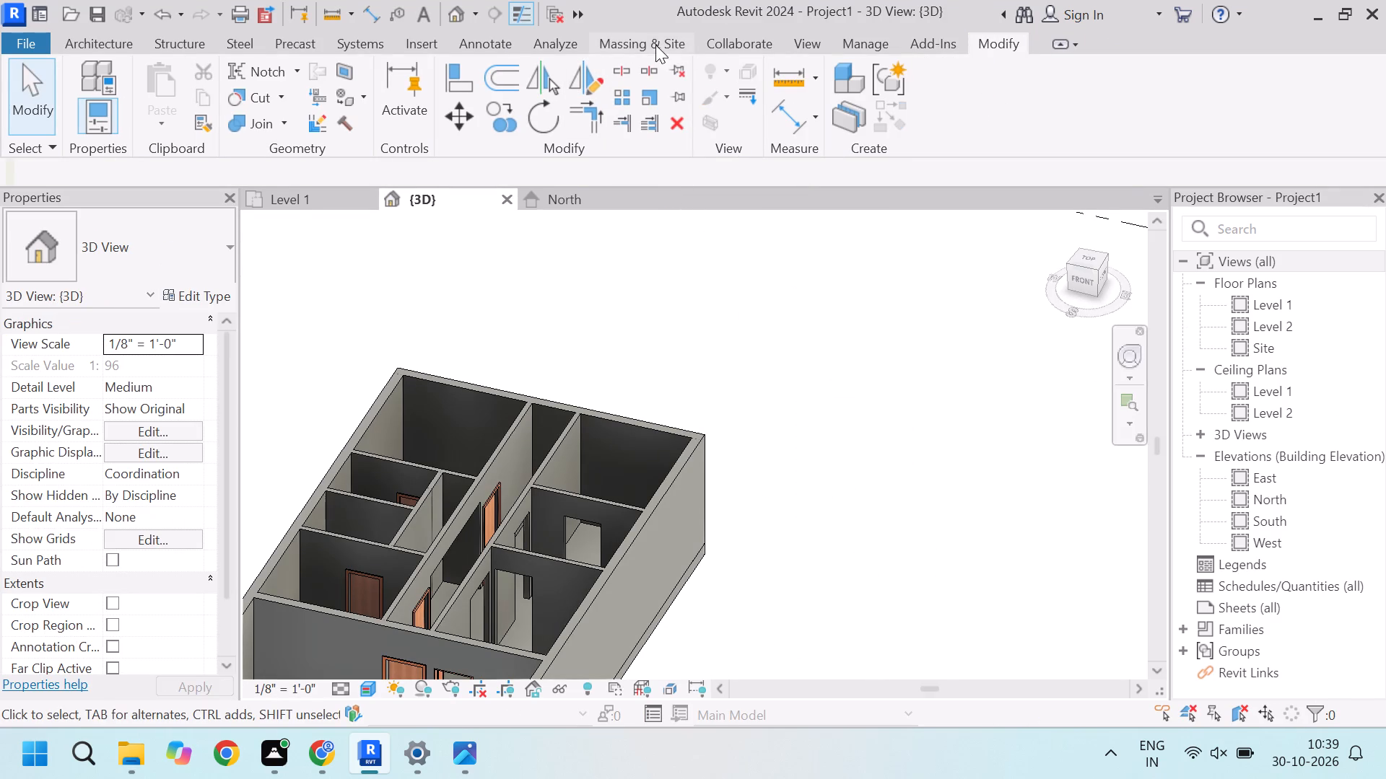
Start a site component and look through the available RPC Tree - Deciduous types.
click(637, 45)
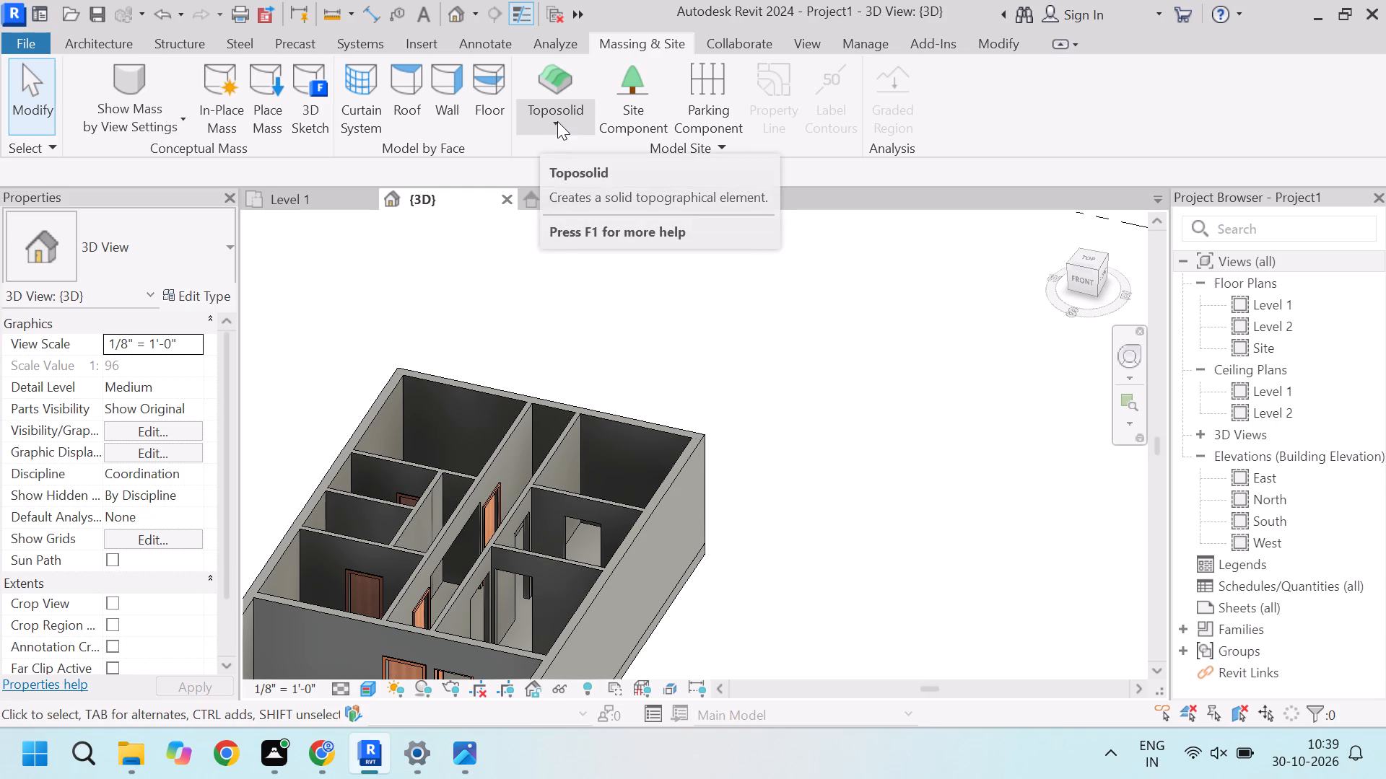
click(638, 116)
click(193, 237)
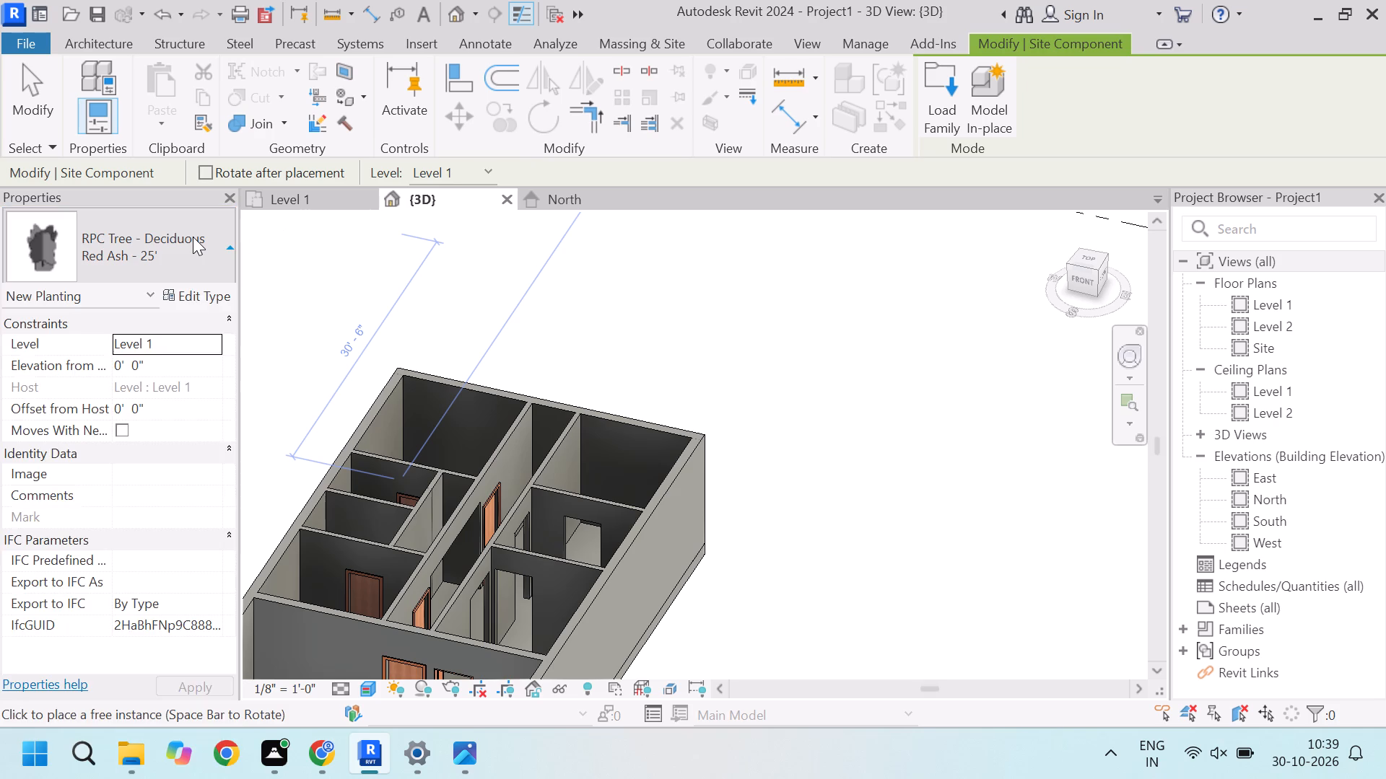
scroll(108, 459, down, 4)
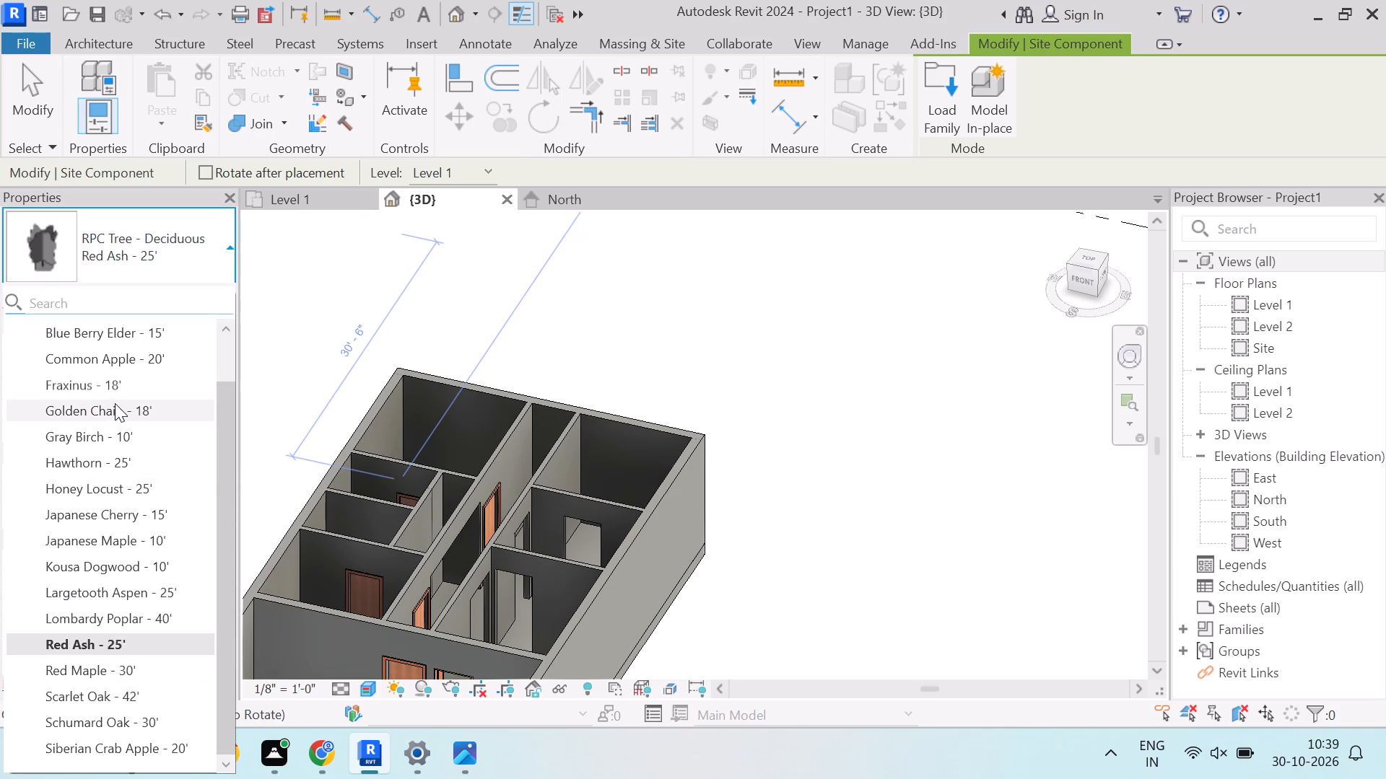
scroll(149, 688, down, 4)
scroll(162, 670, up, 5)
scroll(123, 523, up, 8)
click(148, 252)
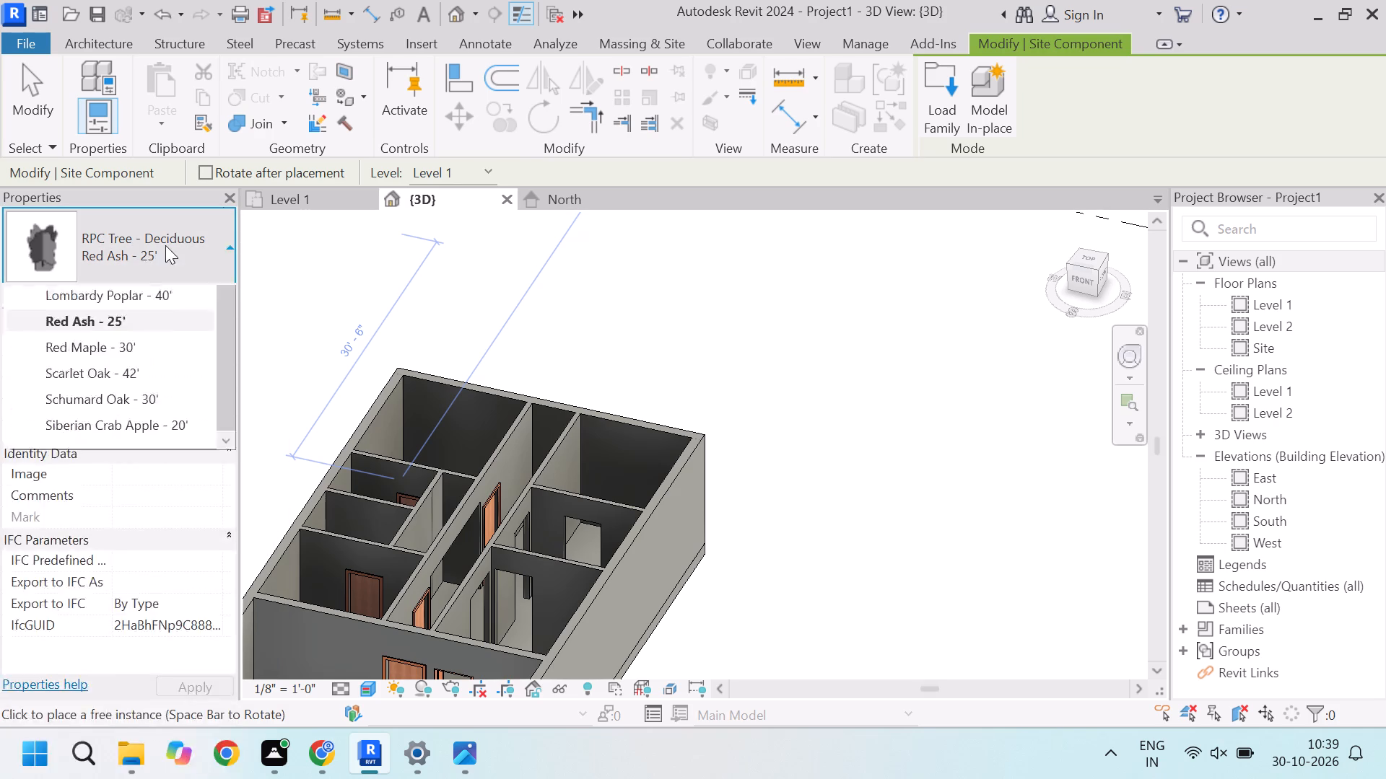
Browse the US family library's Planting folder for site families, then cancel loading and end the site component placement.
click(958, 101)
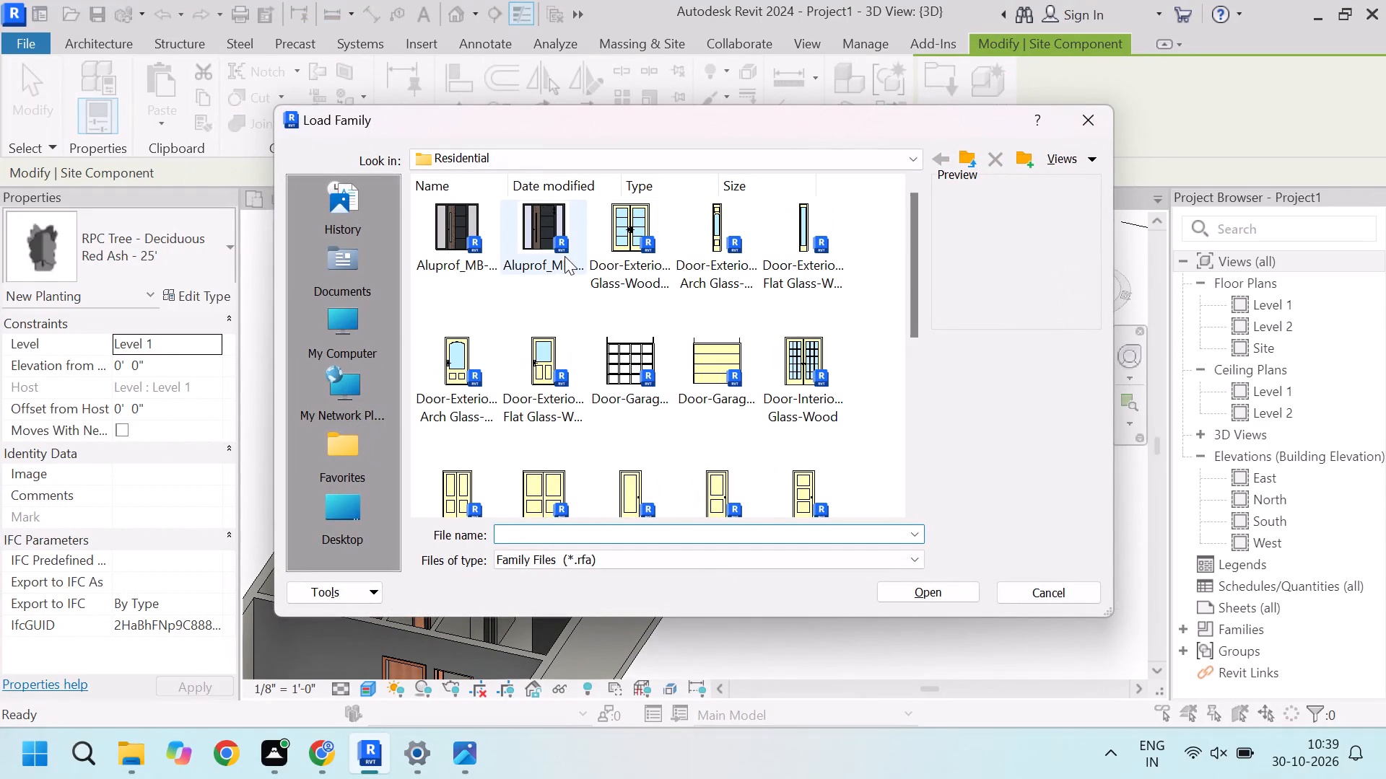
click(975, 159)
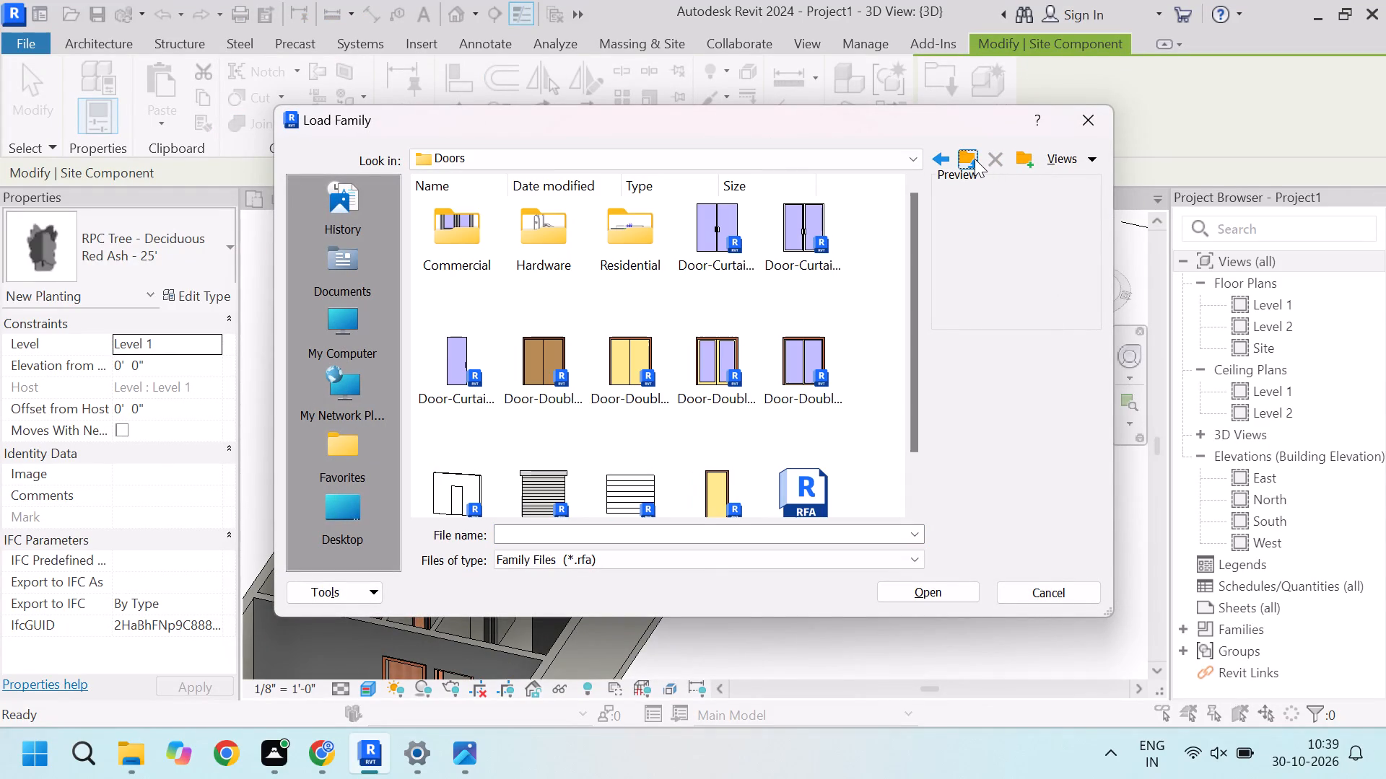
scroll(601, 369, down, 4)
scroll(606, 364, up, 6)
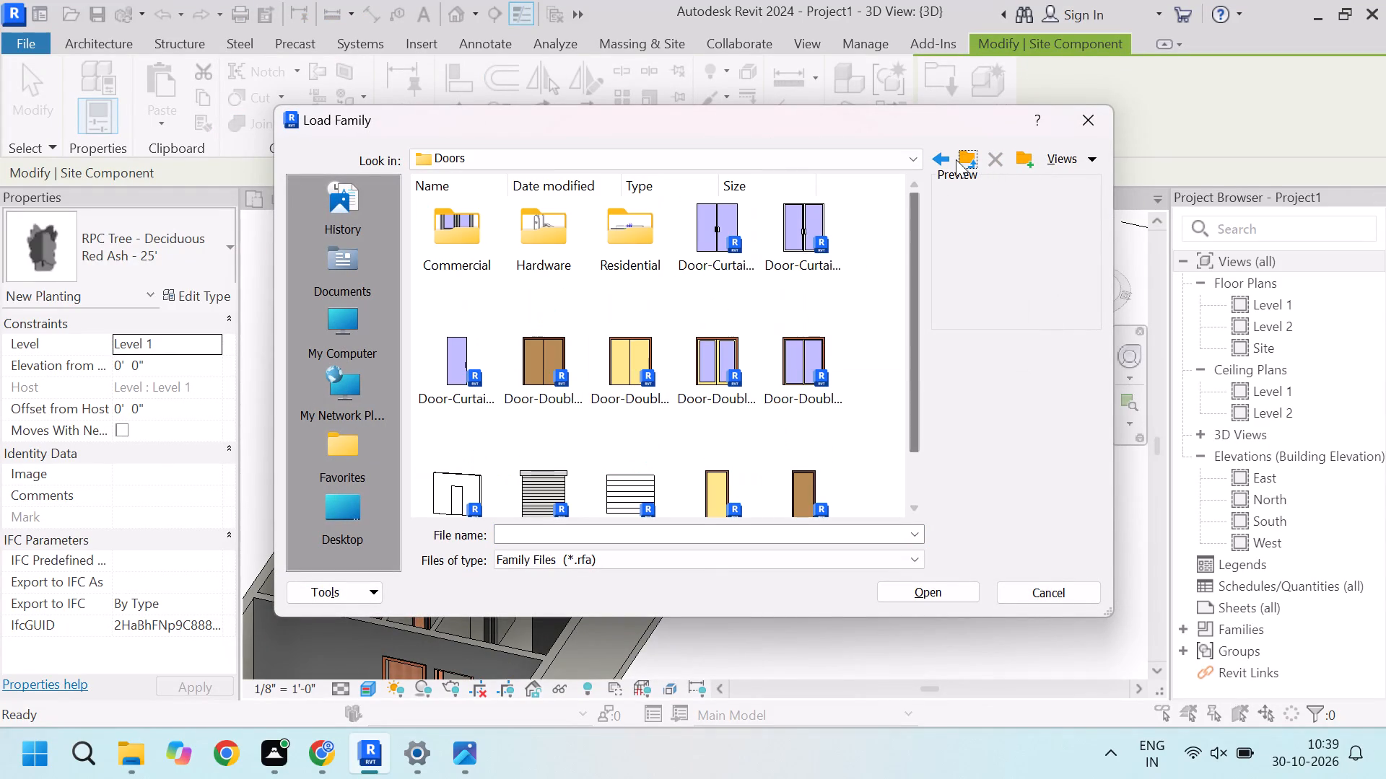
click(962, 155)
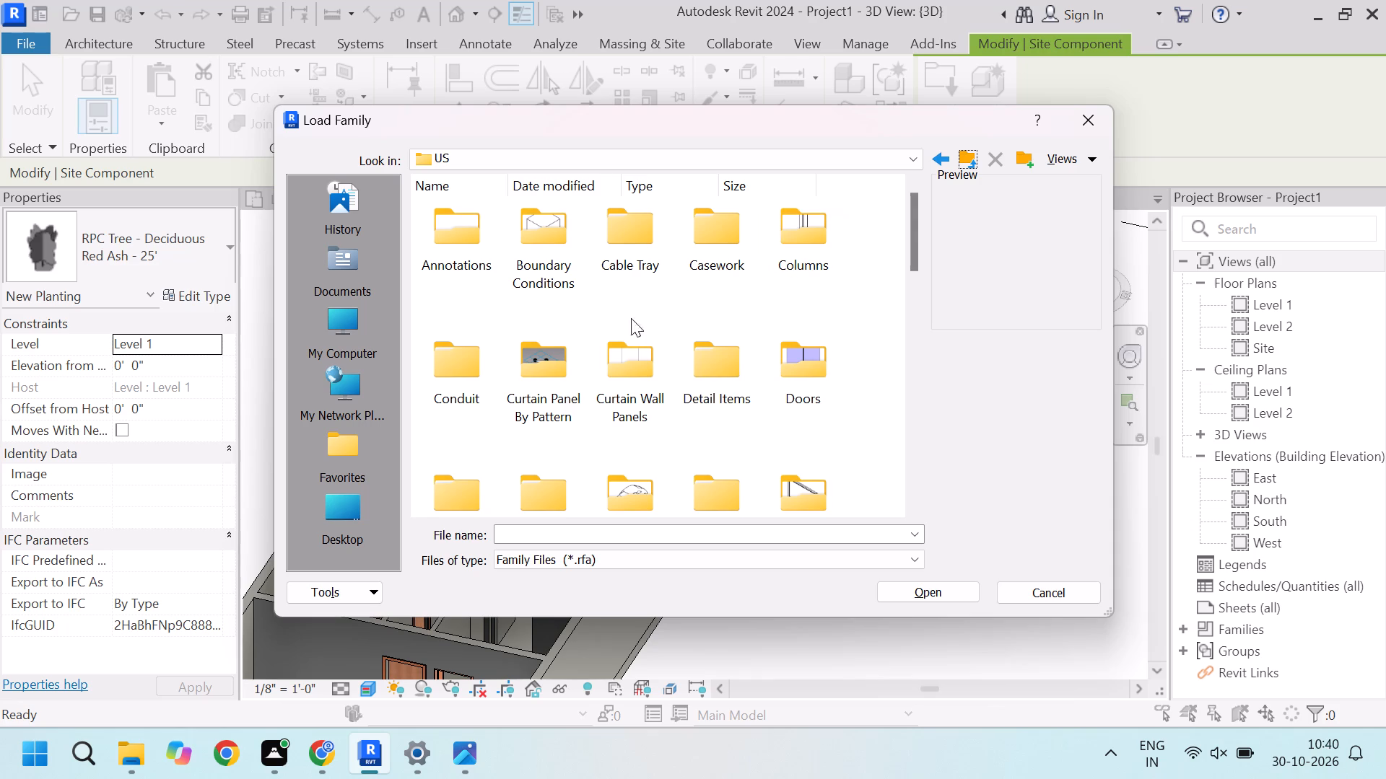
scroll(457, 355, down, 2)
scroll(715, 364, down, 1)
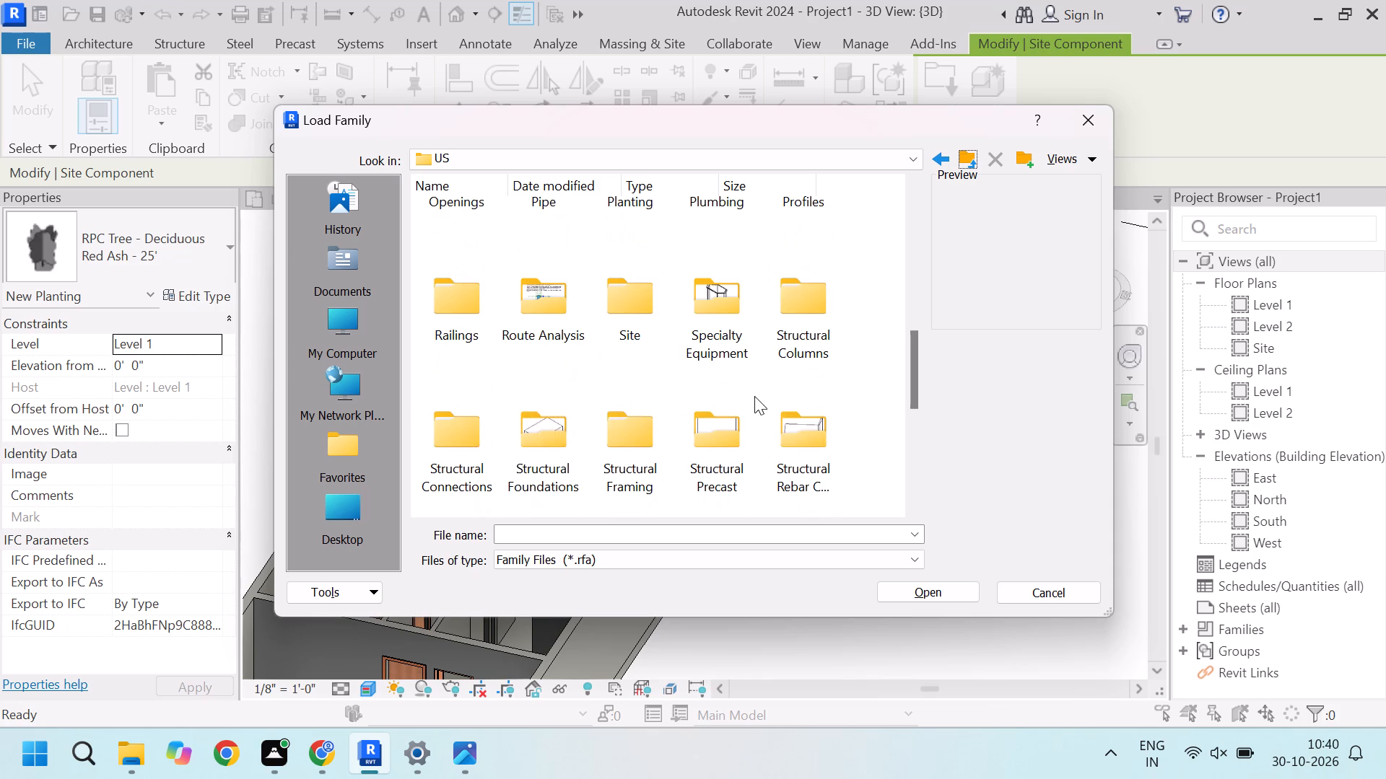
scroll(683, 349, up, 1)
double_click(634, 351)
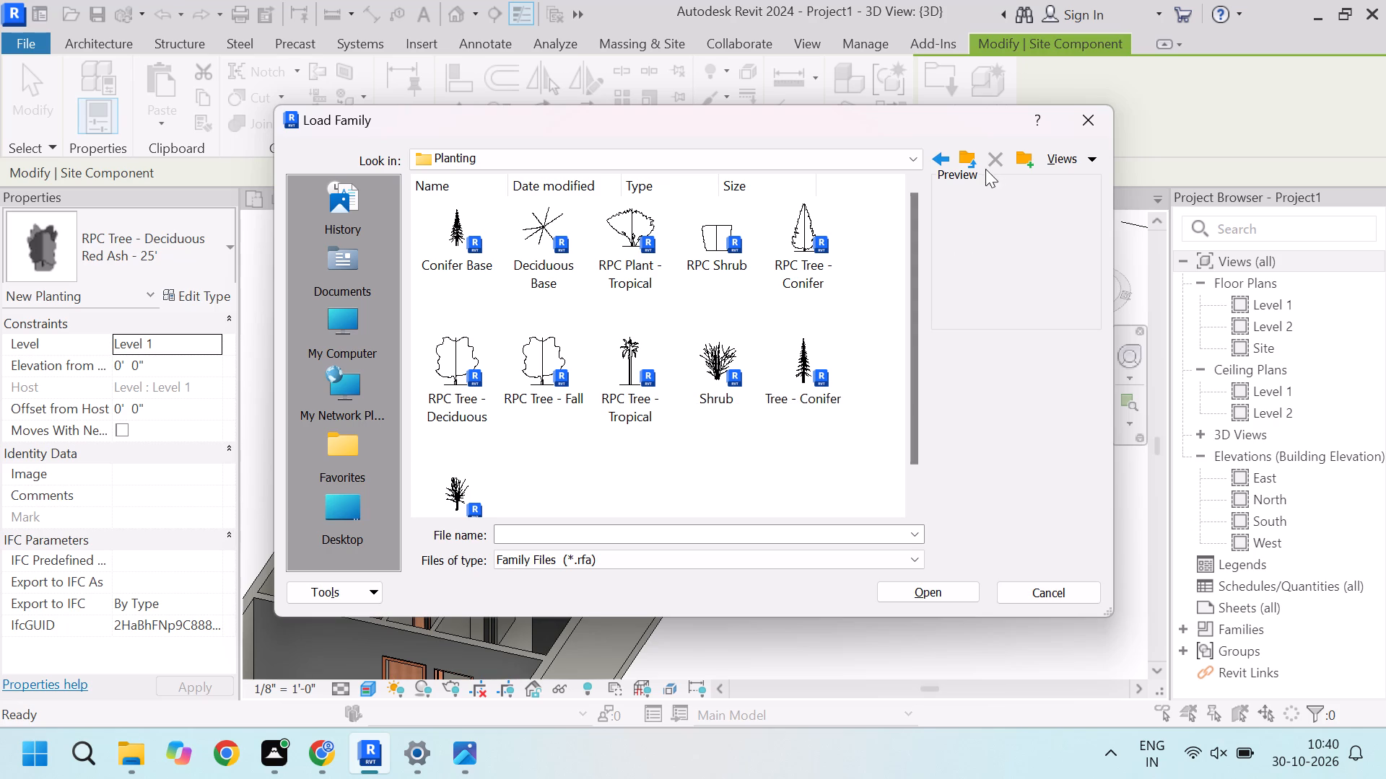
scroll(648, 413, down, 4)
scroll(821, 433, up, 3)
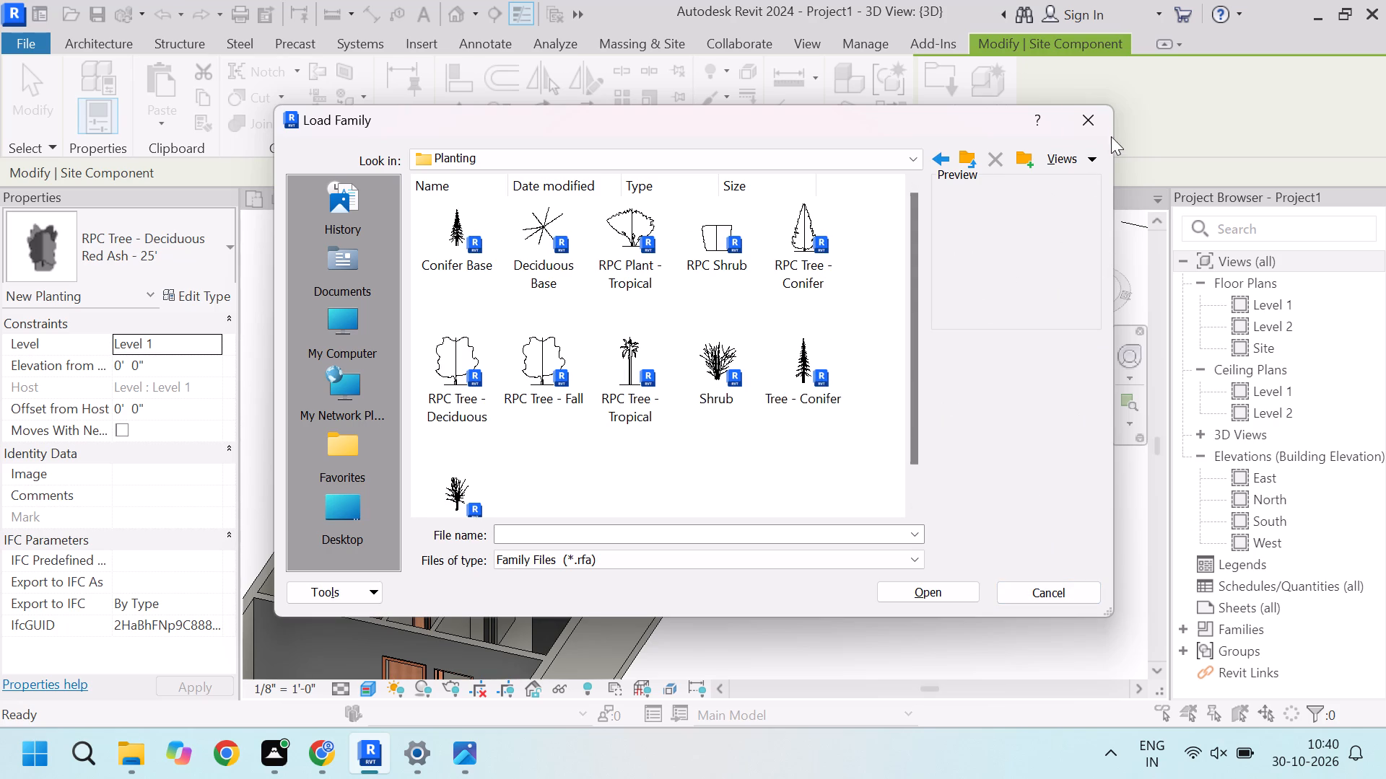
click(1102, 123)
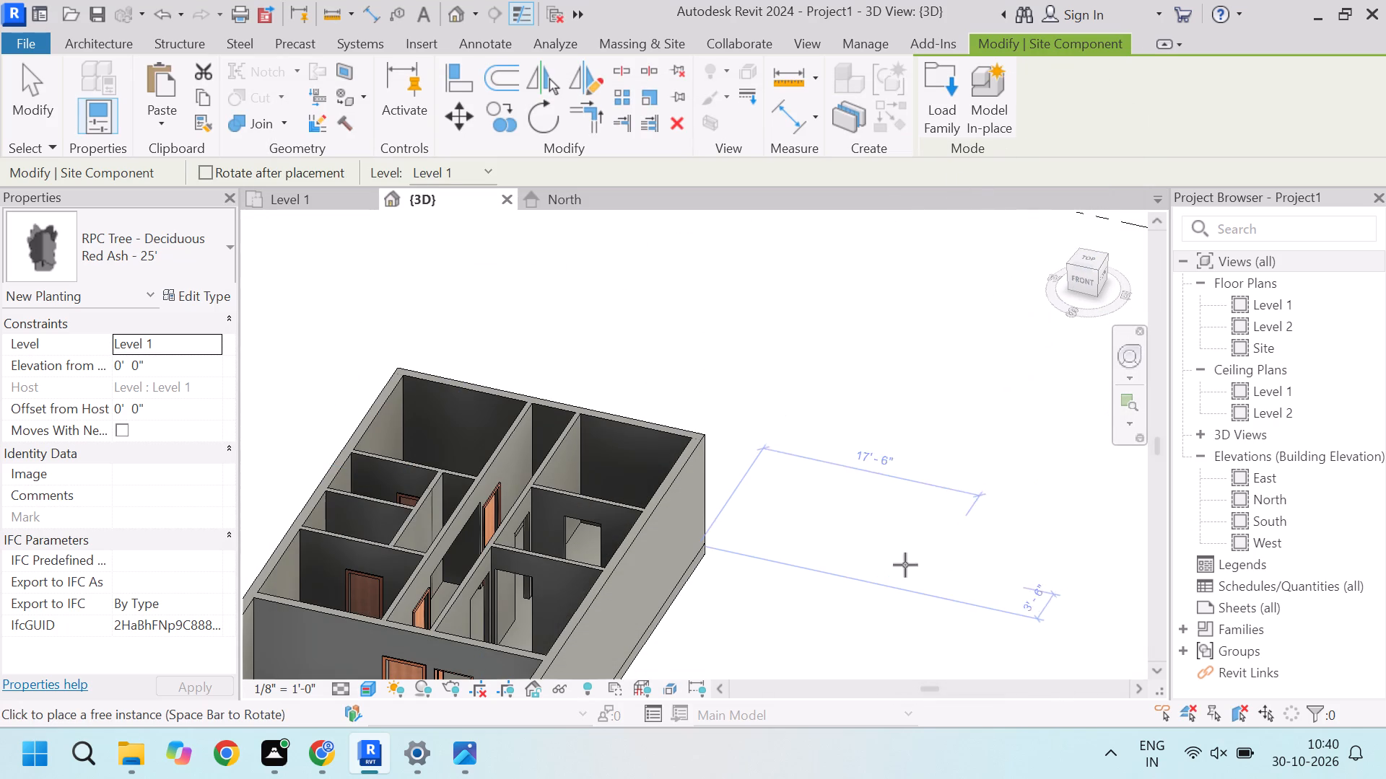
scroll(903, 553, down, 5)
key(Escape)
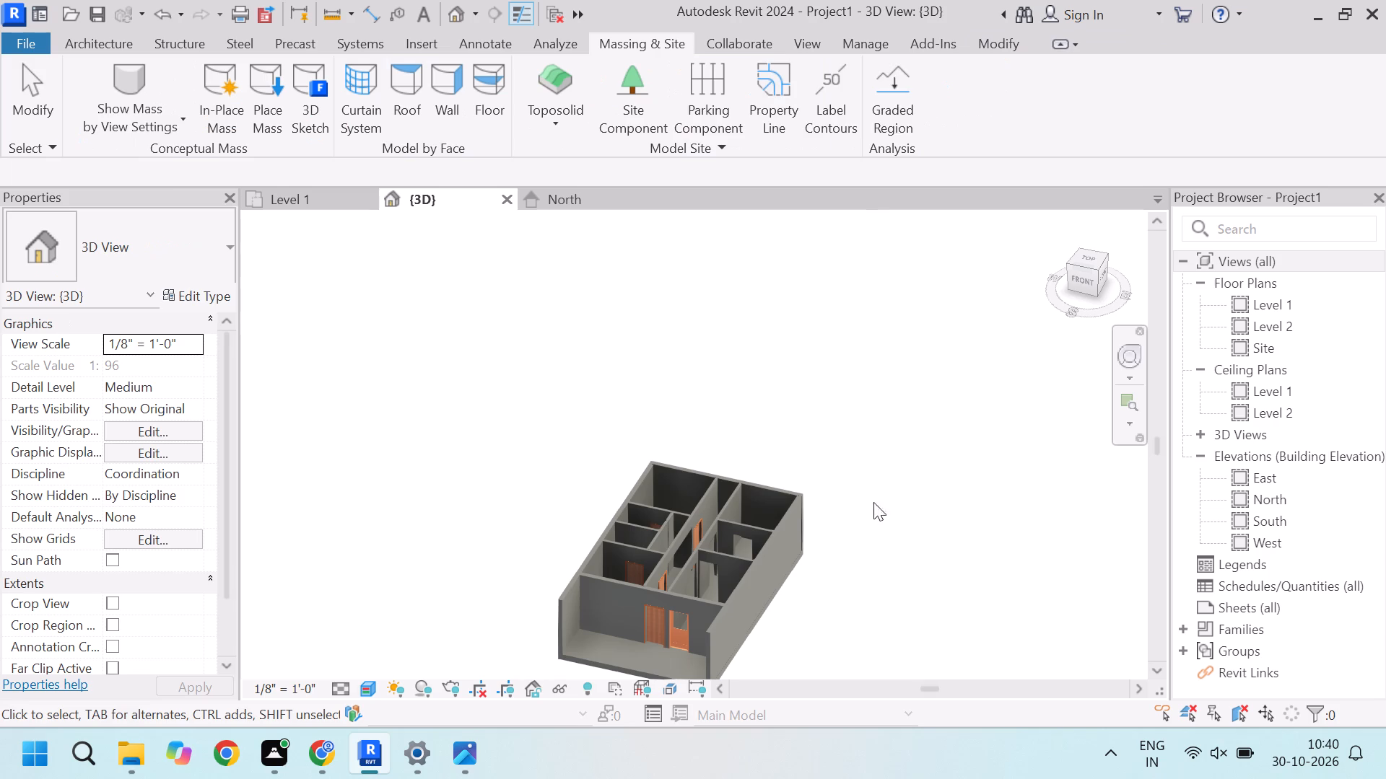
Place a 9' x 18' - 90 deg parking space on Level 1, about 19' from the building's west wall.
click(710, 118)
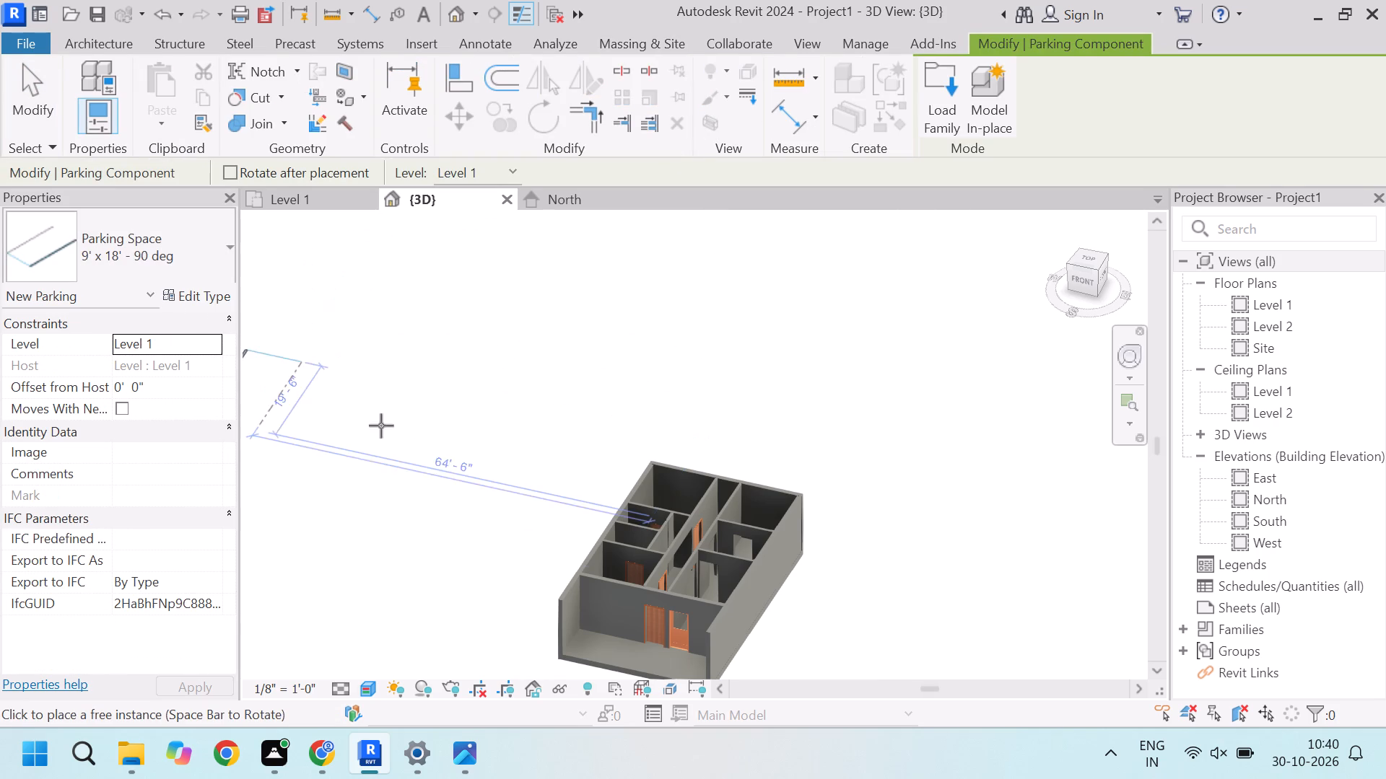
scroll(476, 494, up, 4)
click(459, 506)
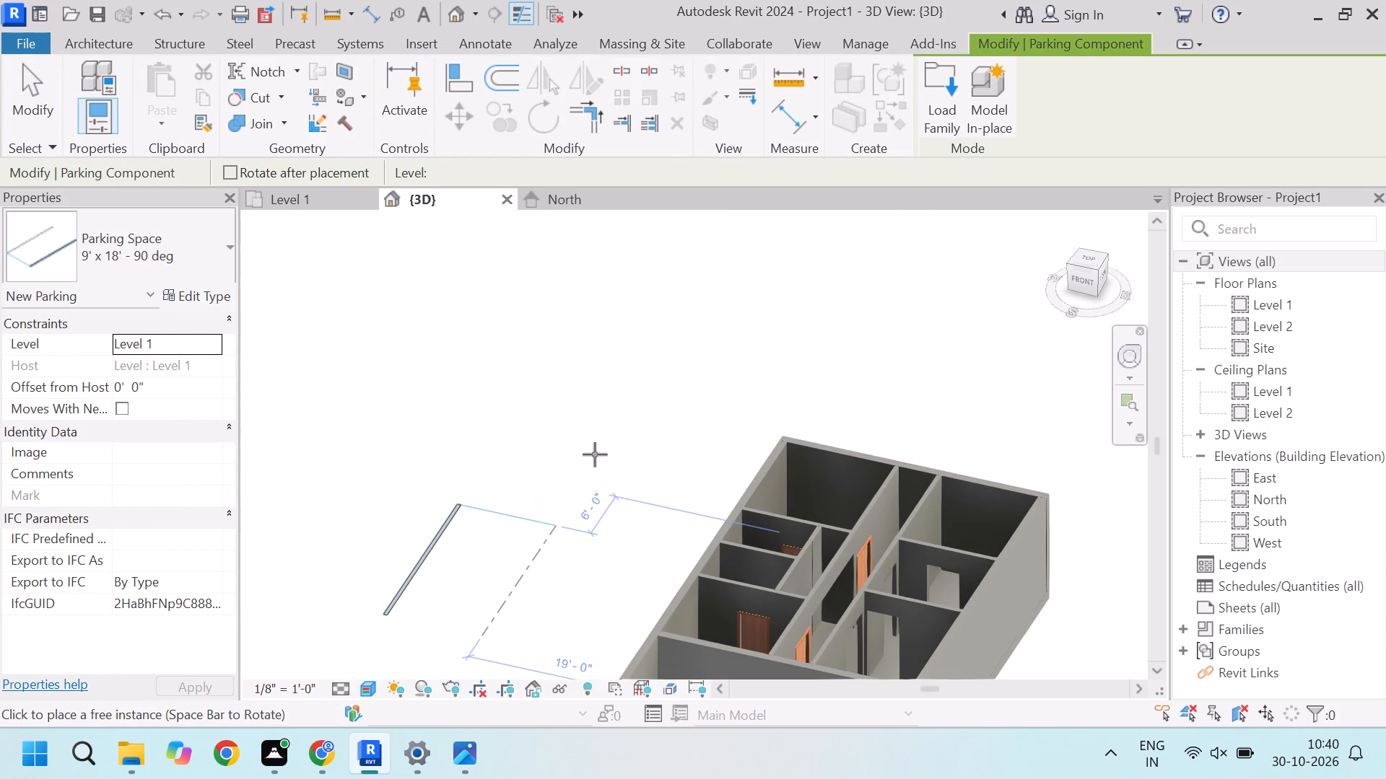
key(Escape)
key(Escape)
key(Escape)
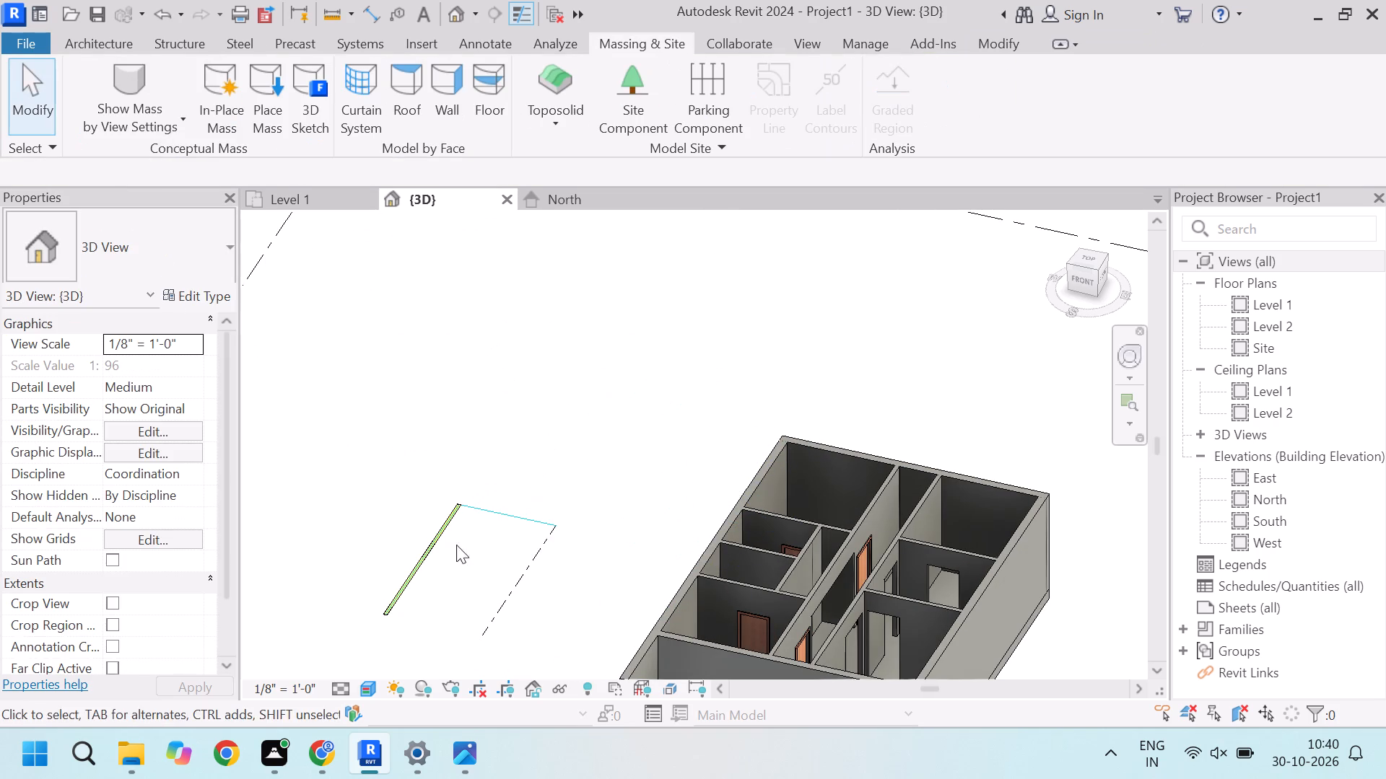
Set the 3D view's visual style to Realistic.
click(369, 690)
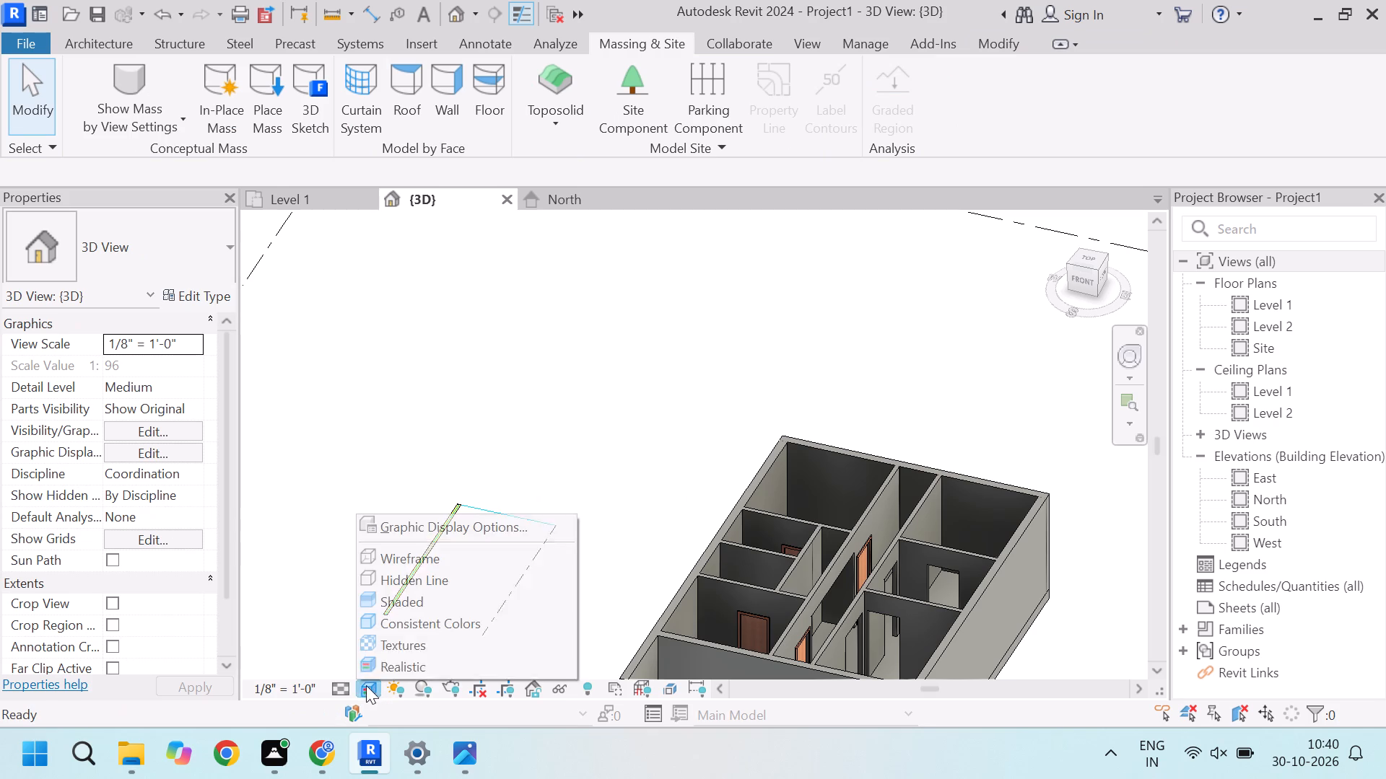
click(411, 662)
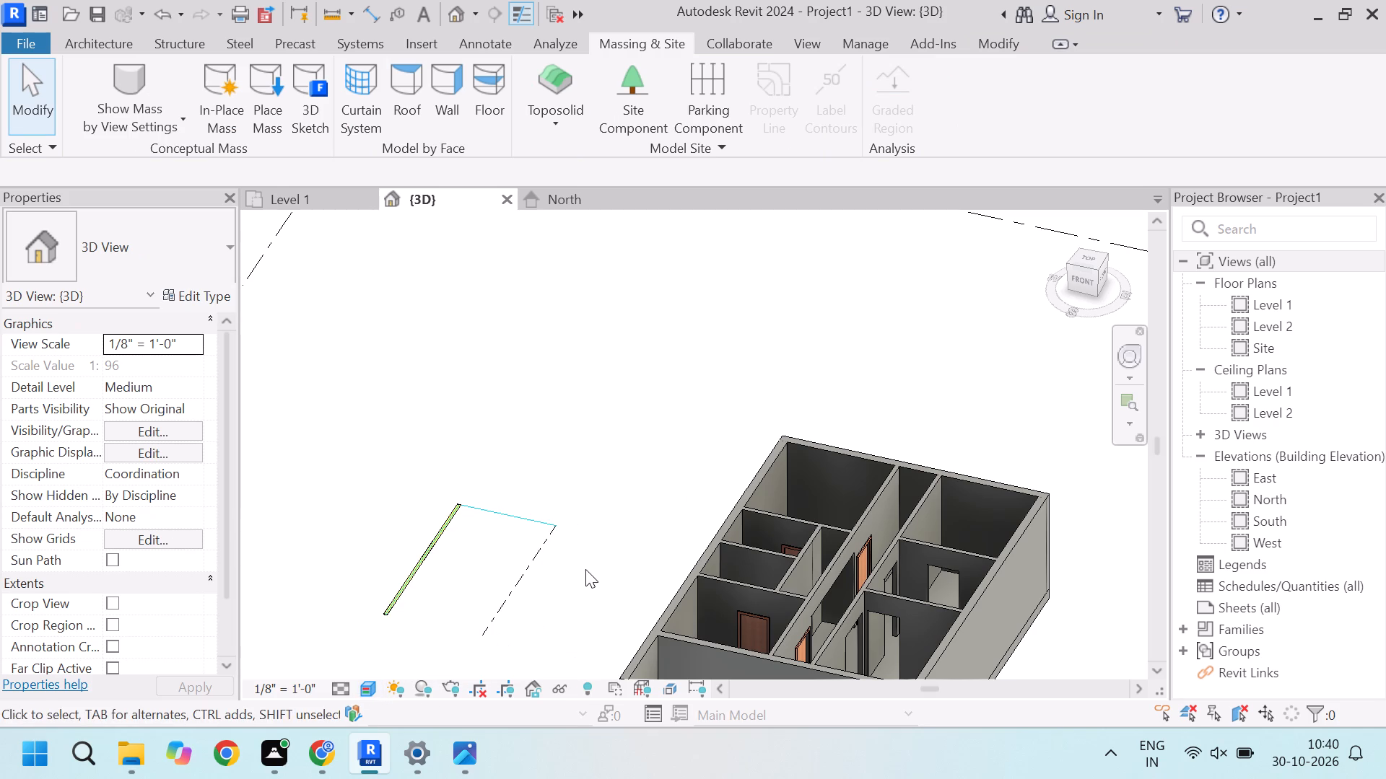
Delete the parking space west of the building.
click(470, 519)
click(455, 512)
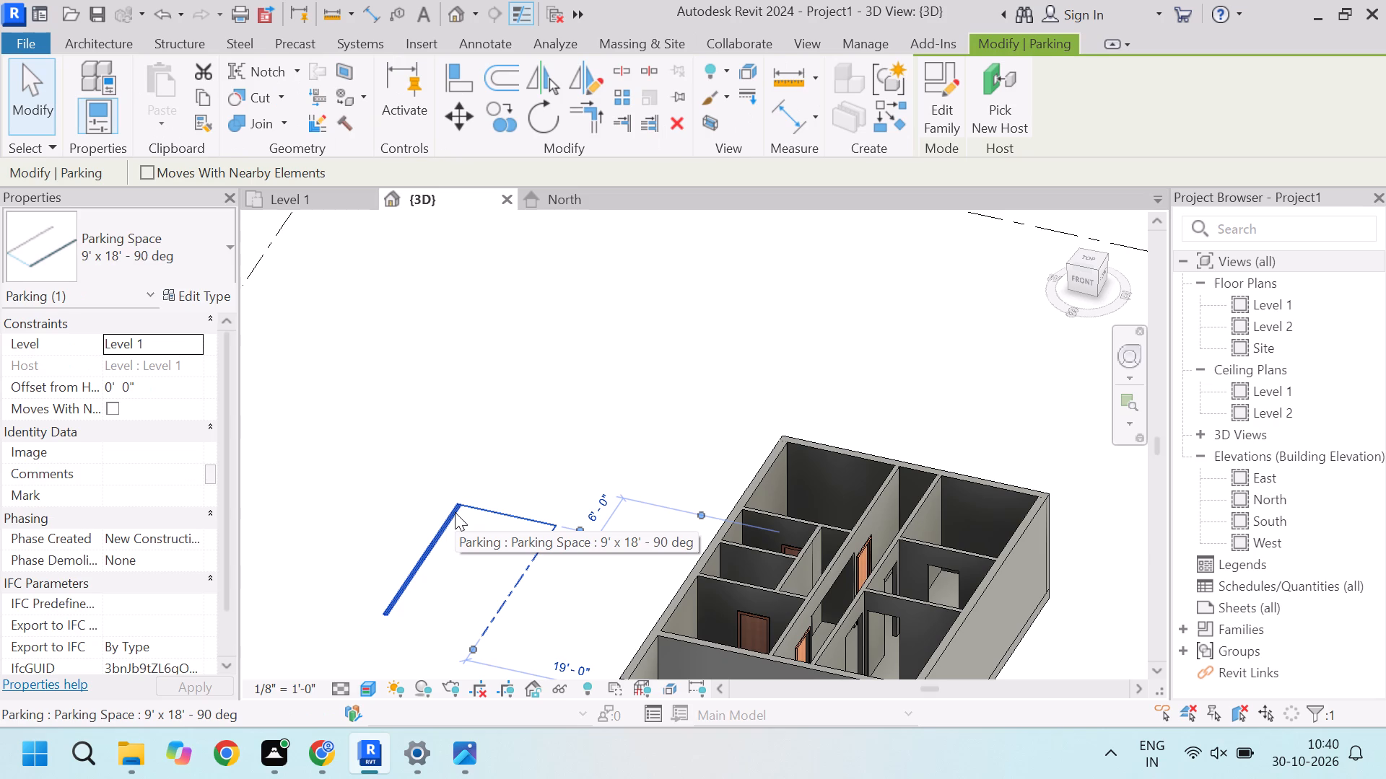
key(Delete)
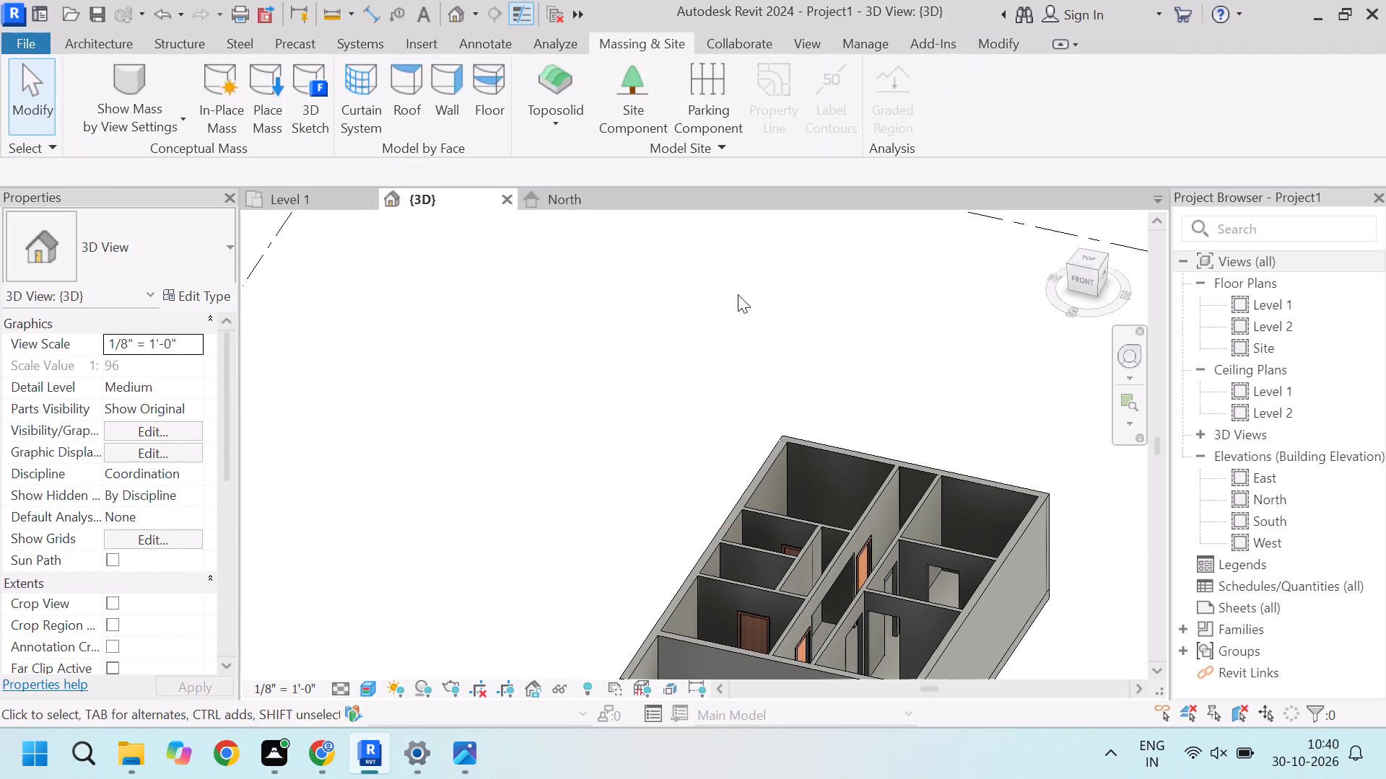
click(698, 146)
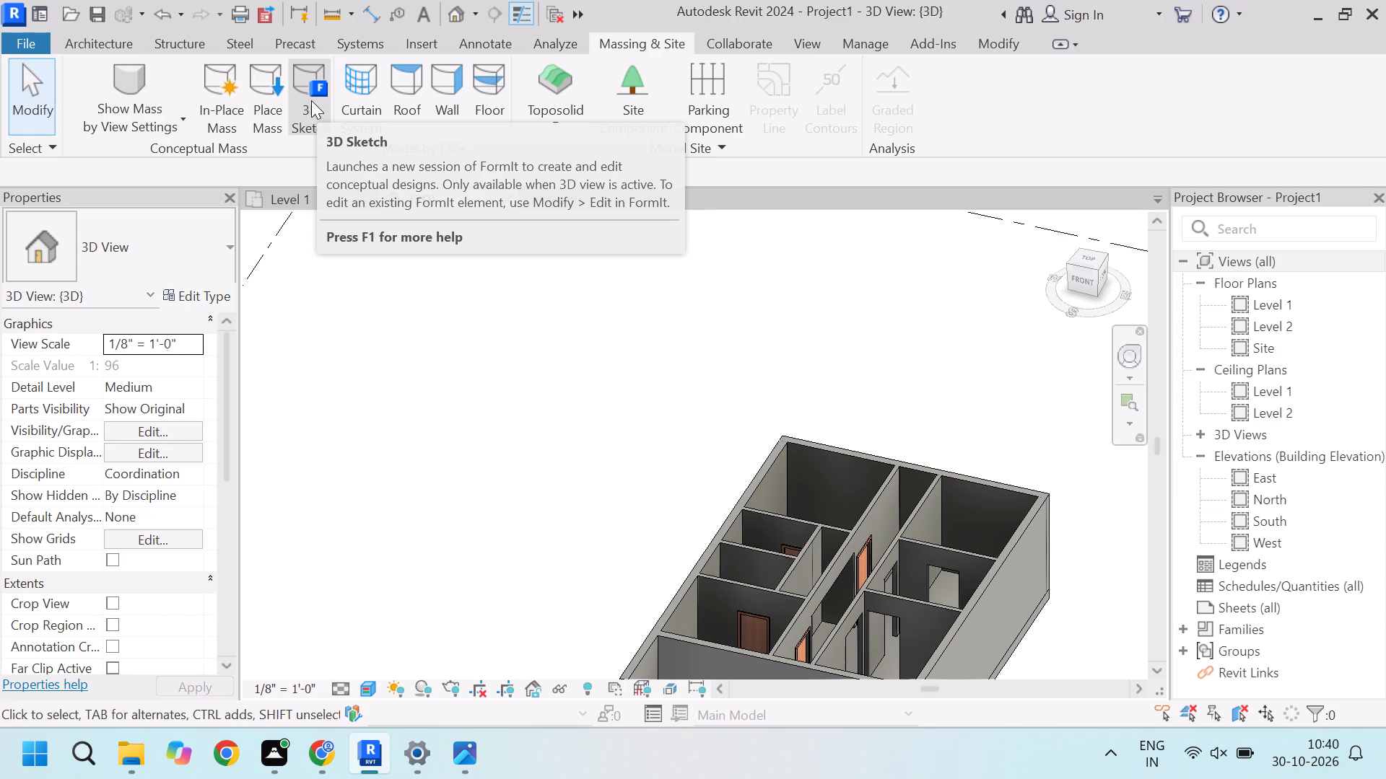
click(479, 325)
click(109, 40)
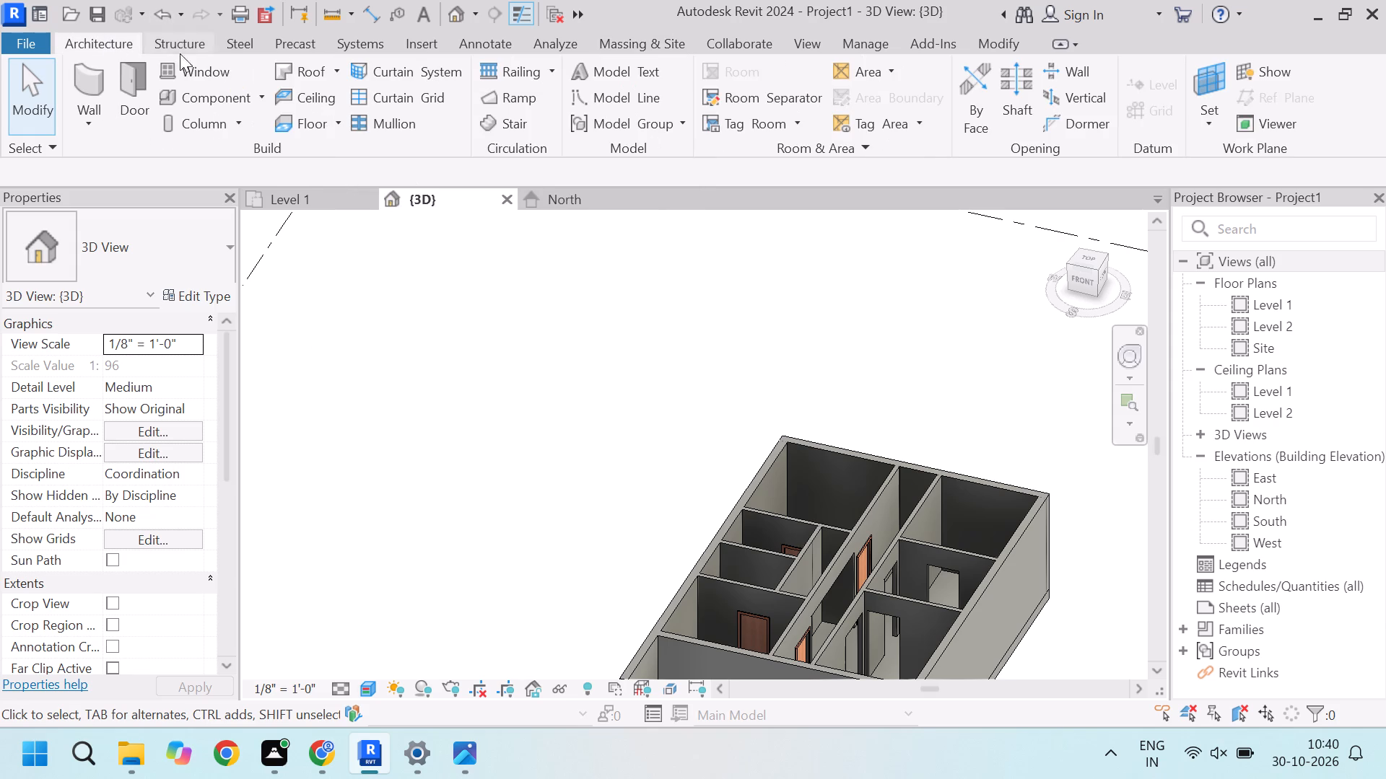
Render the full 3D view at Draft quality and Screen resolution with the Exterior: Sun only scheme, and inspect the rendered building.
click(797, 49)
click(482, 90)
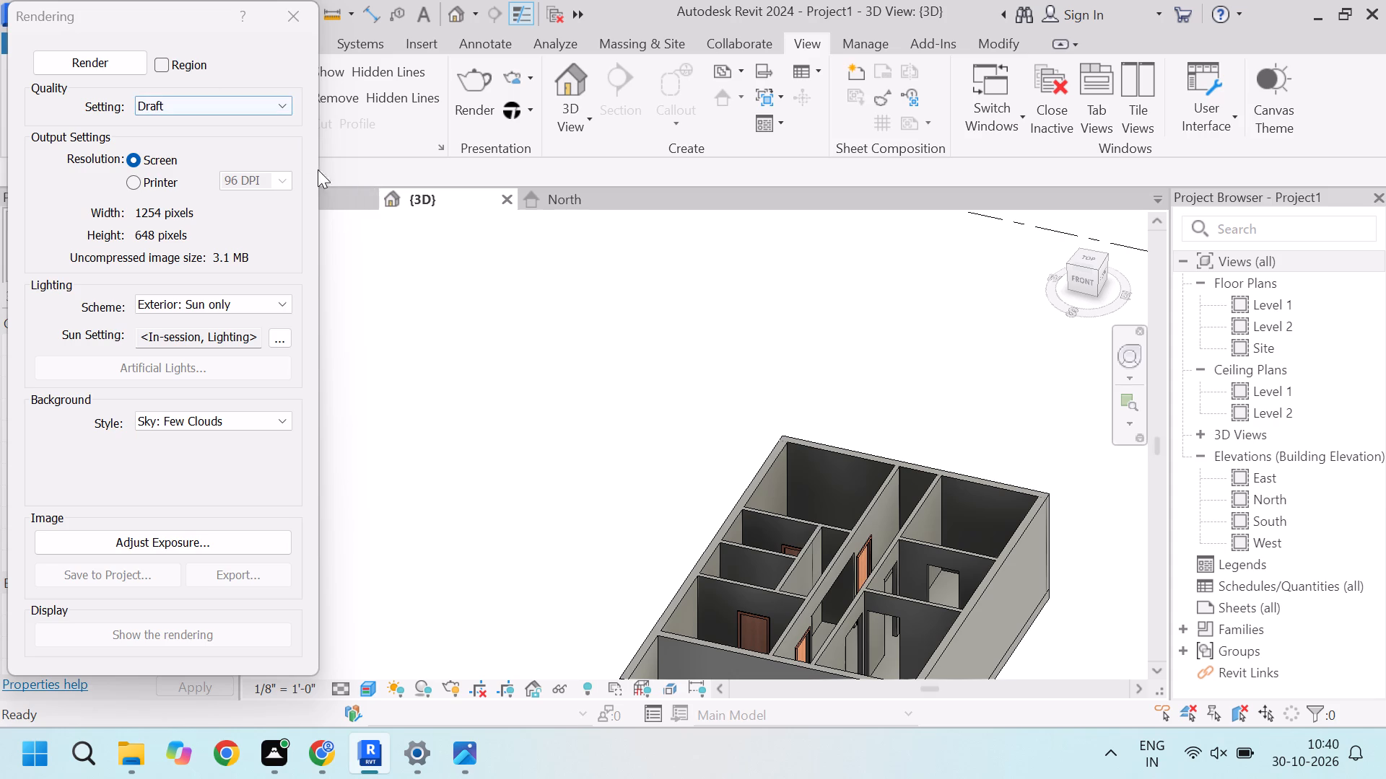
scroll(400, 285, down, 2)
scroll(579, 352, down, 4)
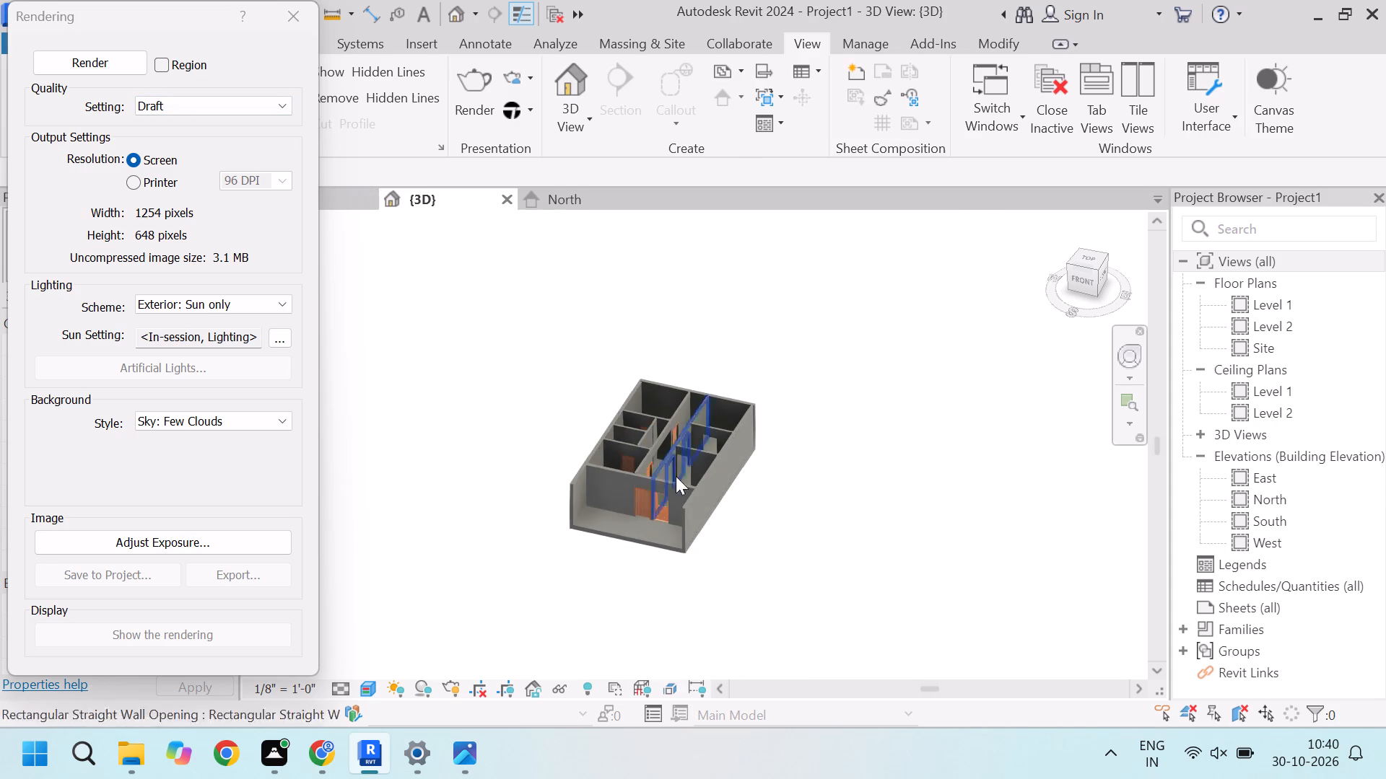
scroll(684, 486, up, 3)
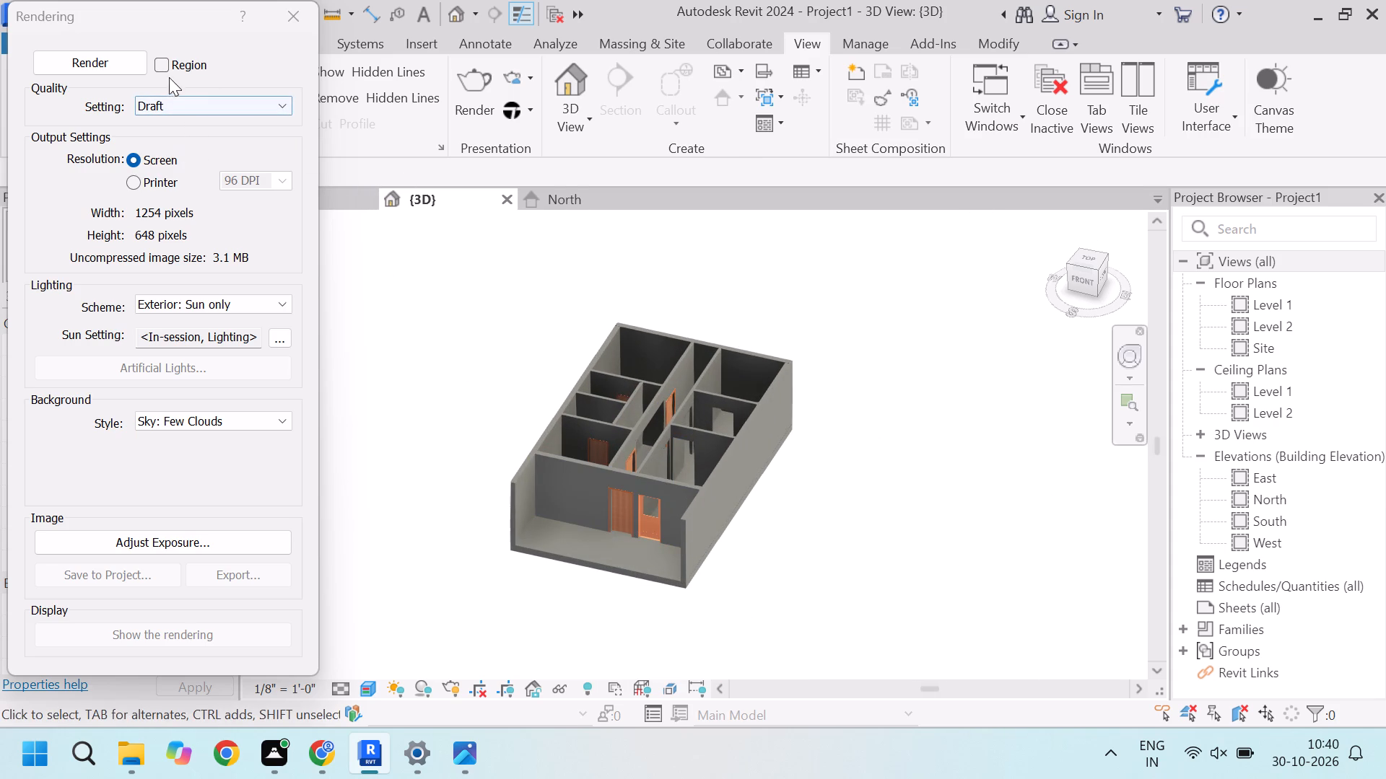
click(180, 65)
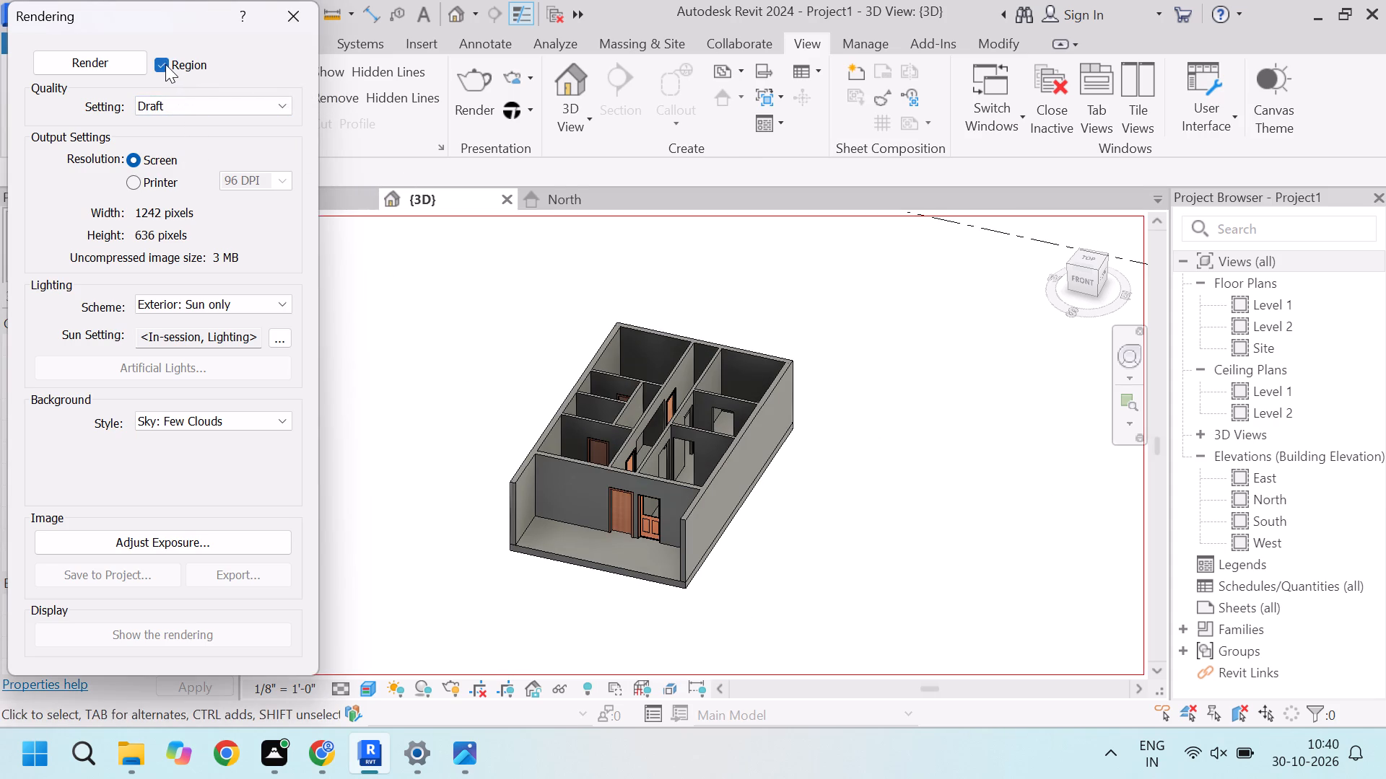
click(163, 64)
click(117, 64)
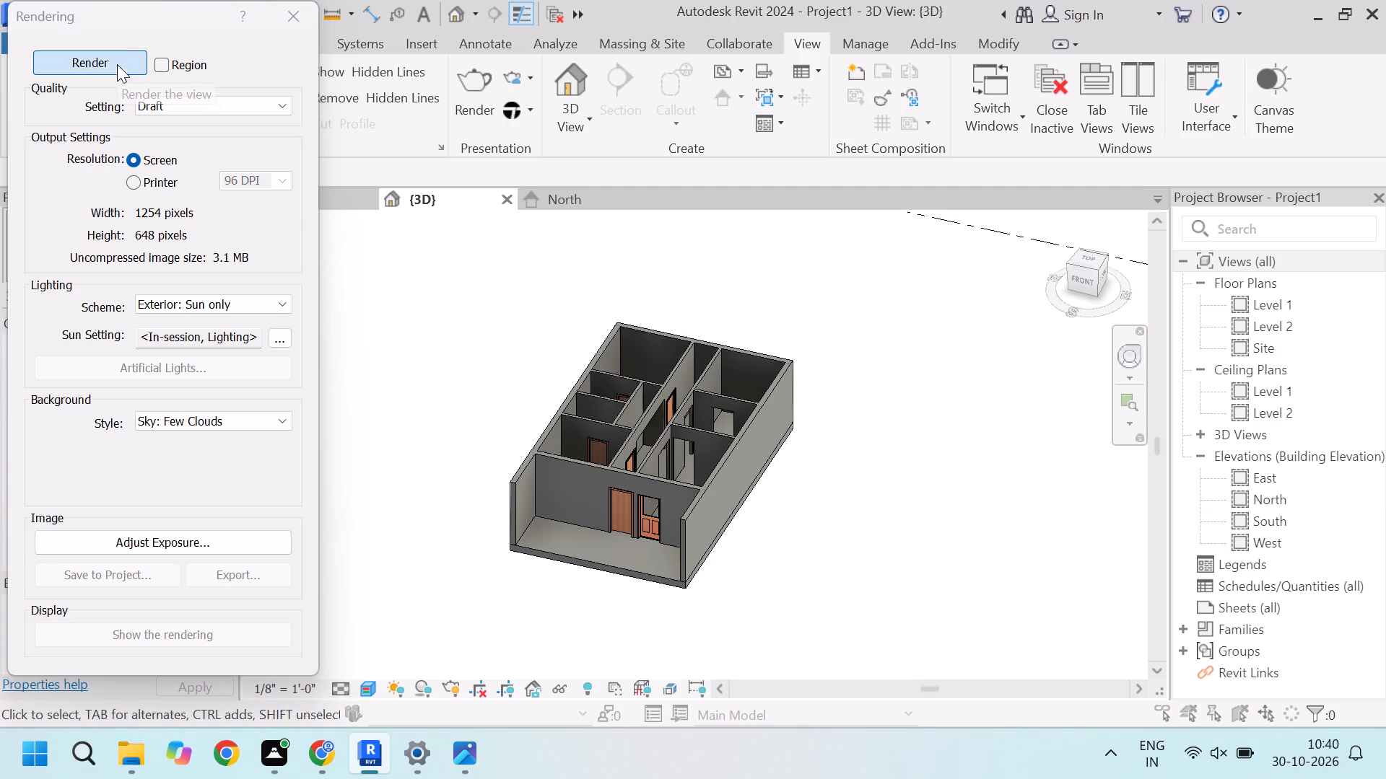
click(159, 61)
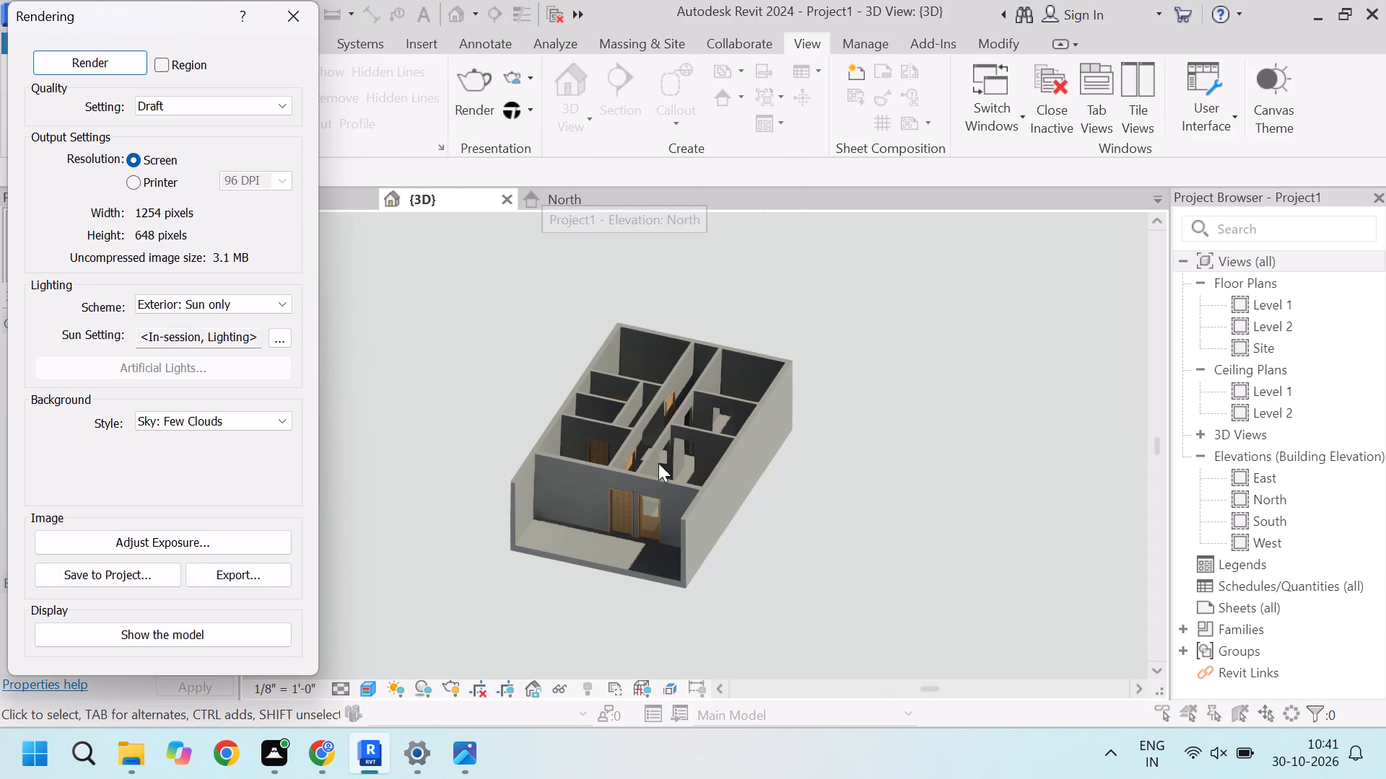
scroll(689, 472, up, 3)
scroll(694, 470, down, 3)
scroll(667, 563, up, 4)
scroll(713, 429, down, 4)
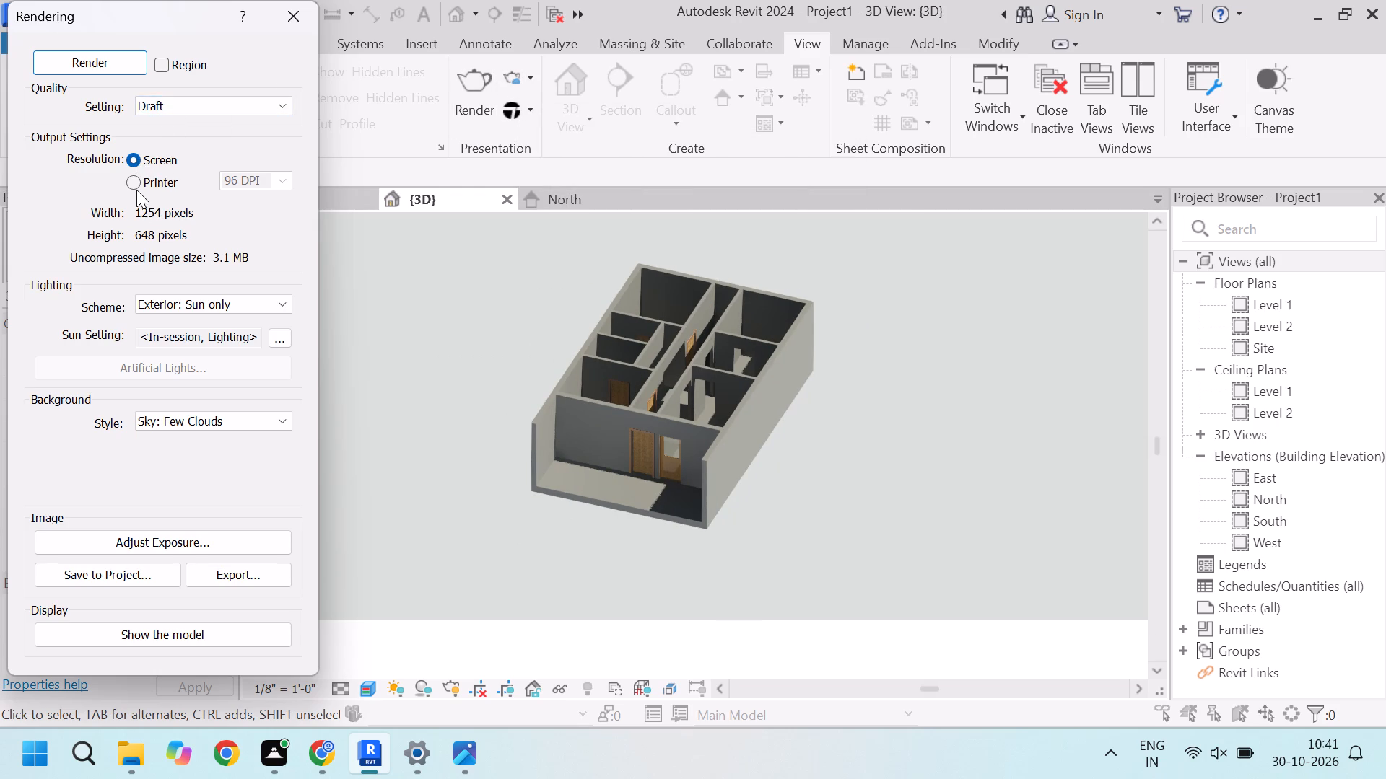
Enable the render region, render the 3D view again at Draft quality, inspect the image and close the rendering settings.
click(166, 63)
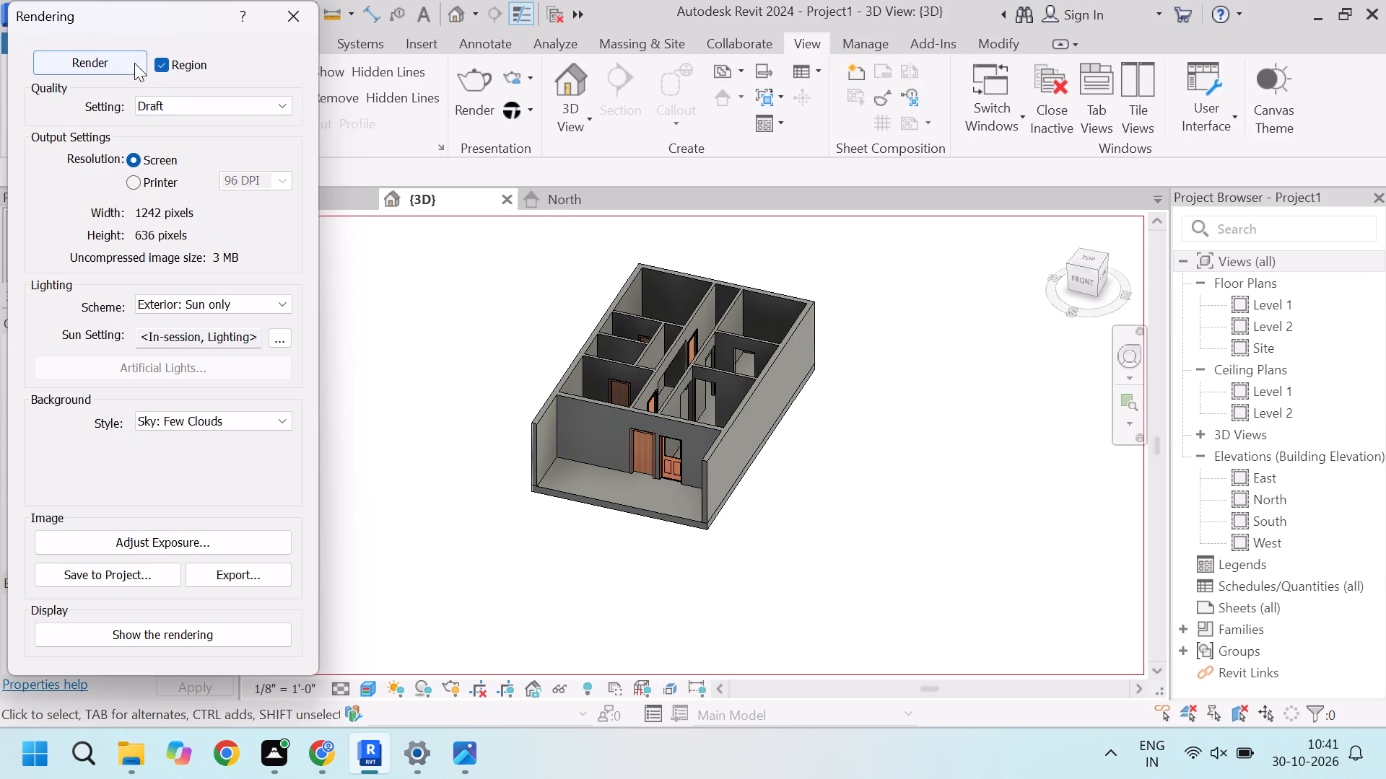
click(128, 61)
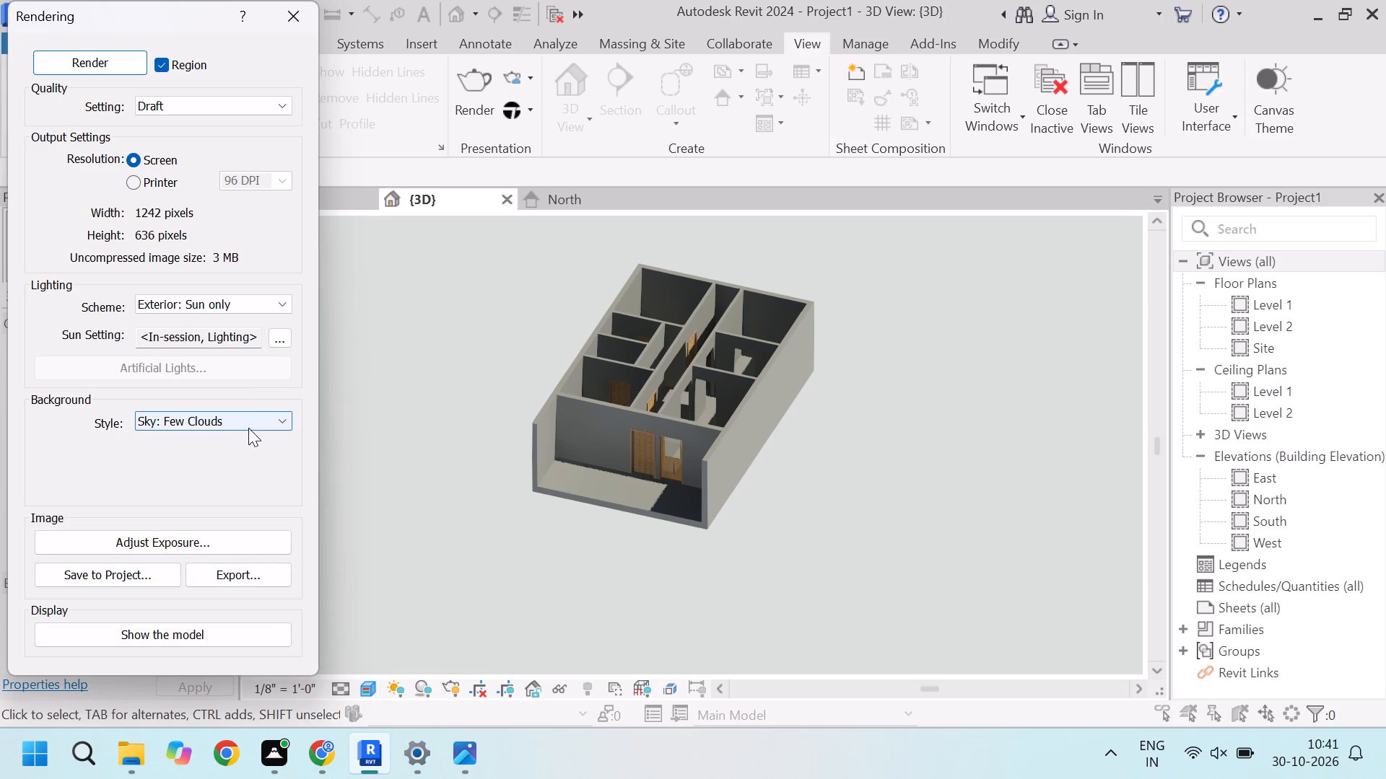
scroll(588, 421, down, 4)
scroll(676, 488, up, 3)
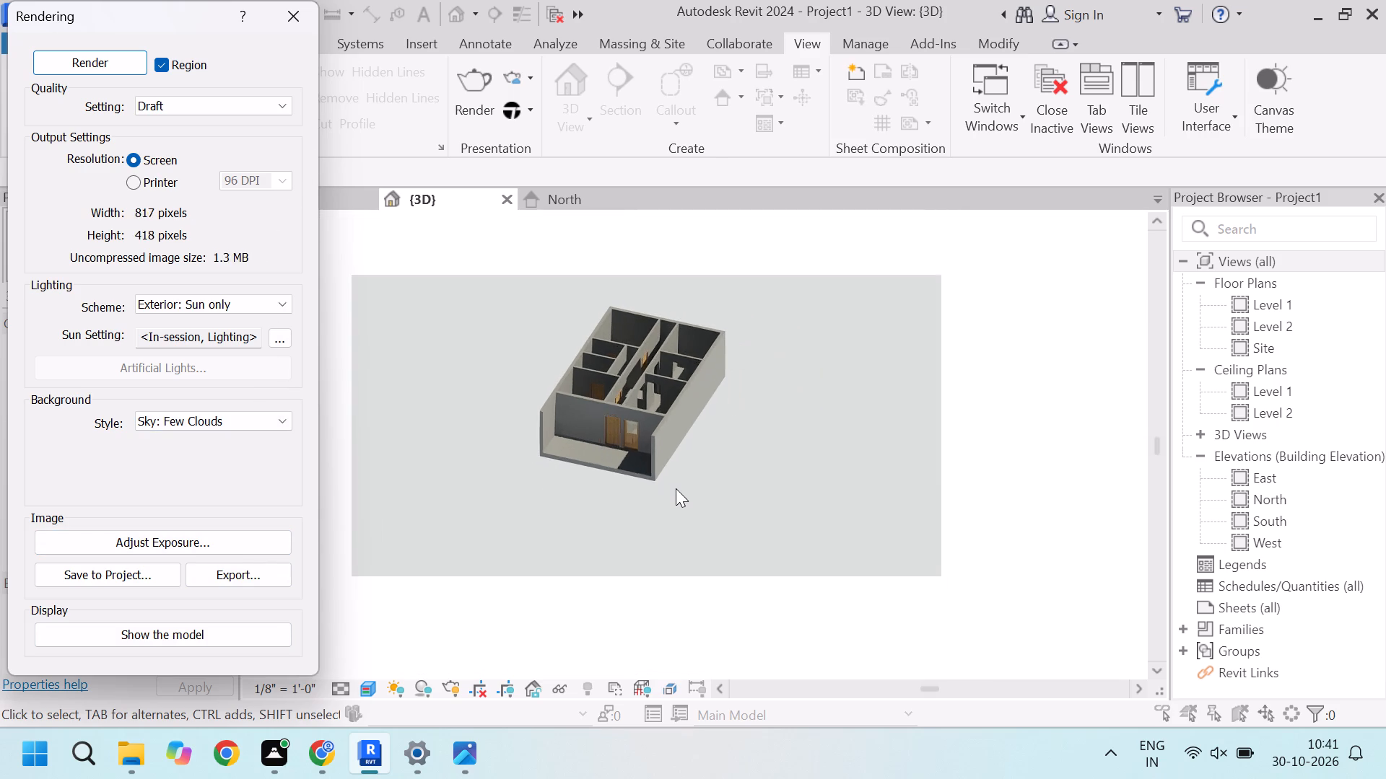
scroll(676, 488, up, 1)
scroll(676, 488, down, 5)
scroll(676, 488, up, 6)
scroll(669, 464, down, 6)
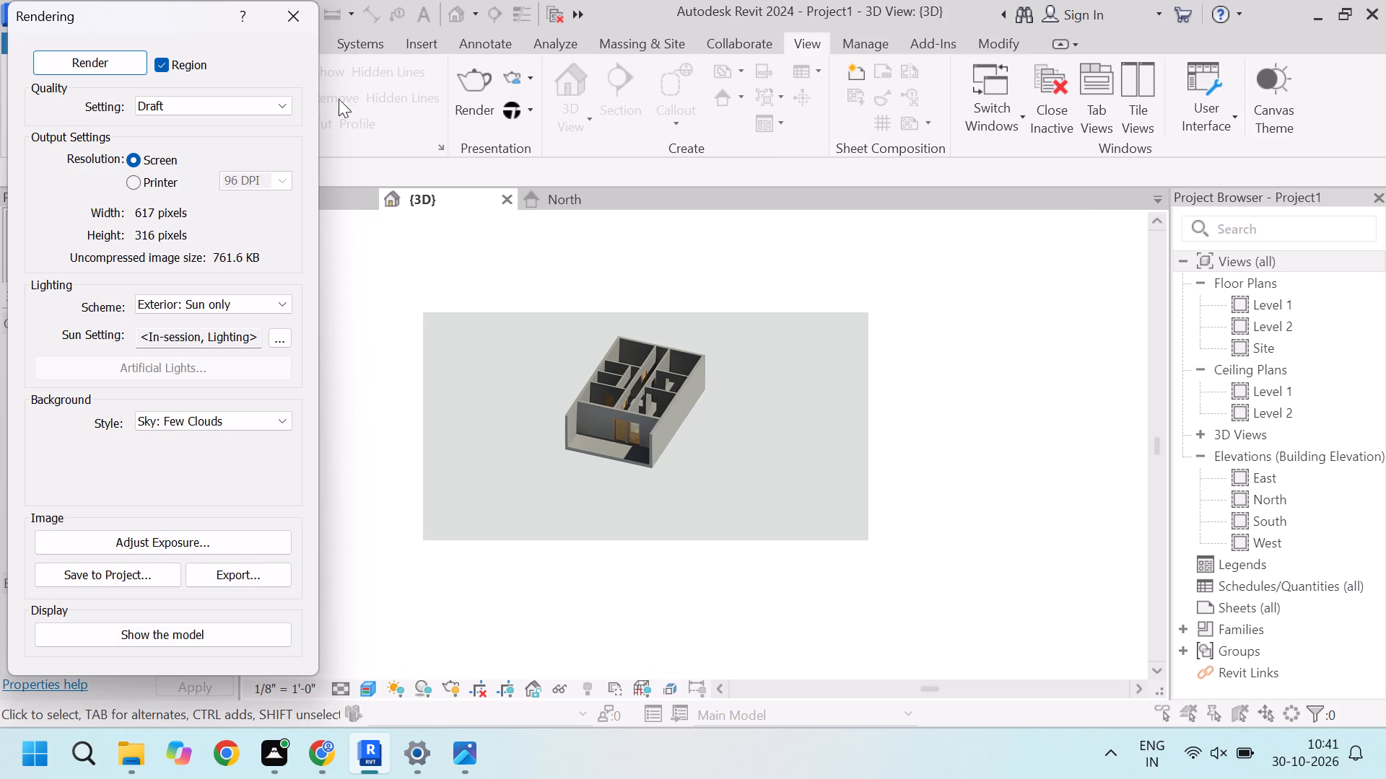
click(286, 22)
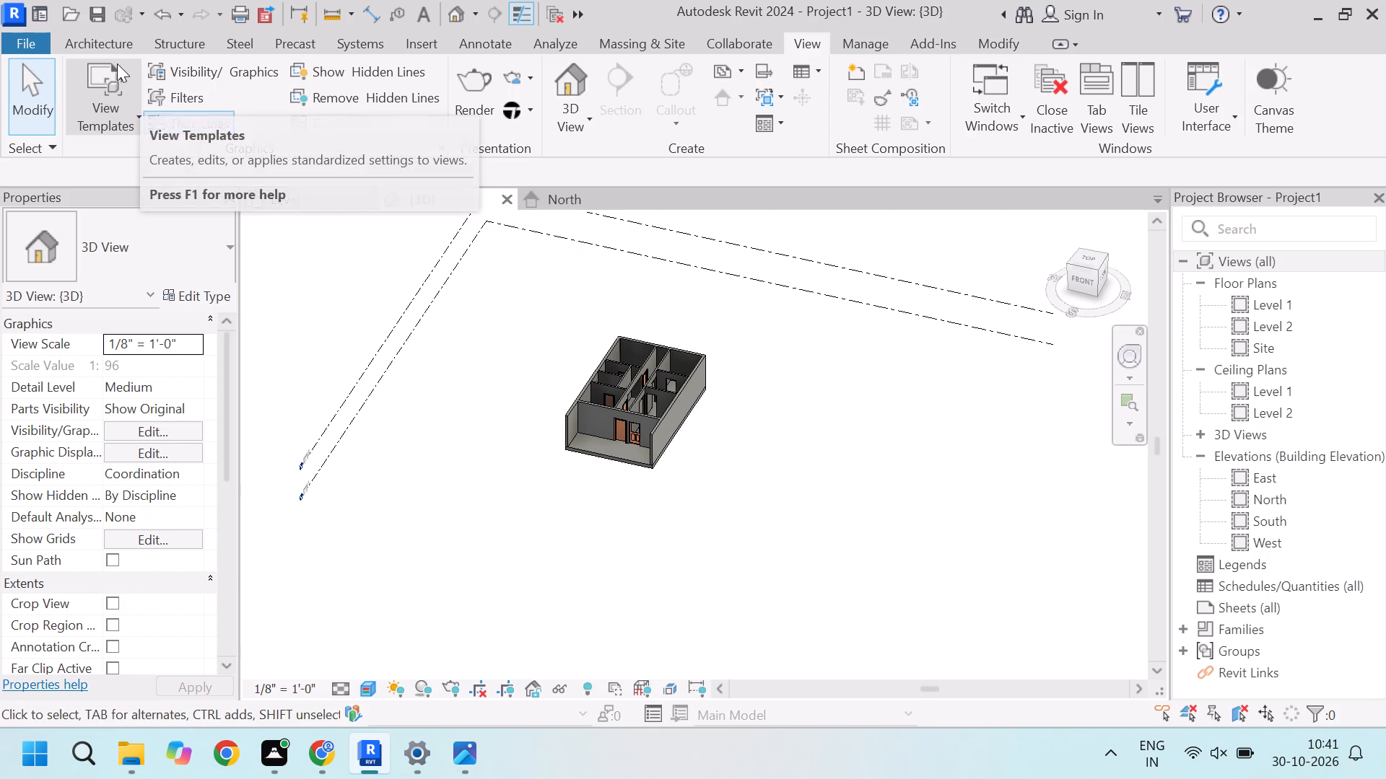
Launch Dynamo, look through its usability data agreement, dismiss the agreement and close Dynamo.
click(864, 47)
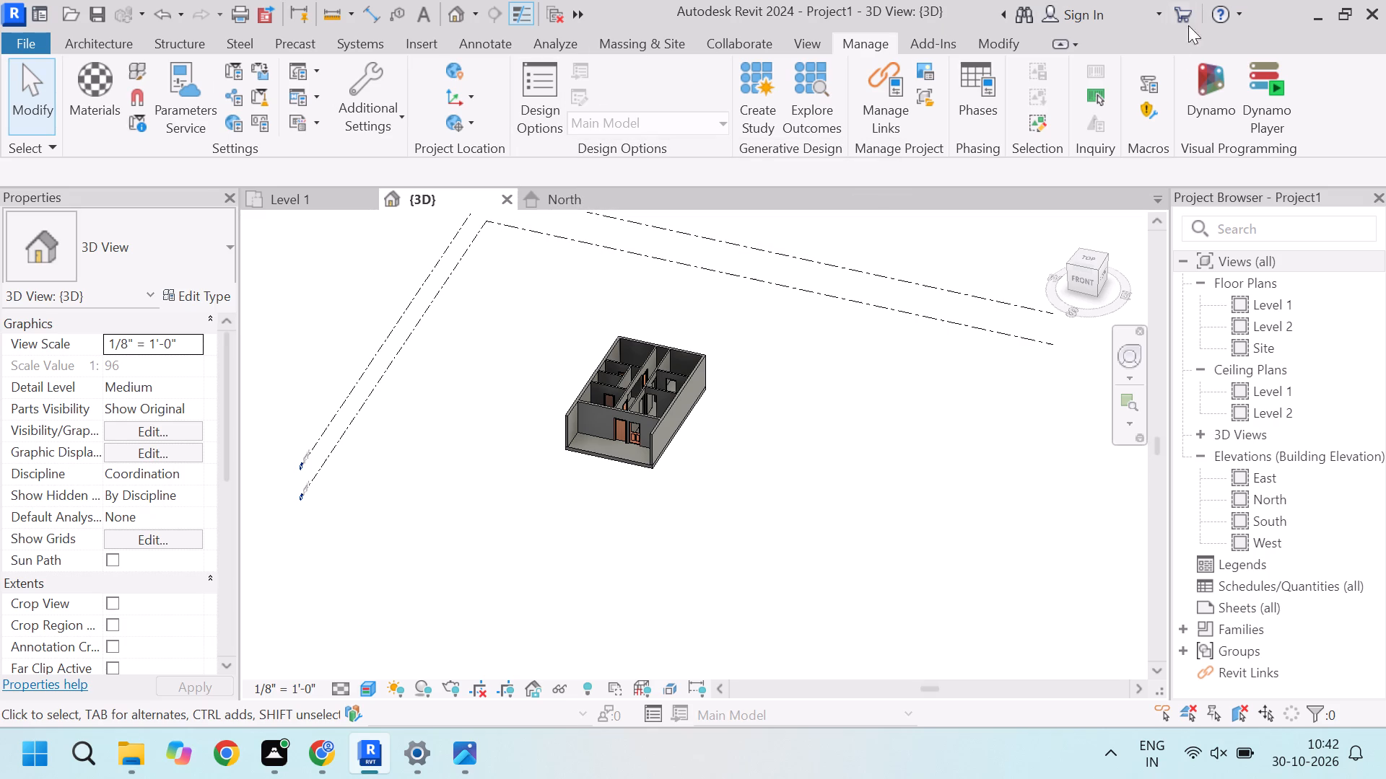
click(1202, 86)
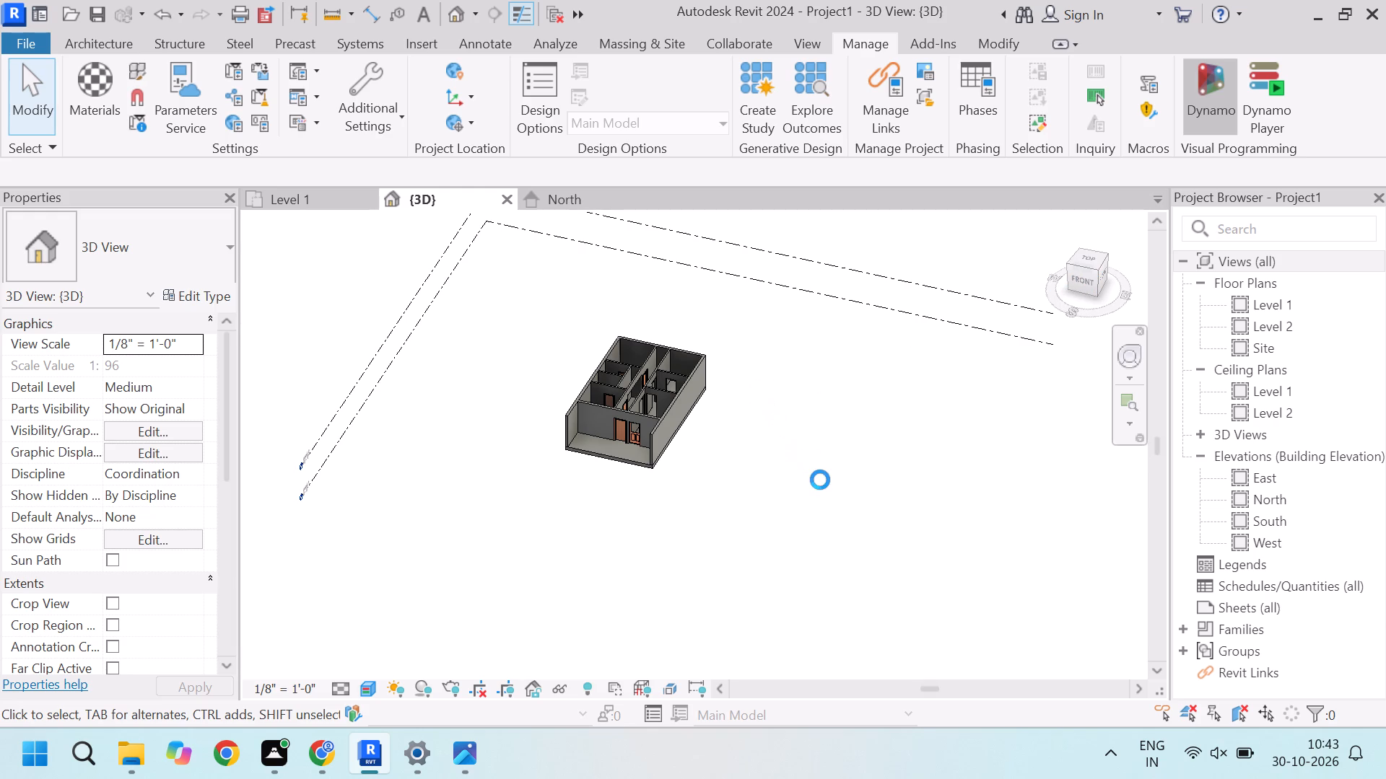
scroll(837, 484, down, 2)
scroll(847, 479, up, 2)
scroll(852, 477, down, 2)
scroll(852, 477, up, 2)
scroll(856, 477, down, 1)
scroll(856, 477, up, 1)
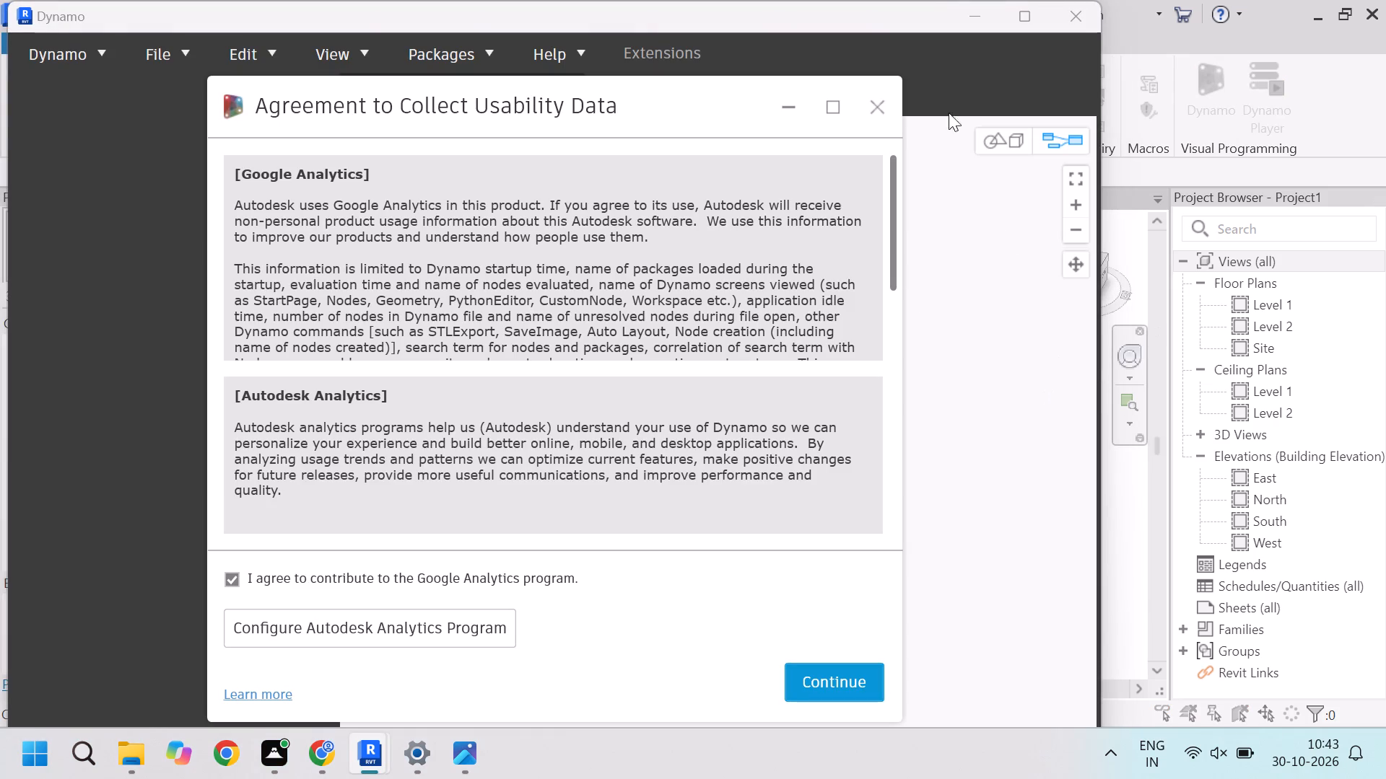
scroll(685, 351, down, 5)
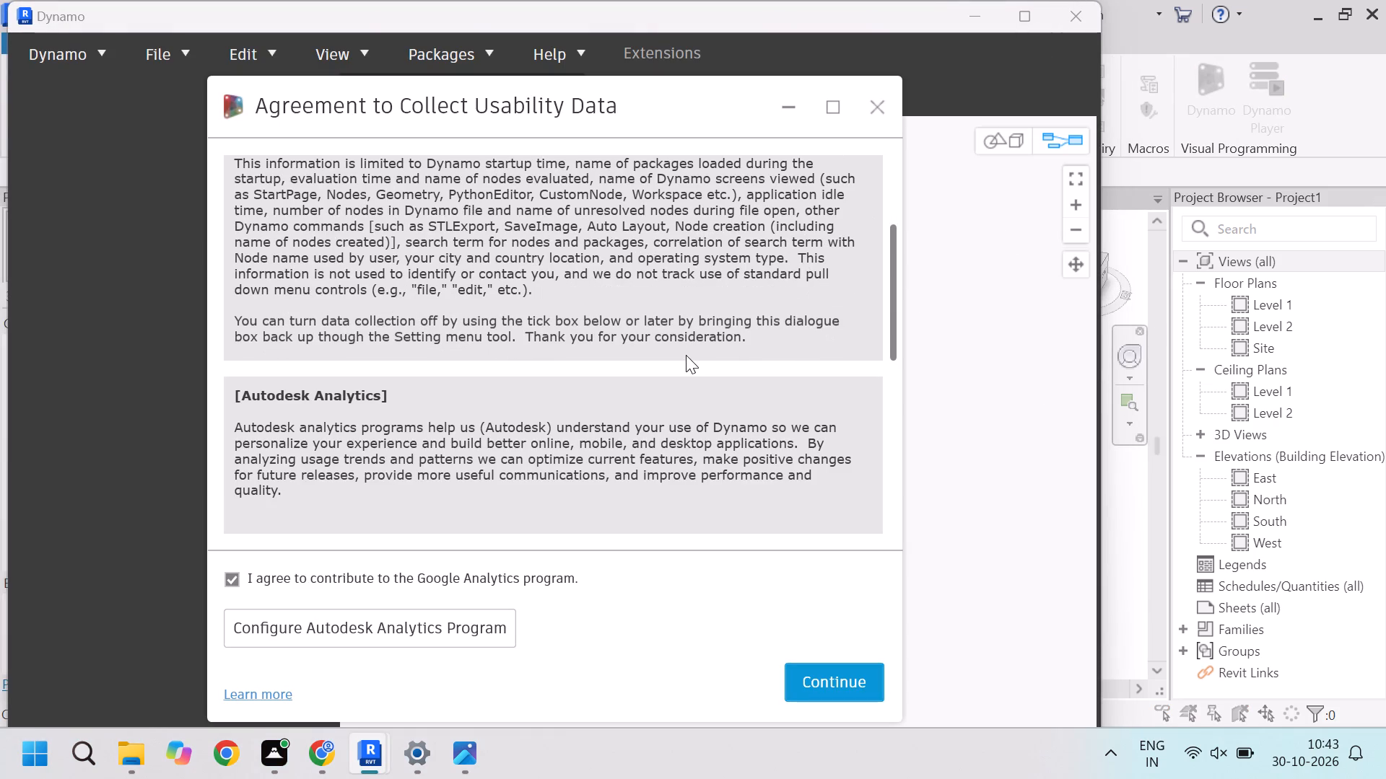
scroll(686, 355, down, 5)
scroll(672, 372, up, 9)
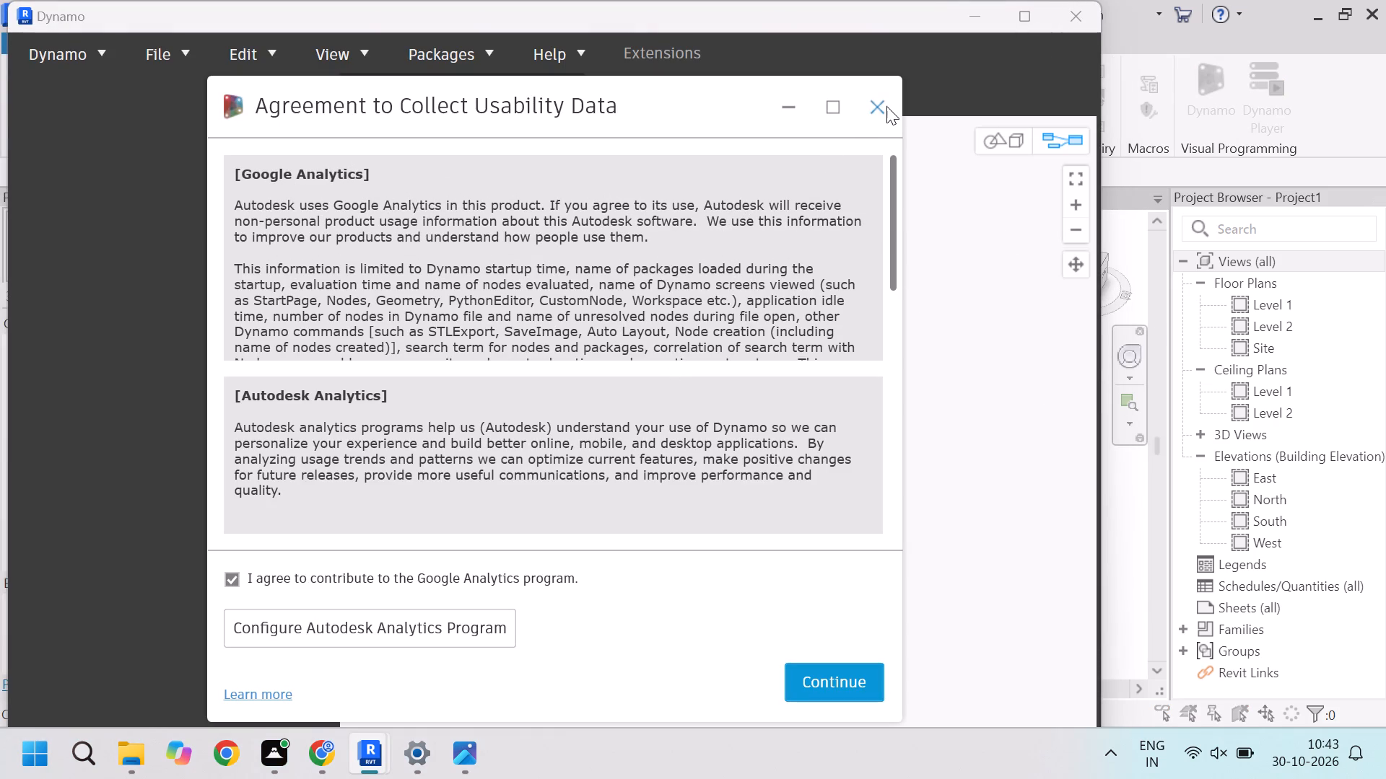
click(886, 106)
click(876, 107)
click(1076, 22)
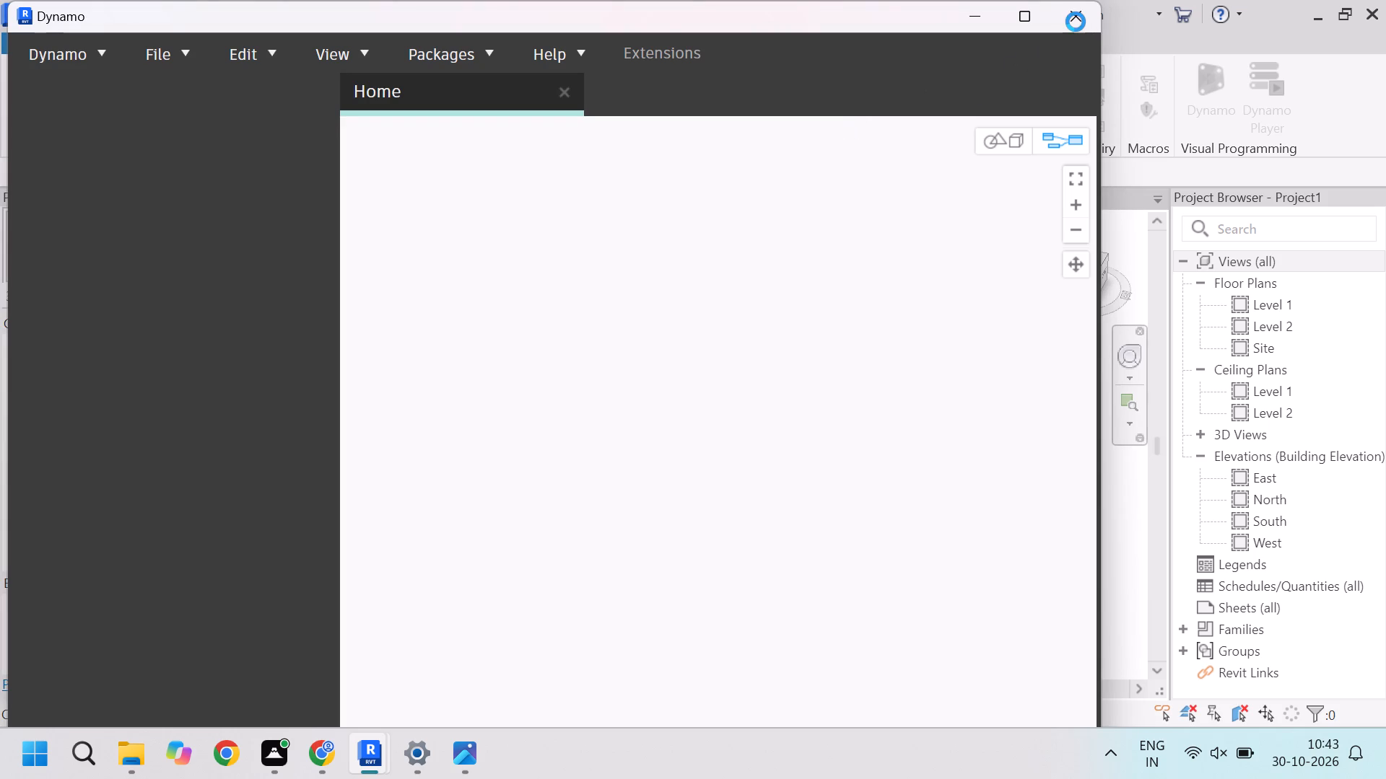
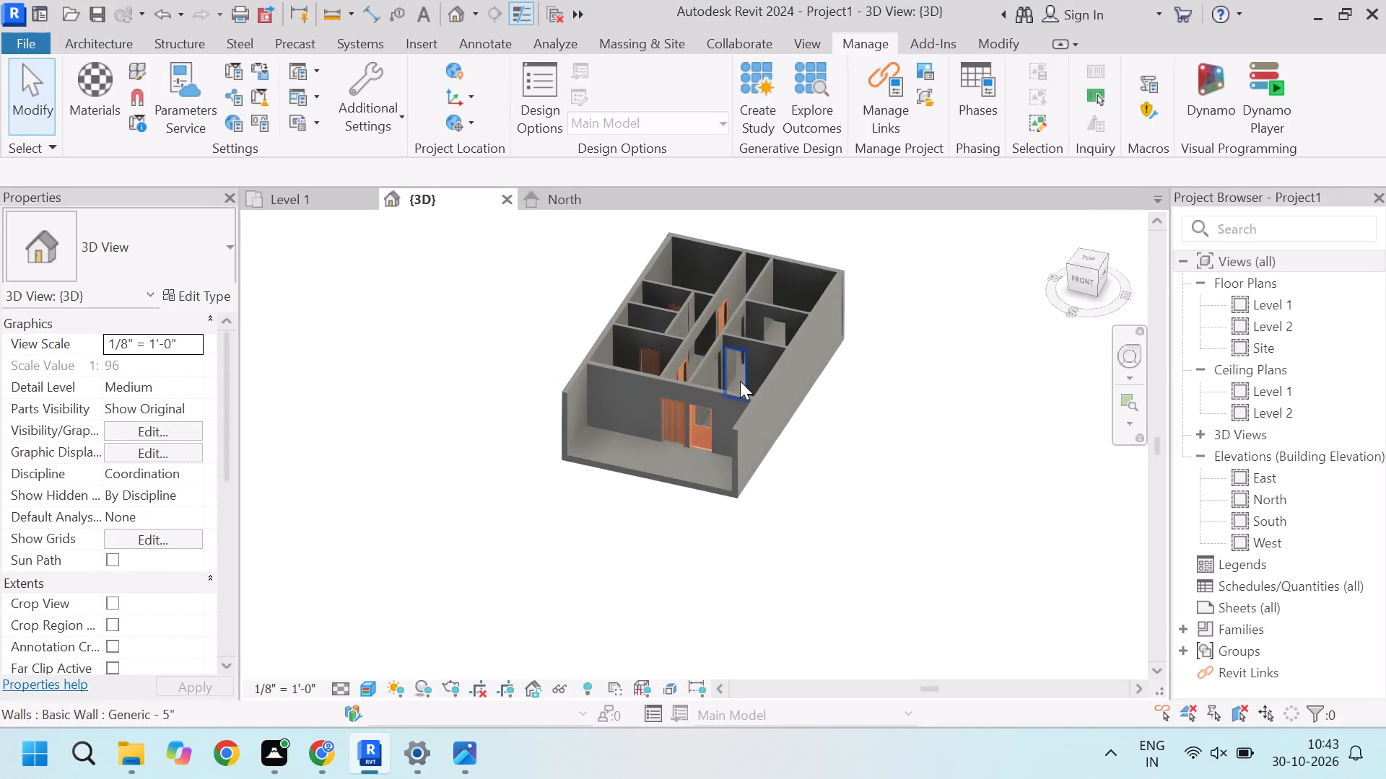
Switch to the Level 1 floor plan and close the 3D view, skipping the project save.
click(325, 206)
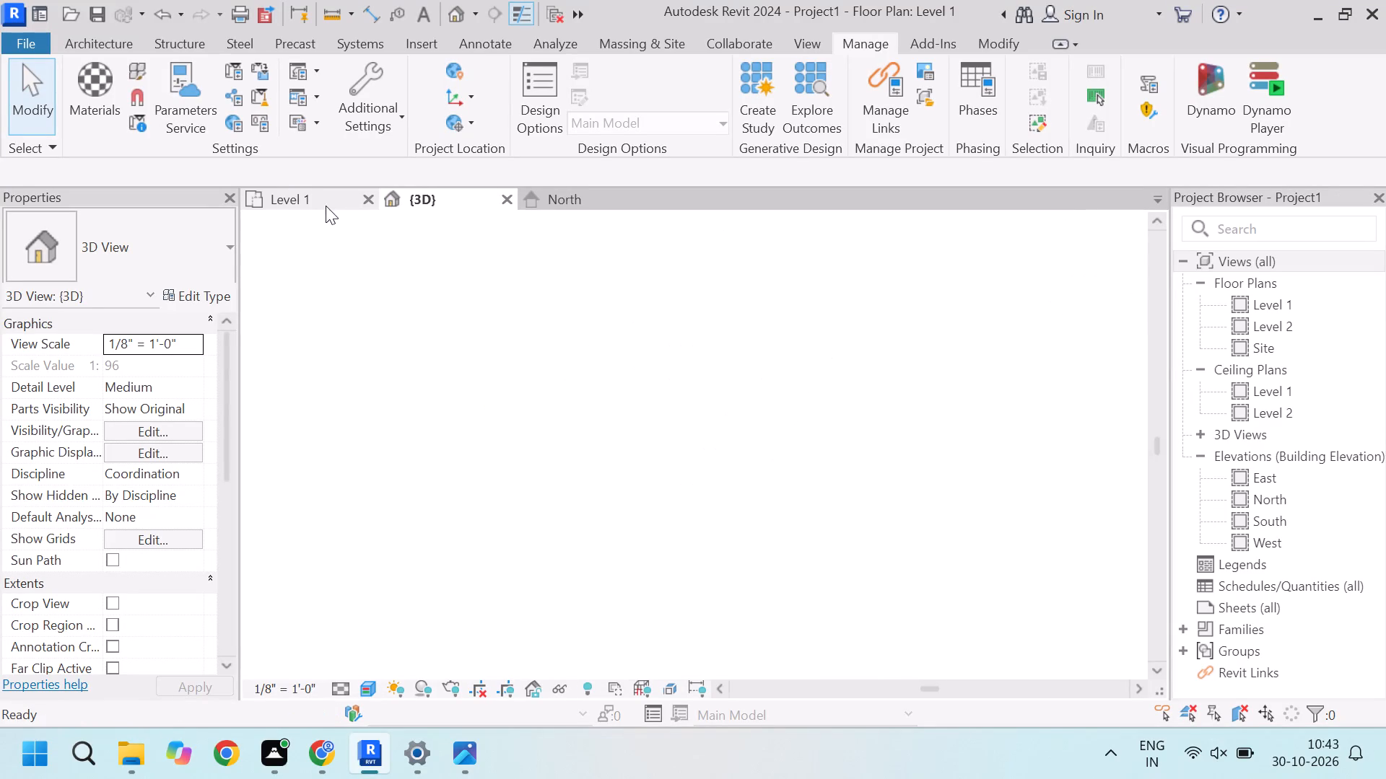
click(511, 205)
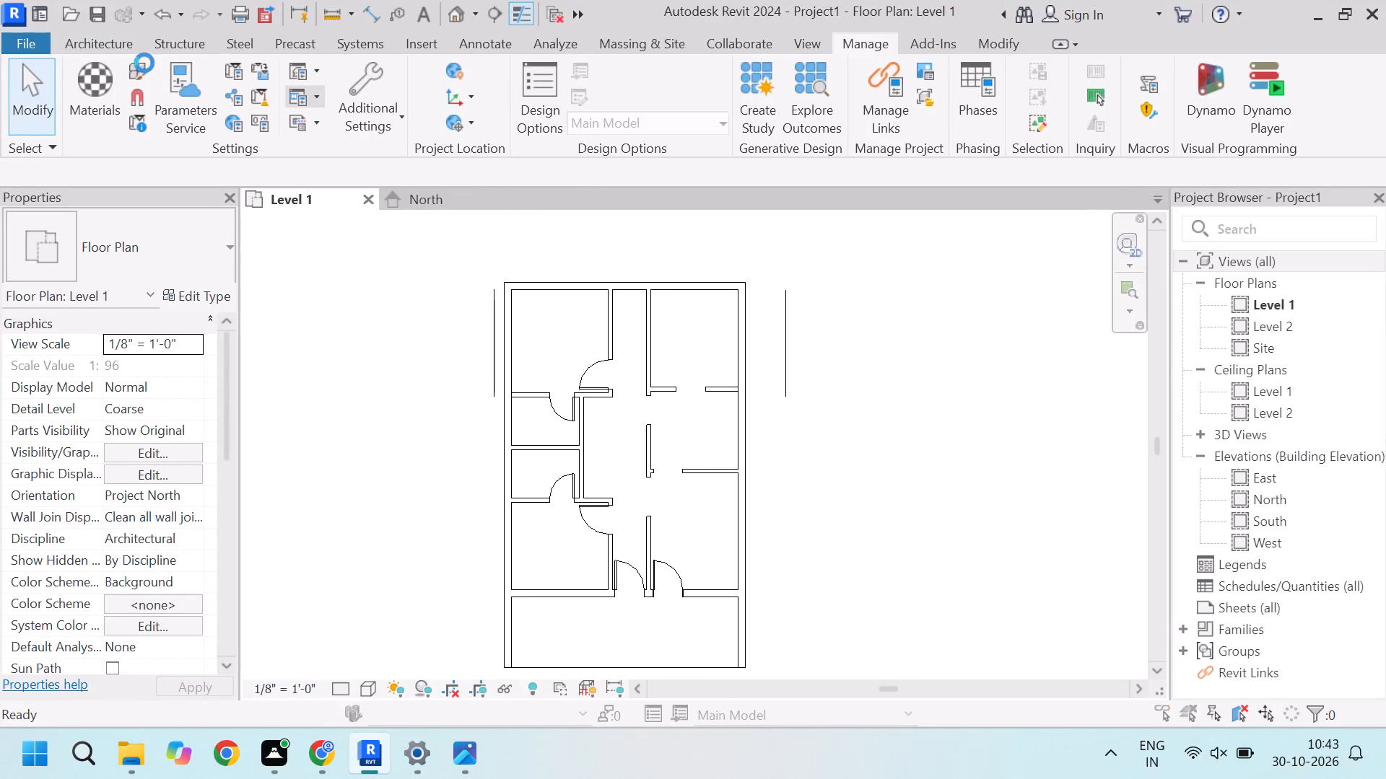
click(835, 465)
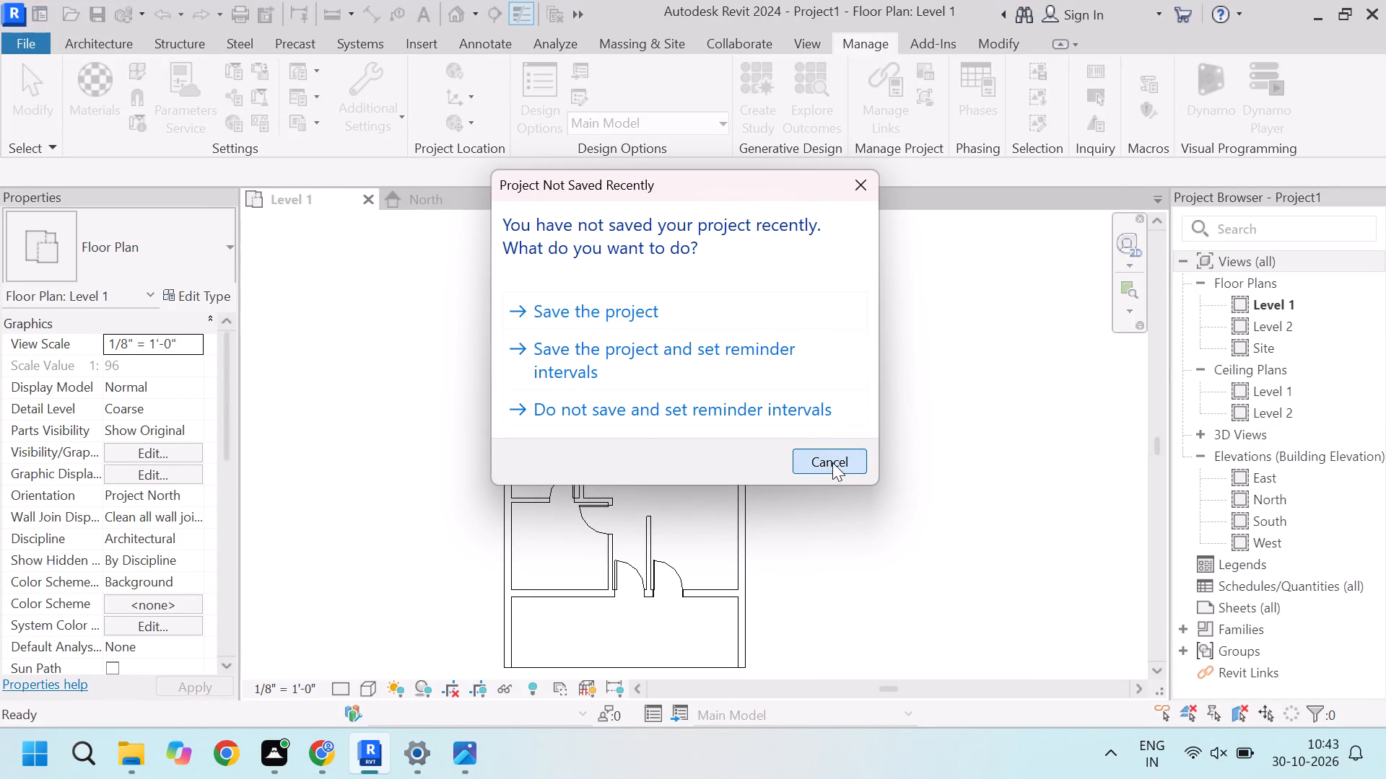
Save the project as 30-10 in the INTERN folder under 1 CAD DESK, REVIT on the D: drive.
click(38, 42)
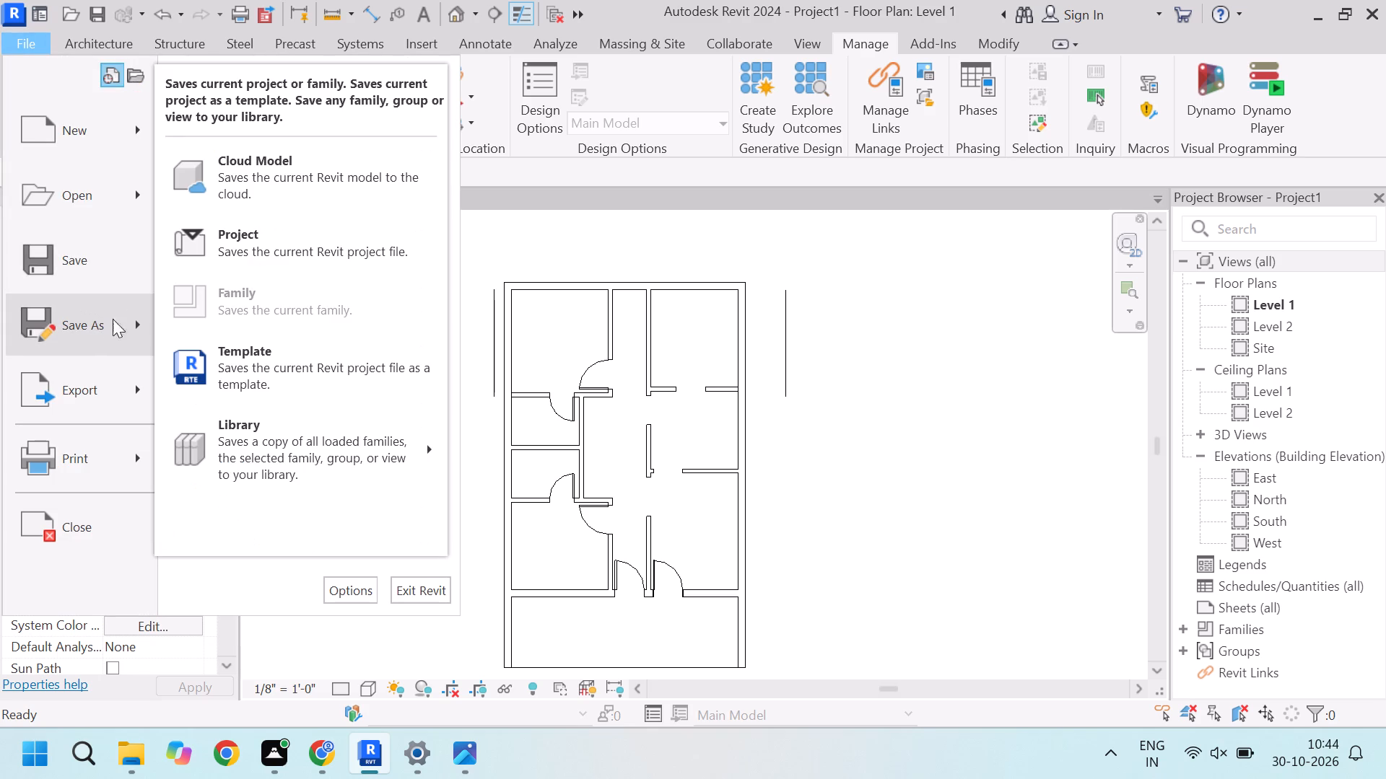
click(279, 249)
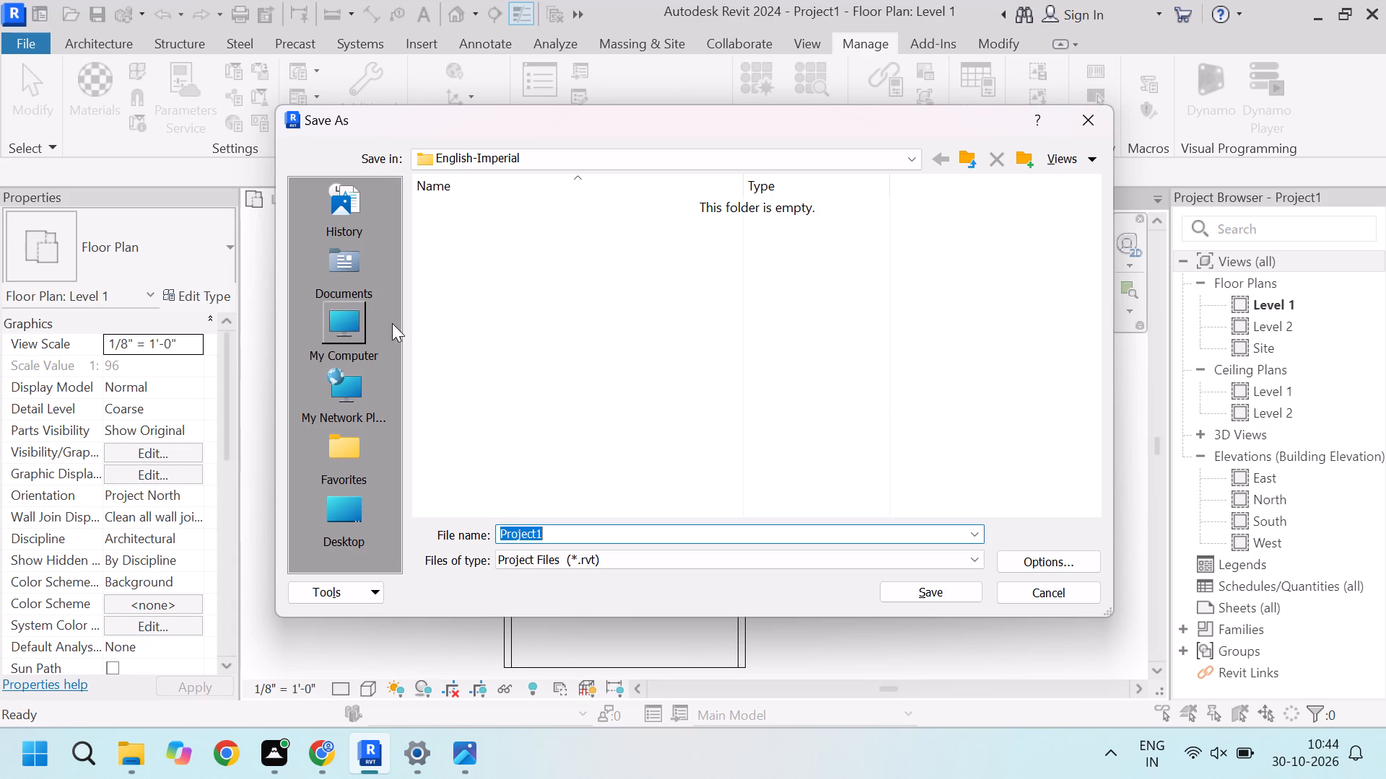
scroll(366, 480, down, 4)
scroll(354, 454, up, 1)
click(532, 154)
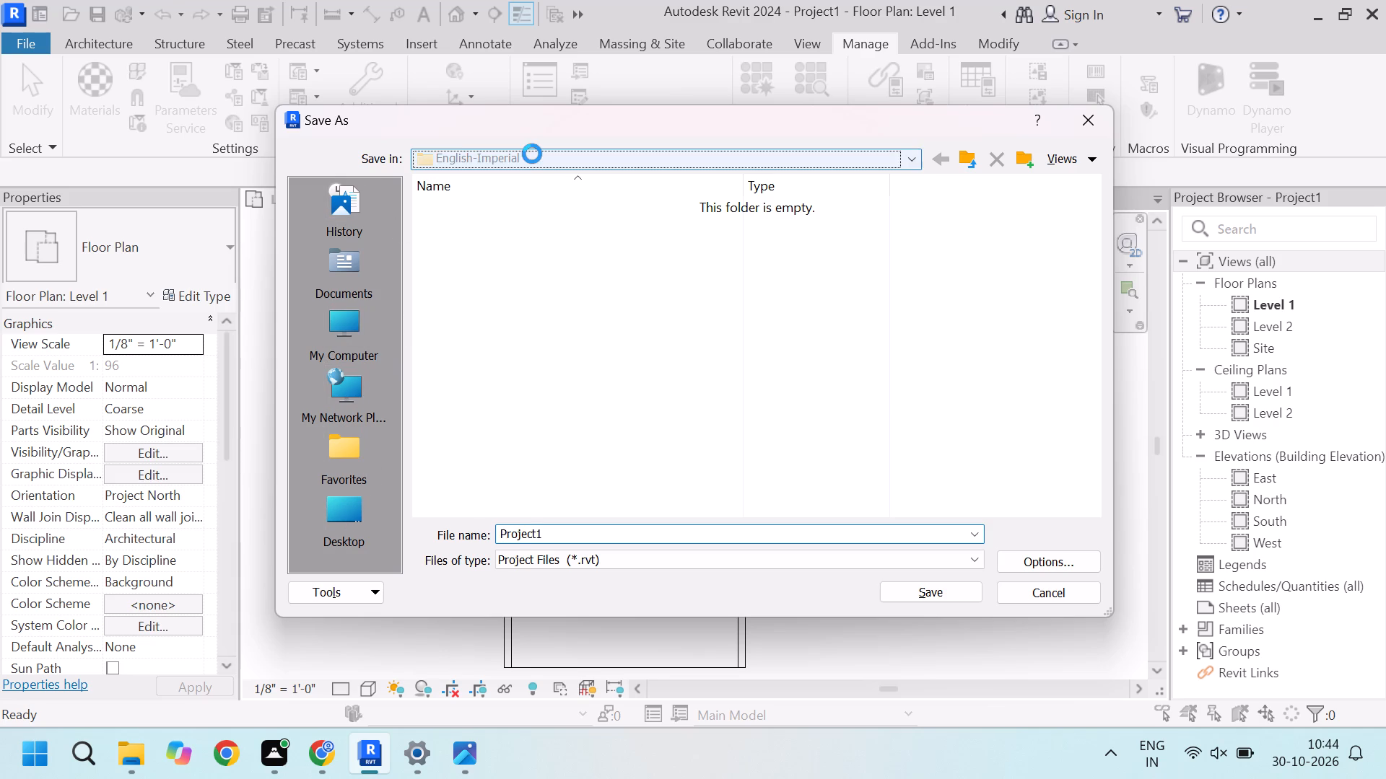
scroll(529, 361, down, 5)
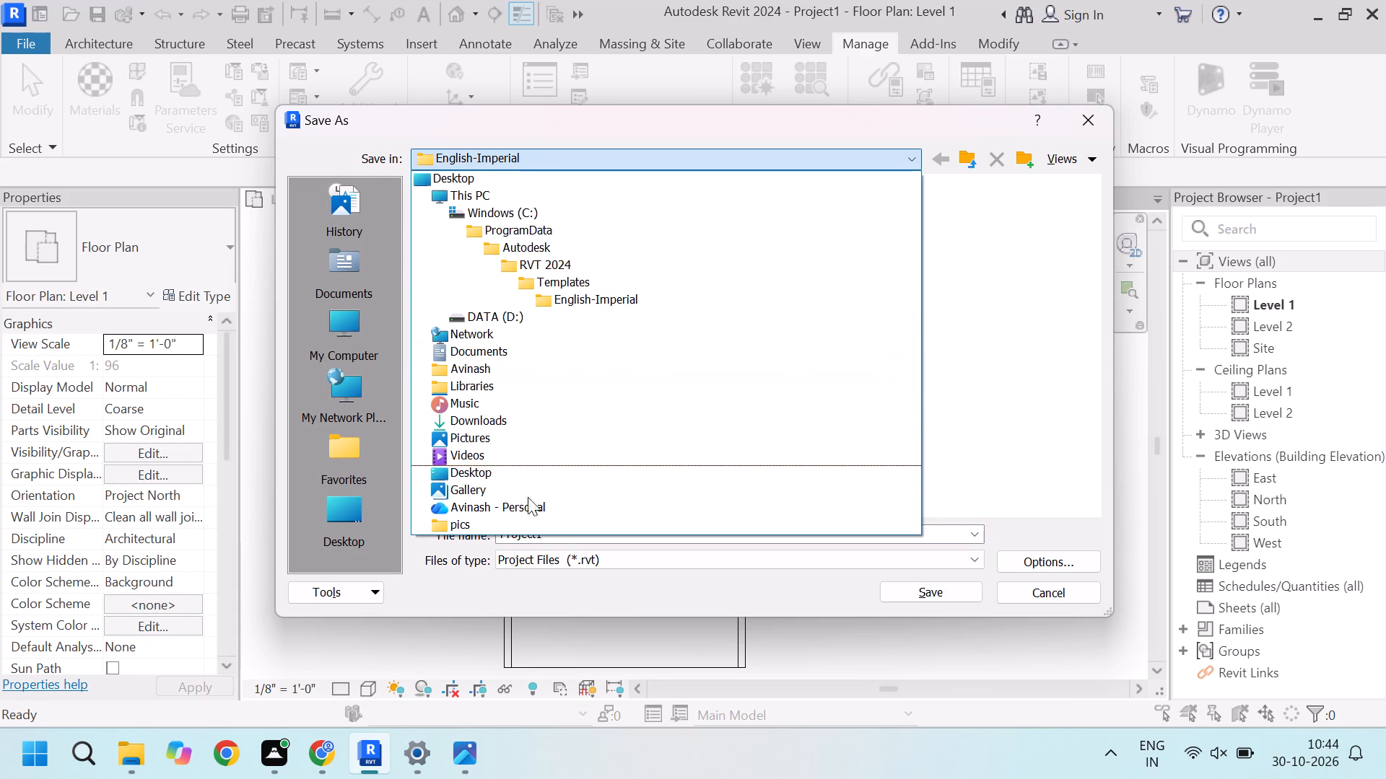
click(530, 323)
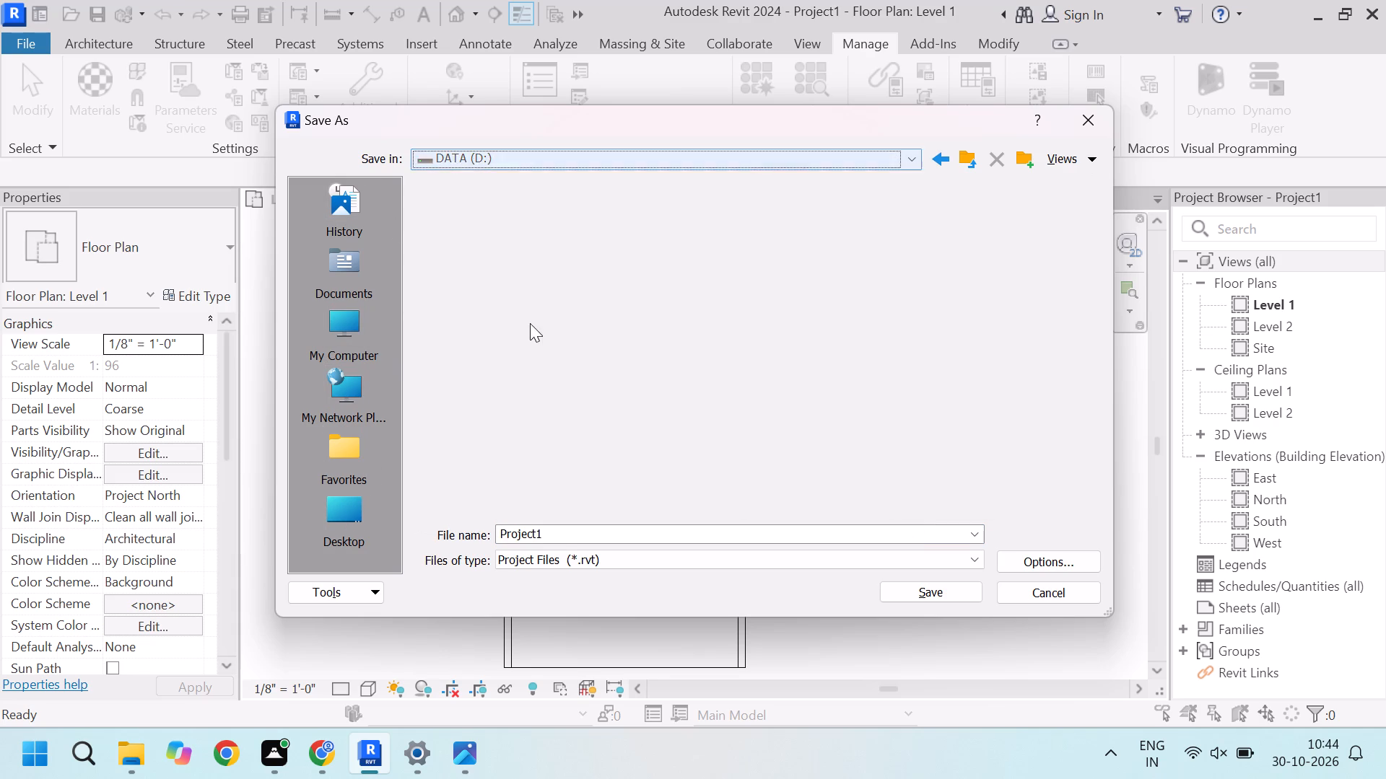
double_click(493, 203)
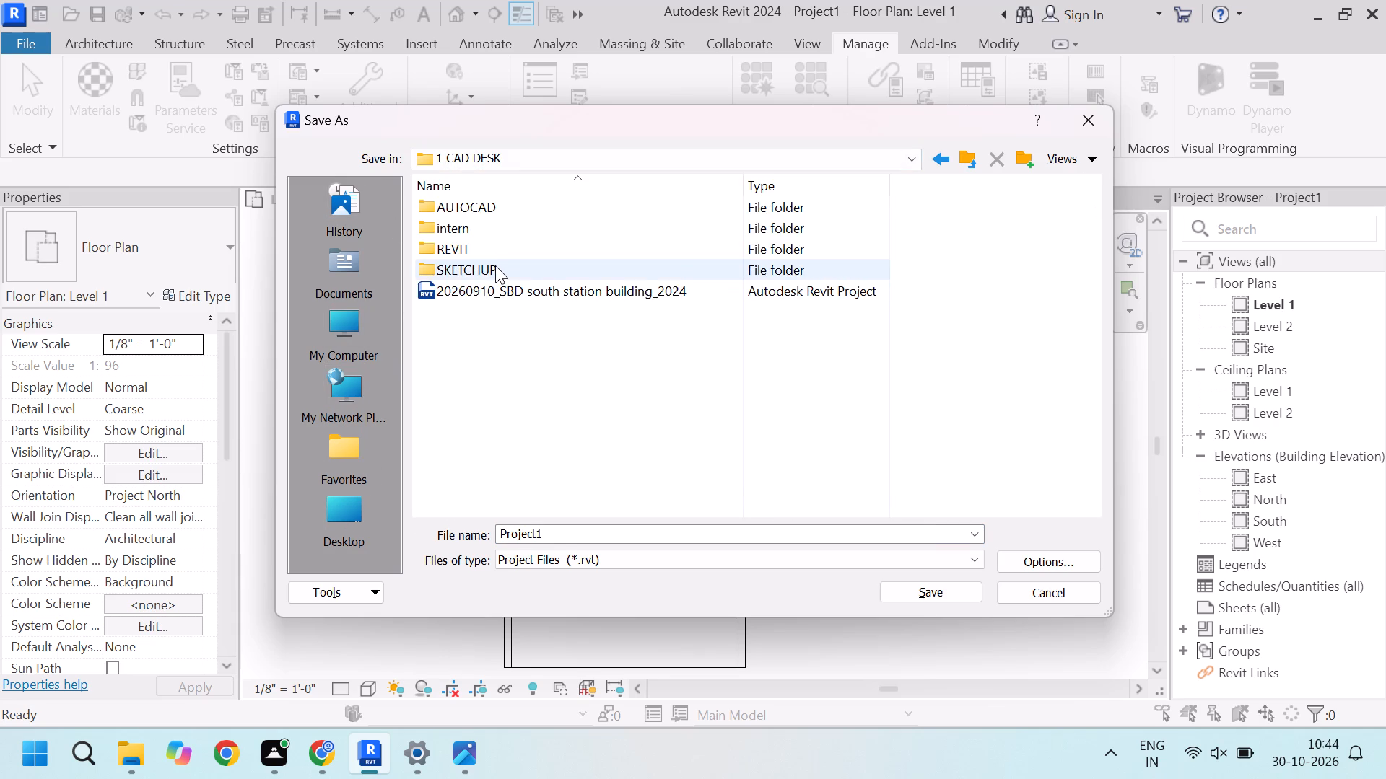
double_click(495, 251)
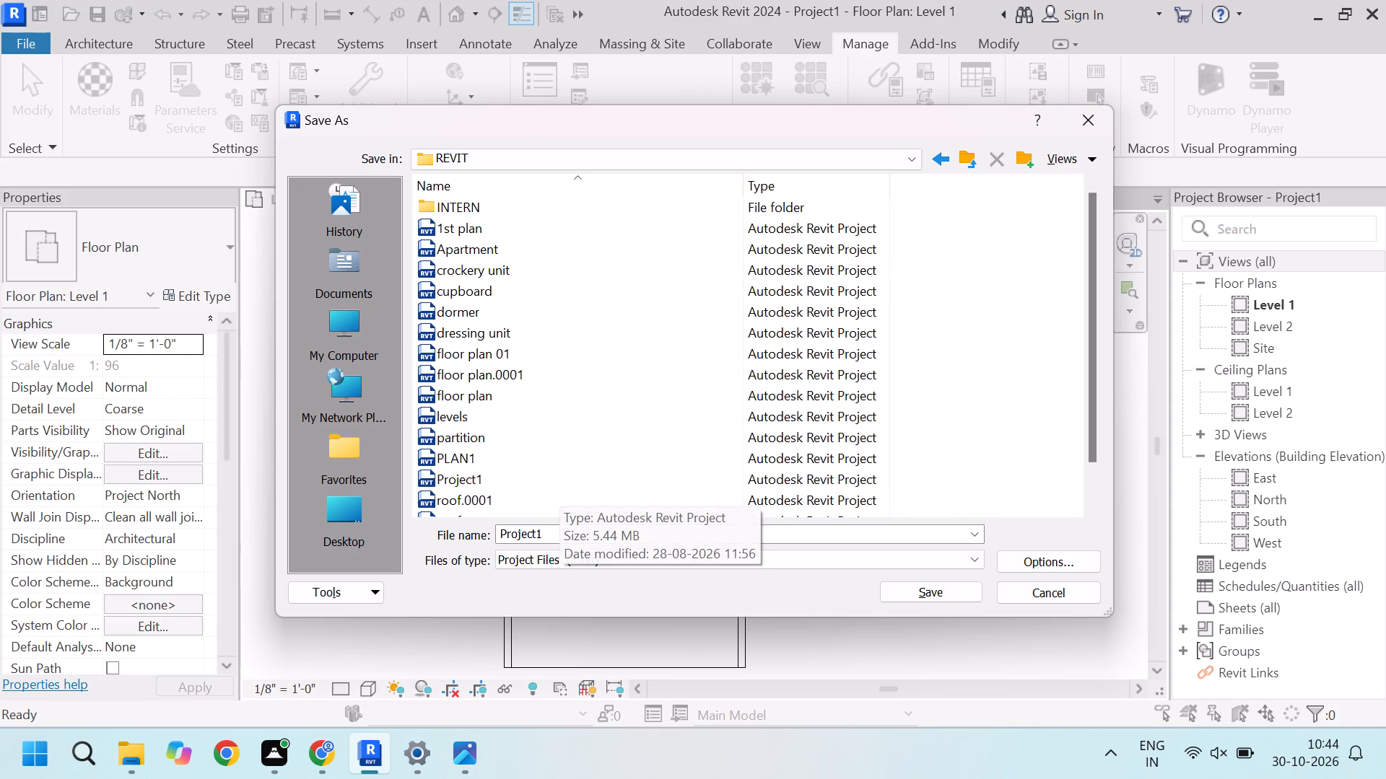
double_click(490, 200)
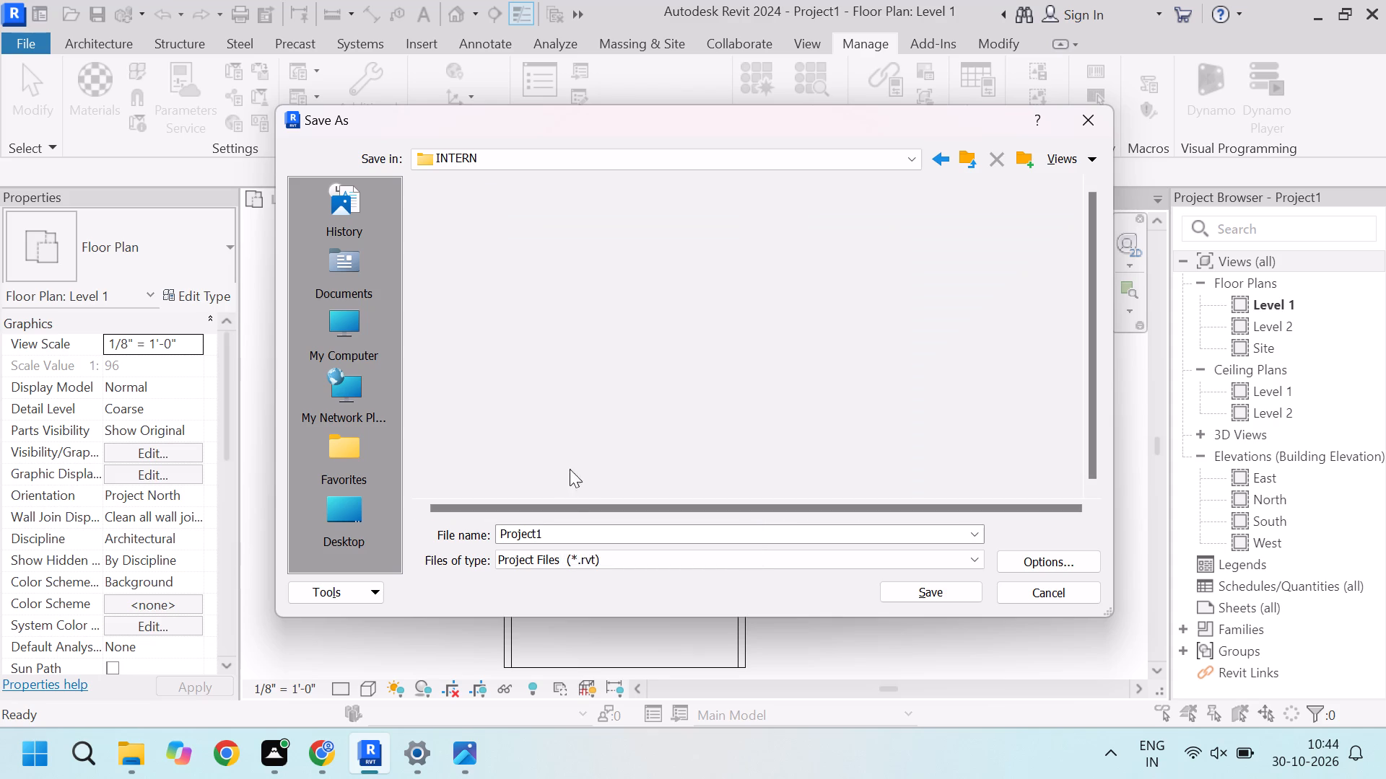
drag(560, 528, 498, 532)
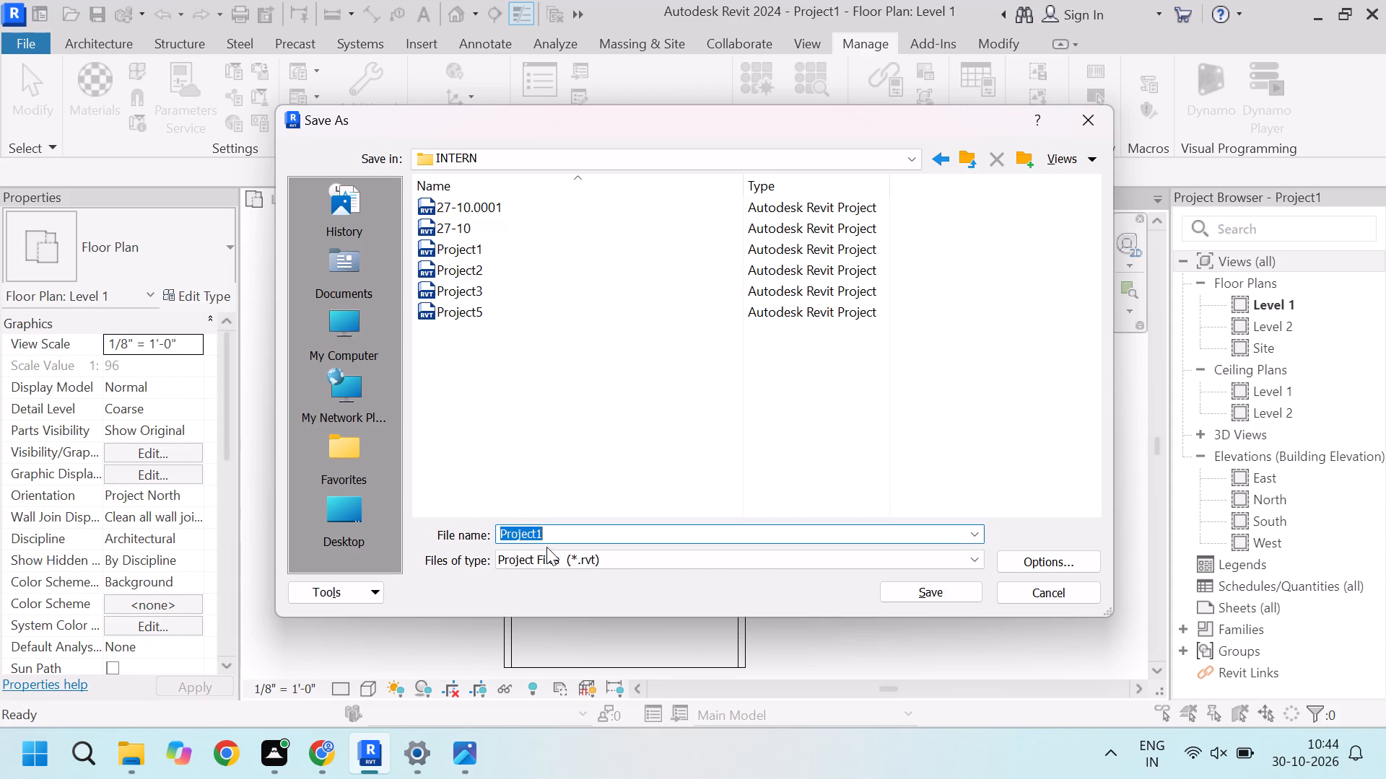
text(30)
text(-10)
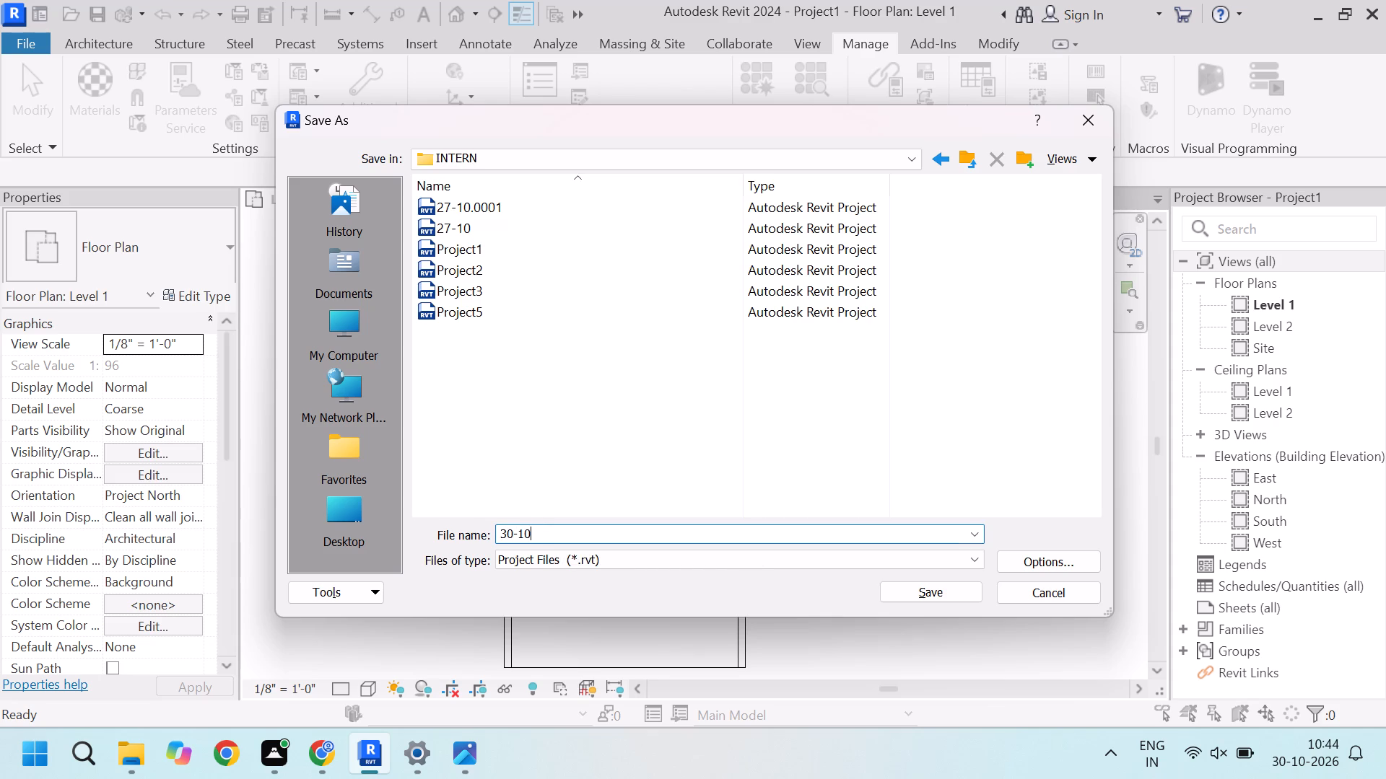
click(922, 586)
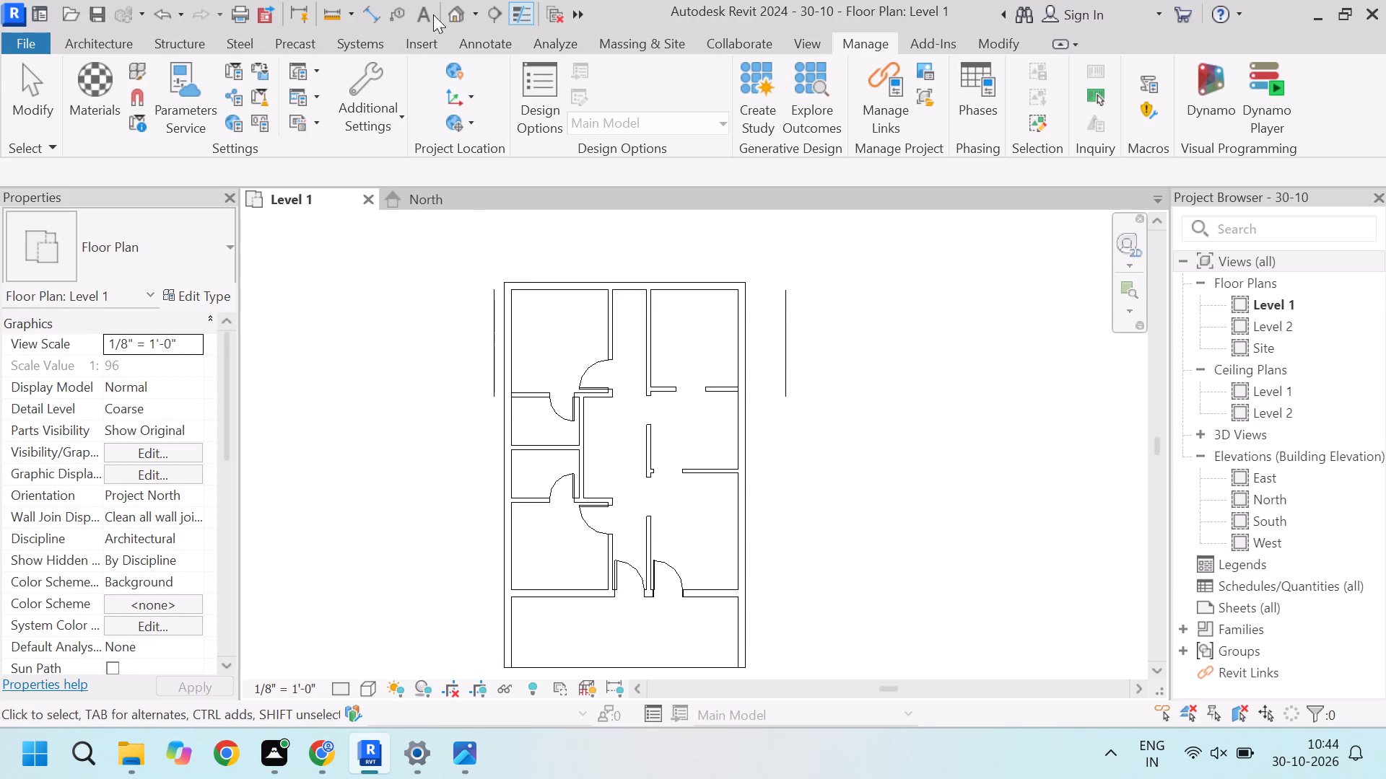
Look at the North elevation, then reopen the default 3D view and set its visual style to Textures.
click(96, 32)
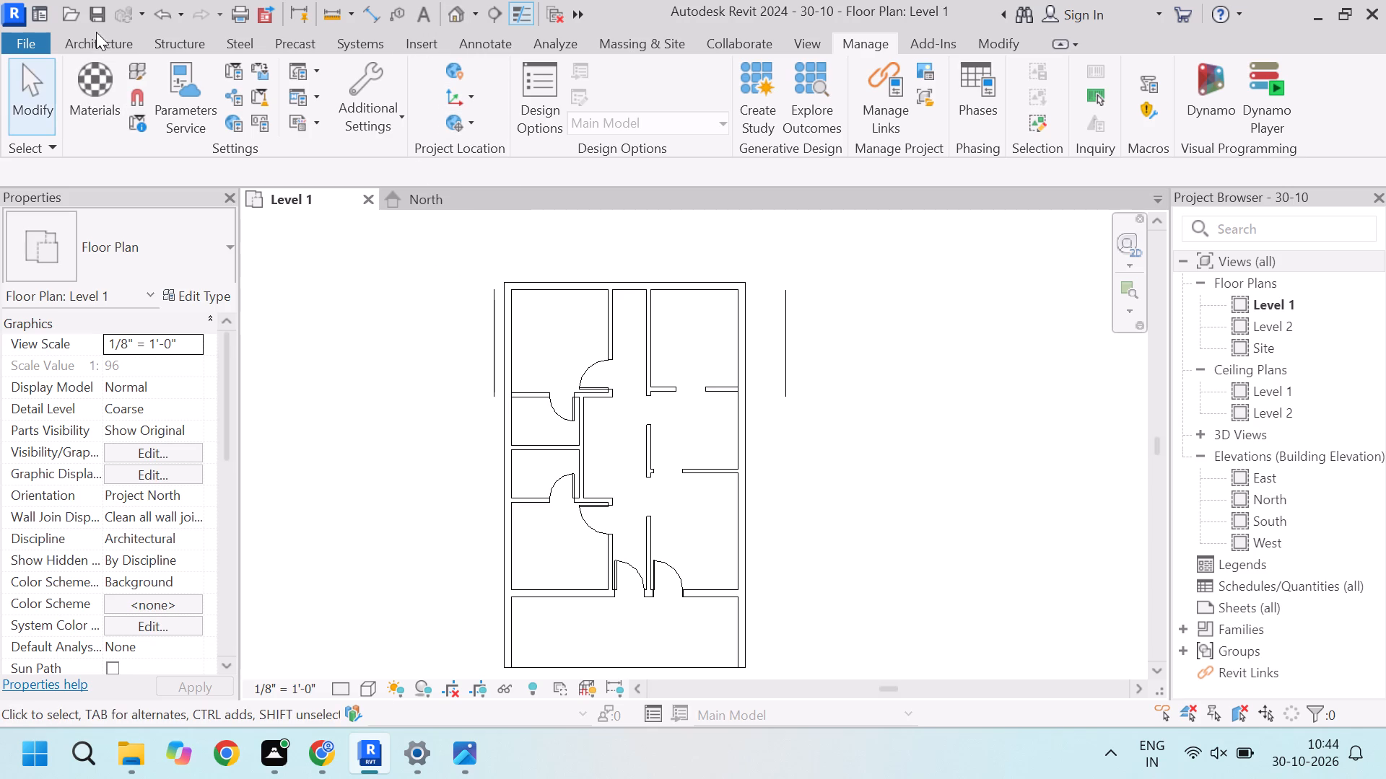
click(118, 45)
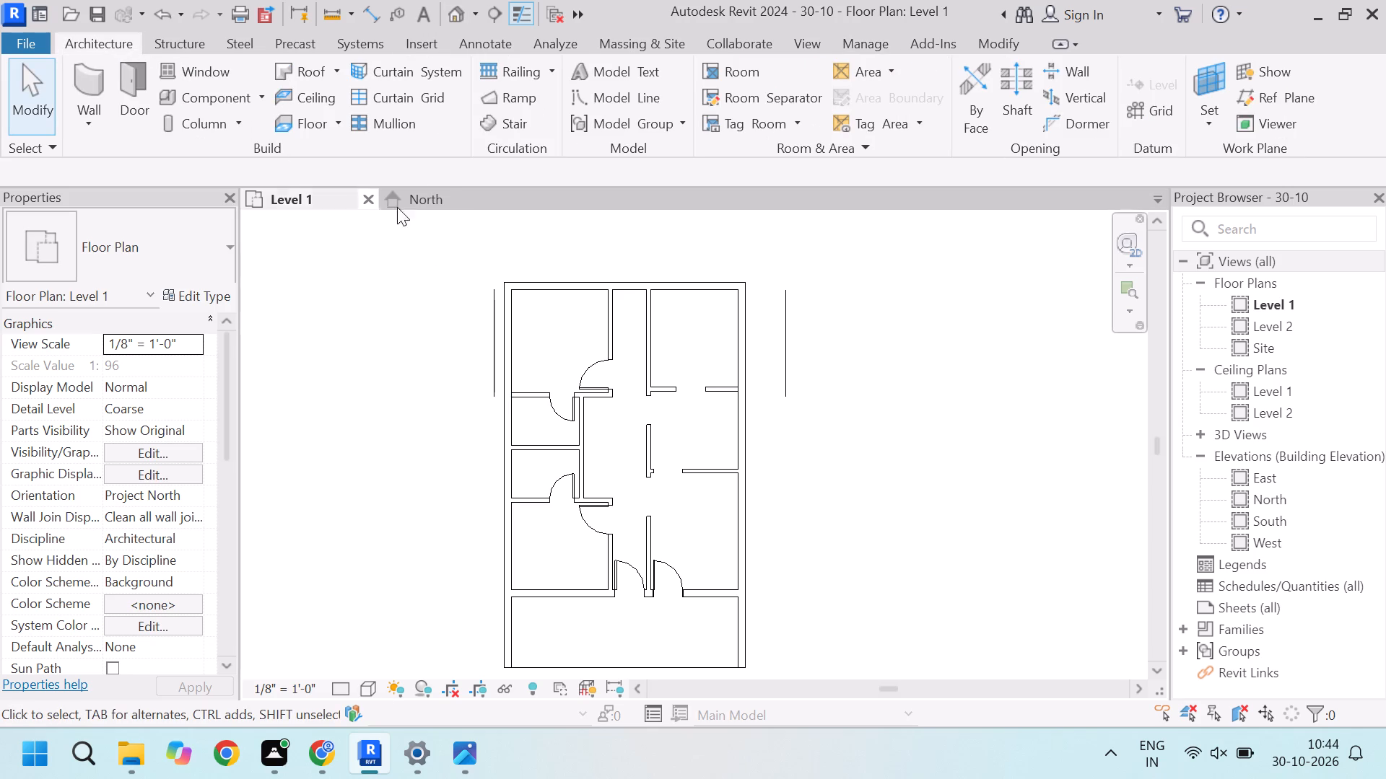
click(418, 197)
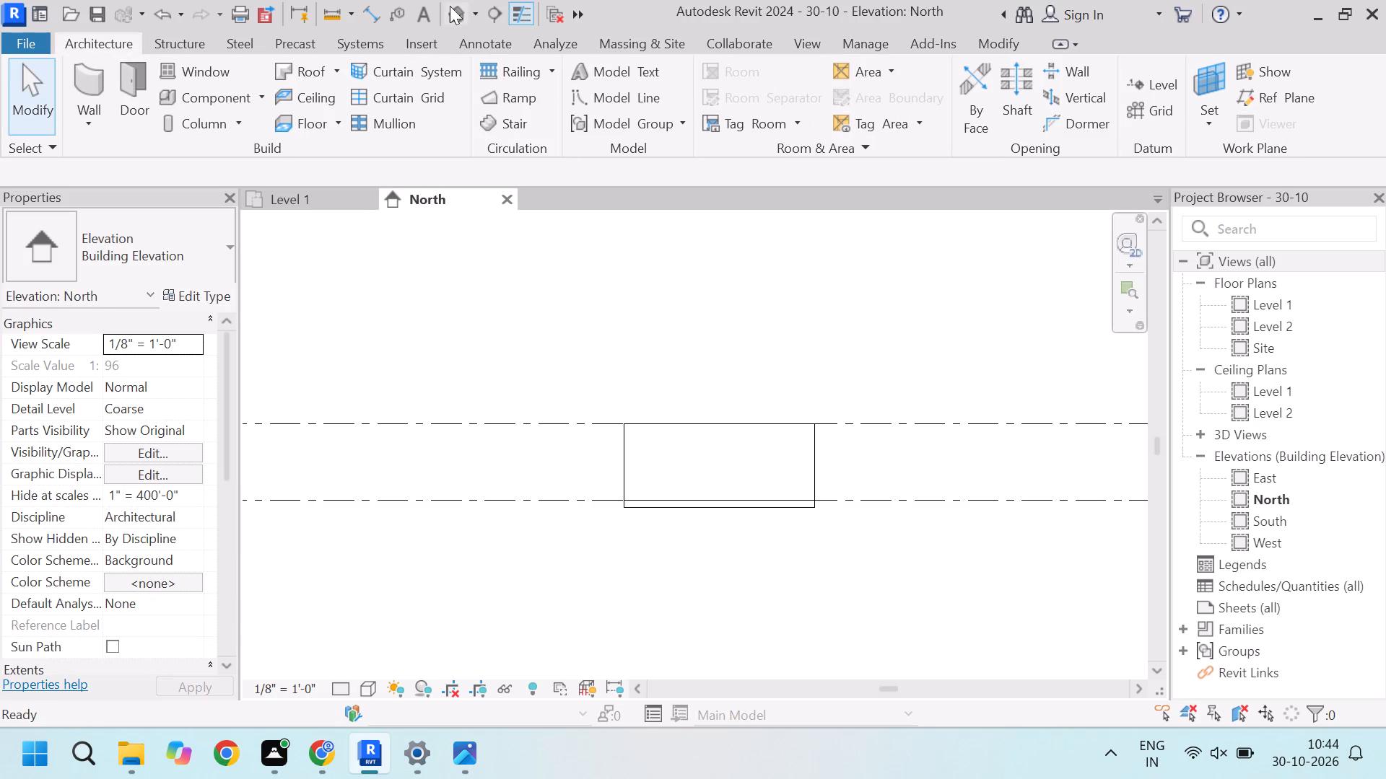
click(453, 6)
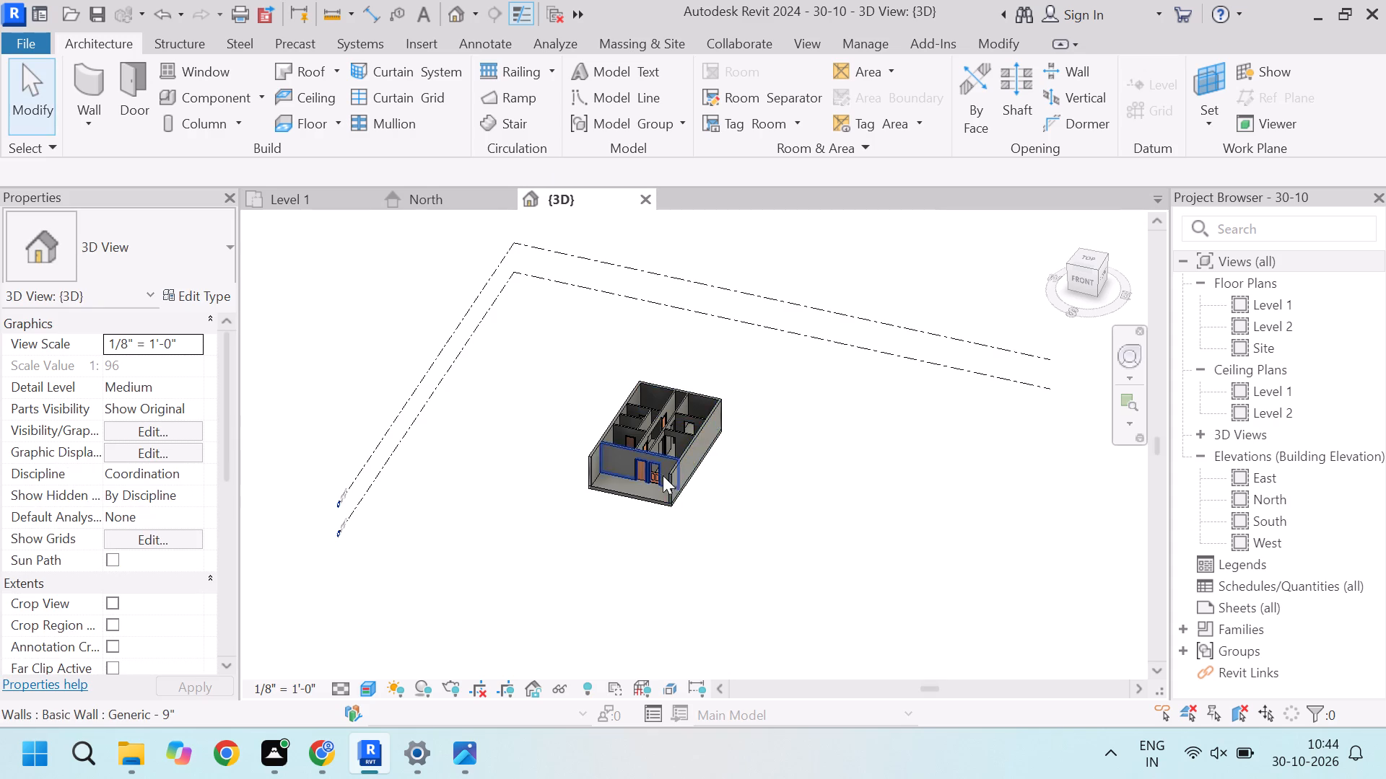
scroll(662, 477, up, 4)
click(359, 691)
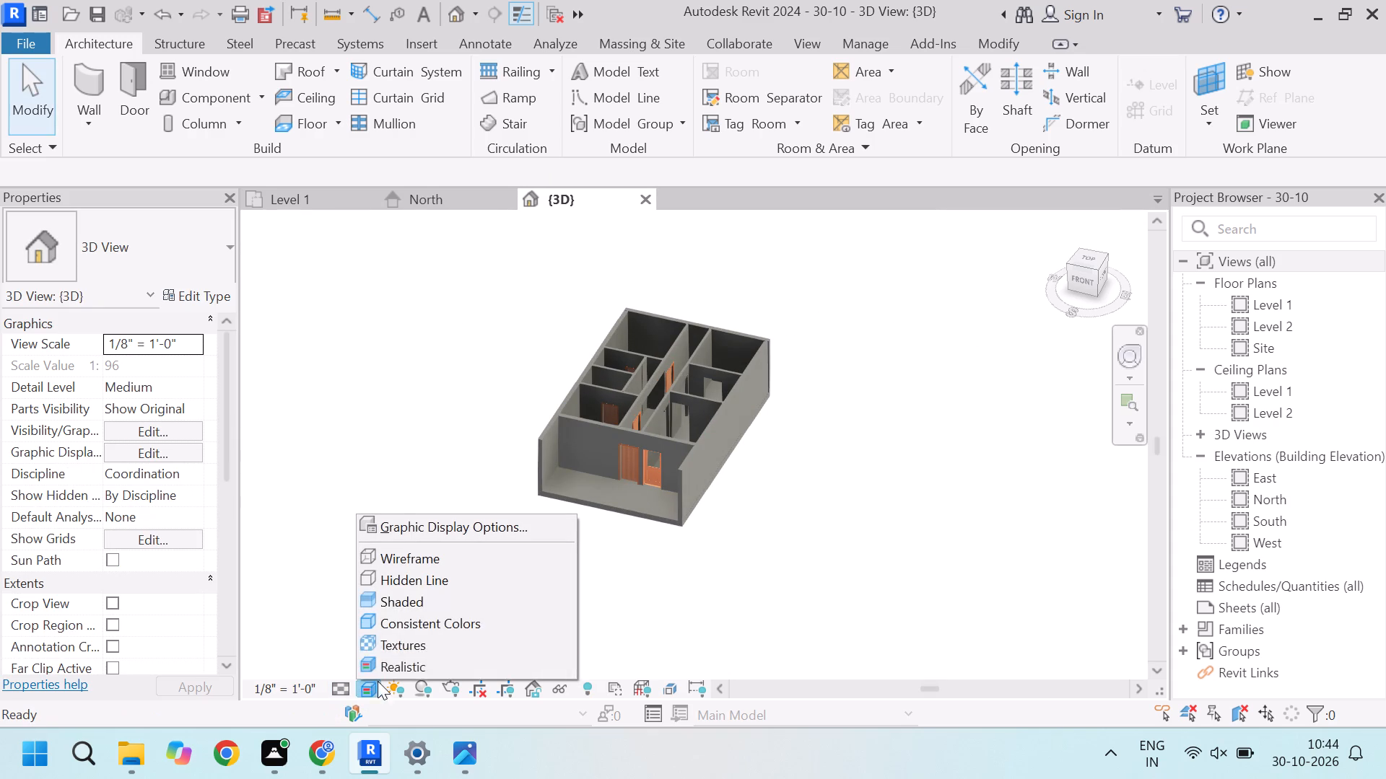
scroll(751, 472, down, 5)
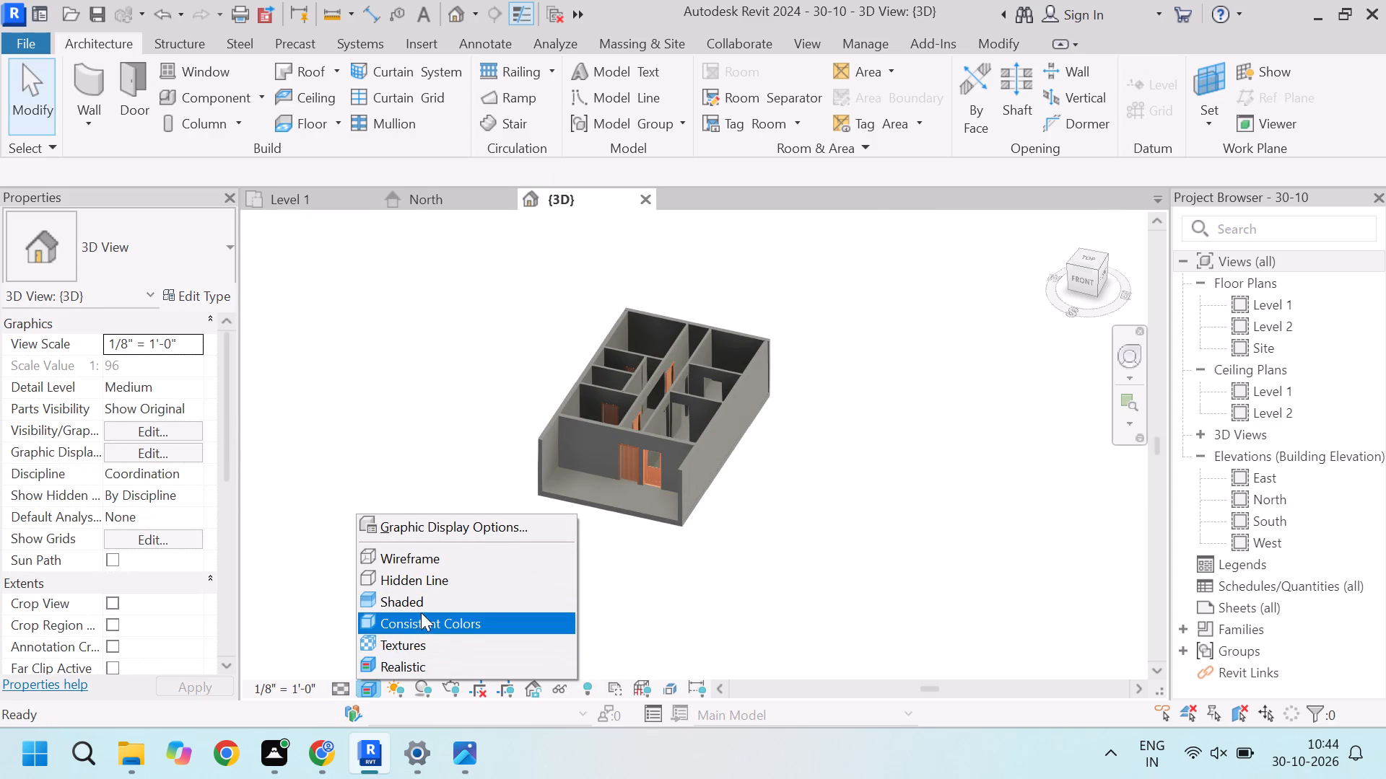
click(406, 638)
click(824, 444)
Examine the building's interior walls, doors and wall openings in the 3D view.
scroll(637, 459, down, 6)
scroll(661, 493, up, 5)
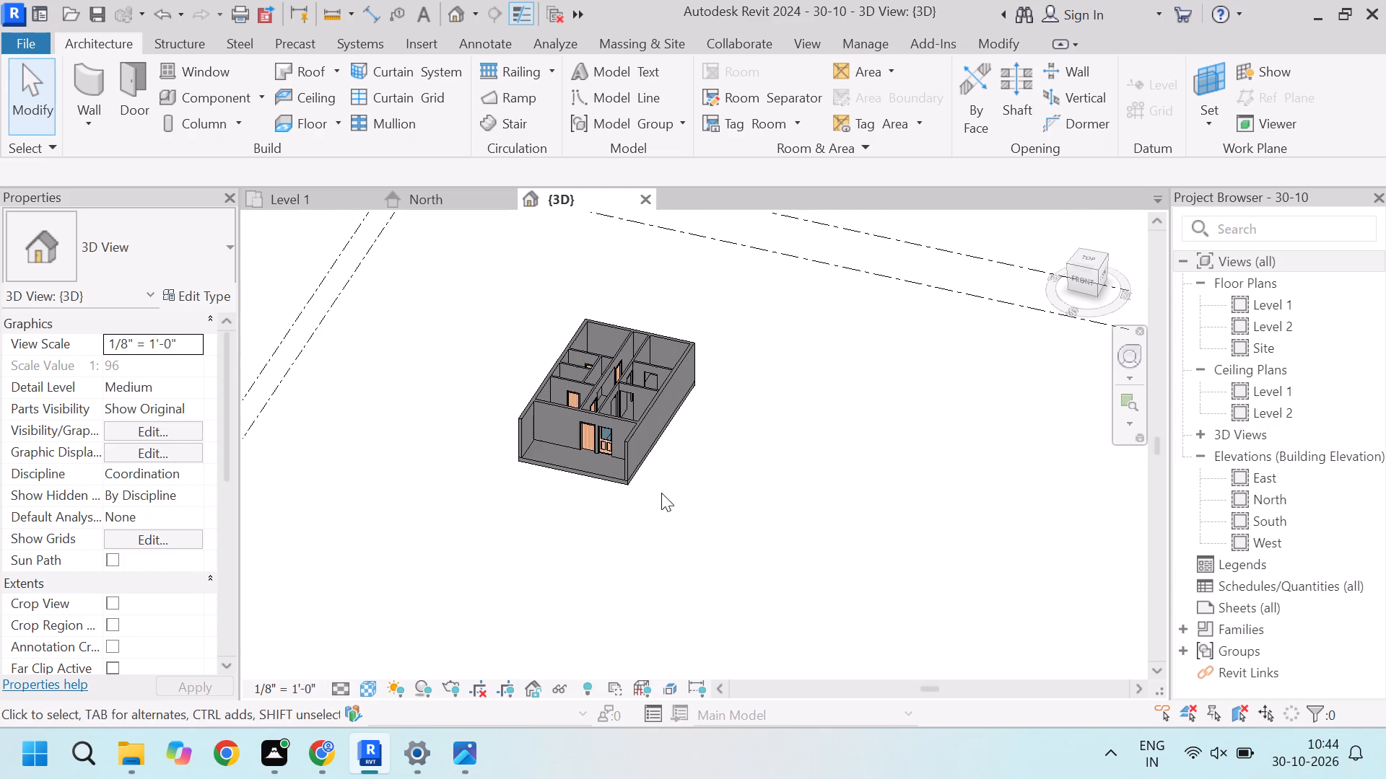
scroll(699, 473, down, 5)
scroll(641, 477, up, 11)
scroll(690, 544, down, 5)
scroll(717, 391, up, 5)
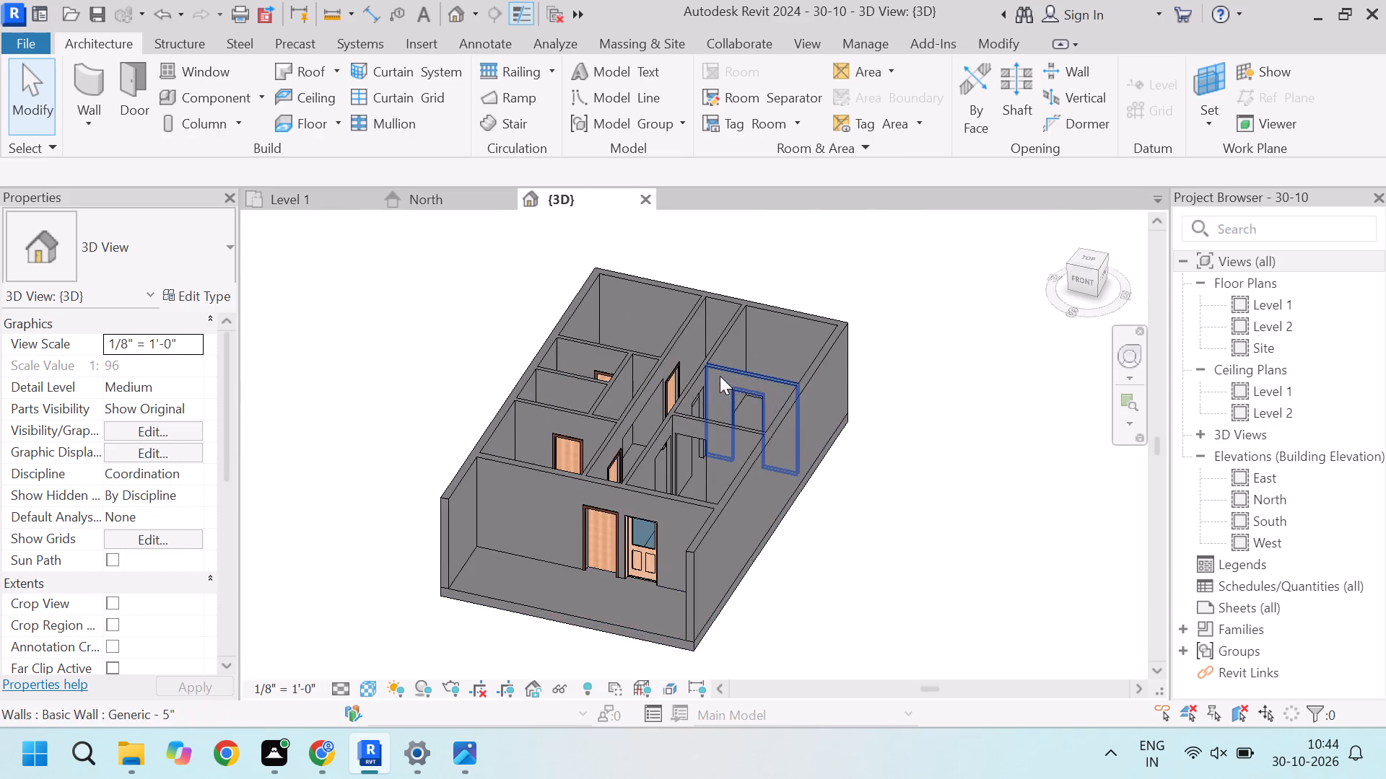
scroll(746, 397, up, 4)
scroll(723, 490, down, 4)
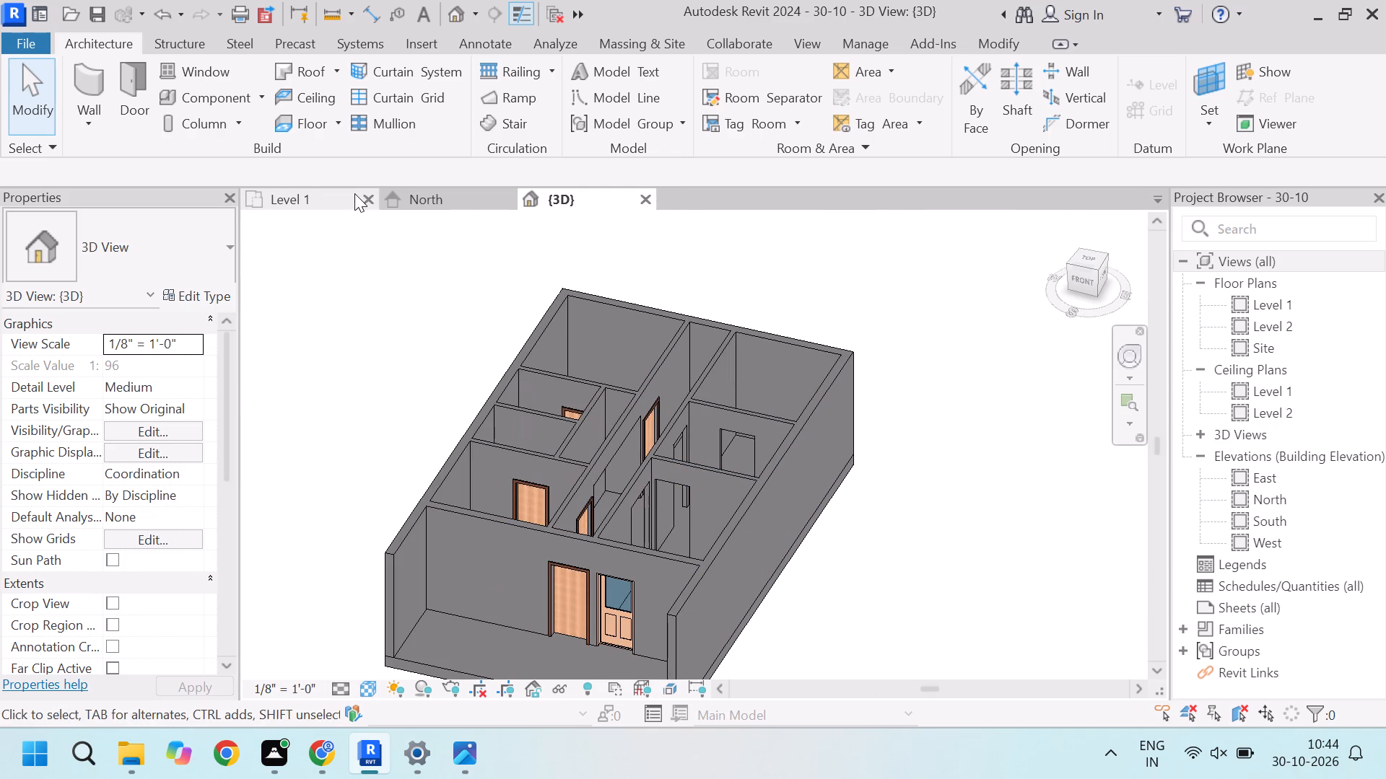
Delete the two vertical detail lines outside the building's west and east walls in the Level 1 plan.
click(354, 193)
scroll(739, 346, down, 5)
scroll(541, 364, up, 5)
scroll(635, 333, down, 4)
scroll(655, 325, up, 4)
click(671, 327)
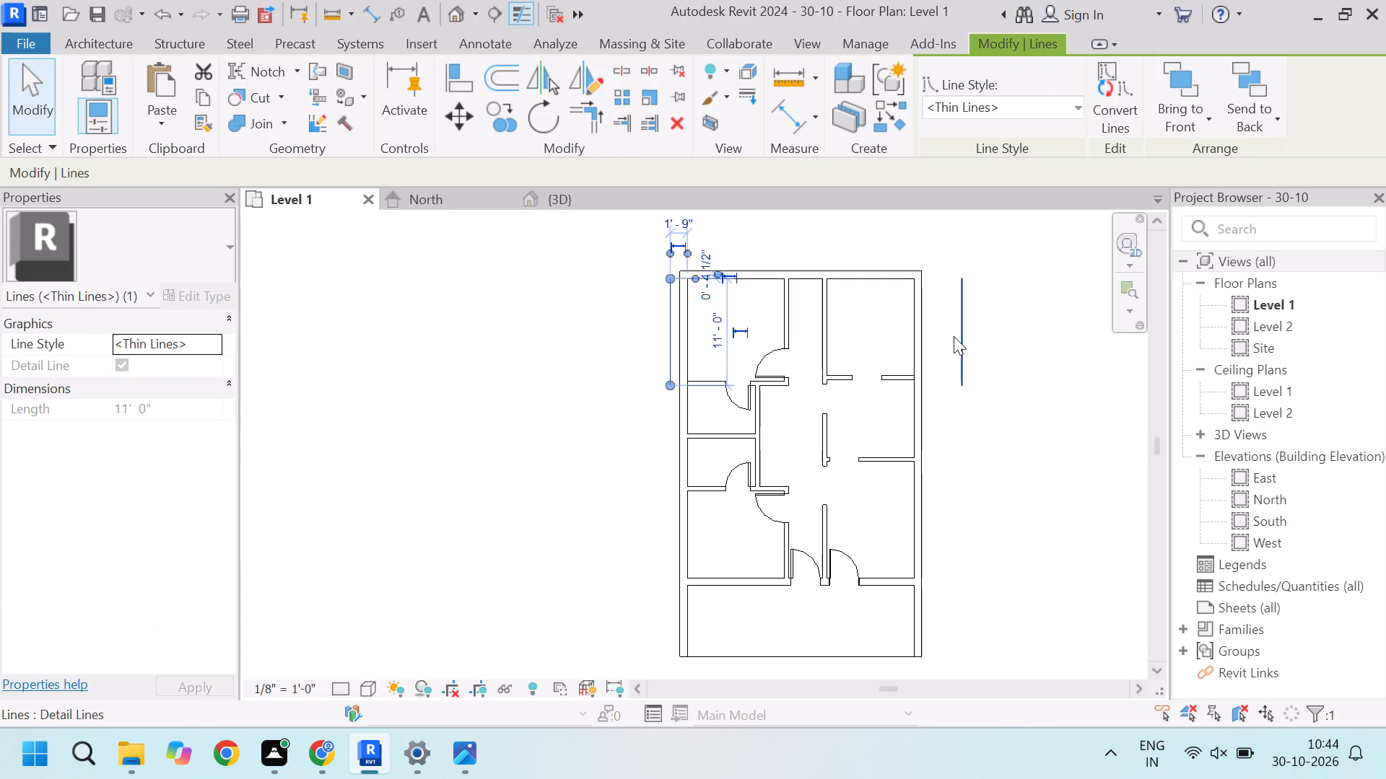
key(Delete)
click(964, 343)
key(Delete)
Place tagged rooms 1 to 4 in the northwest room and the north, middle and south spaces along the east wall, accepting the redundant rooms.
scroll(759, 343, down, 4)
scroll(828, 373, up, 2)
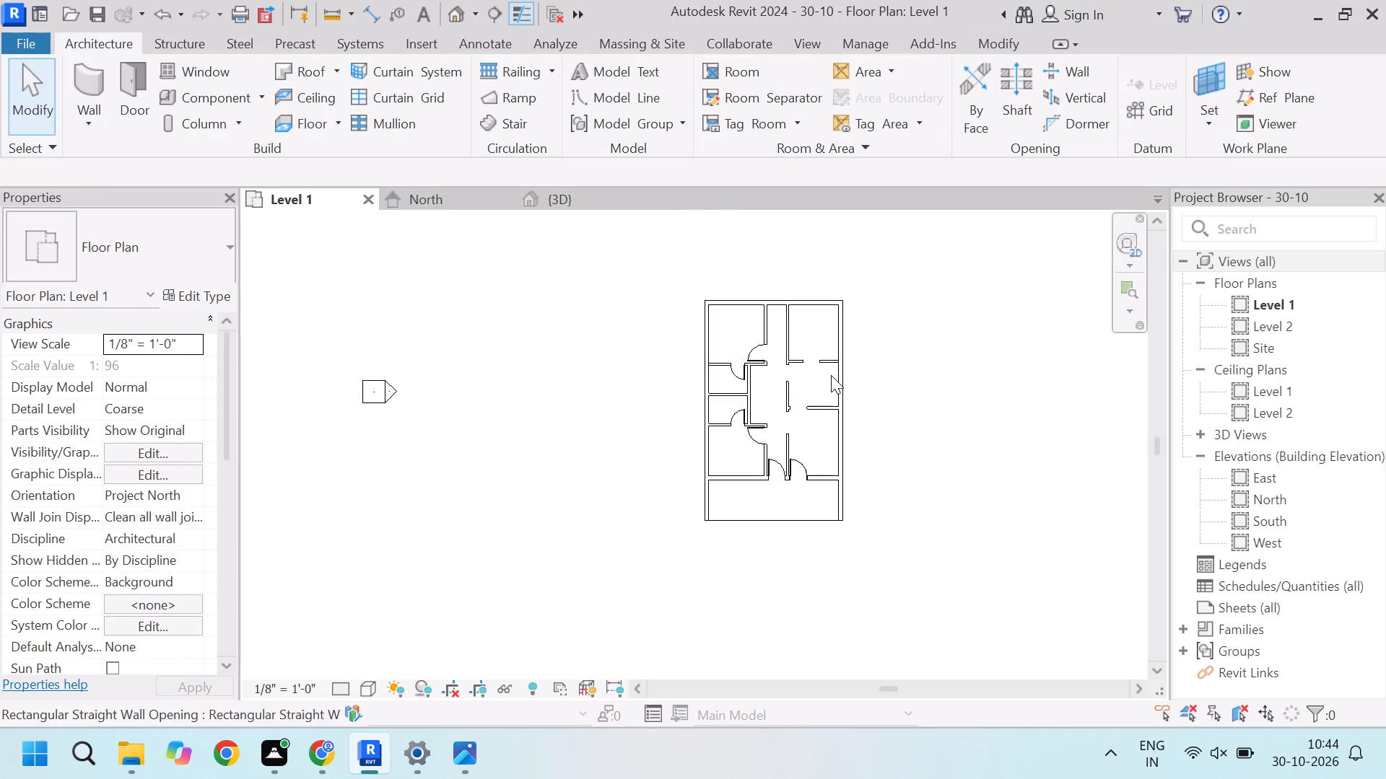
scroll(831, 375, up, 3)
scroll(870, 366, down, 3)
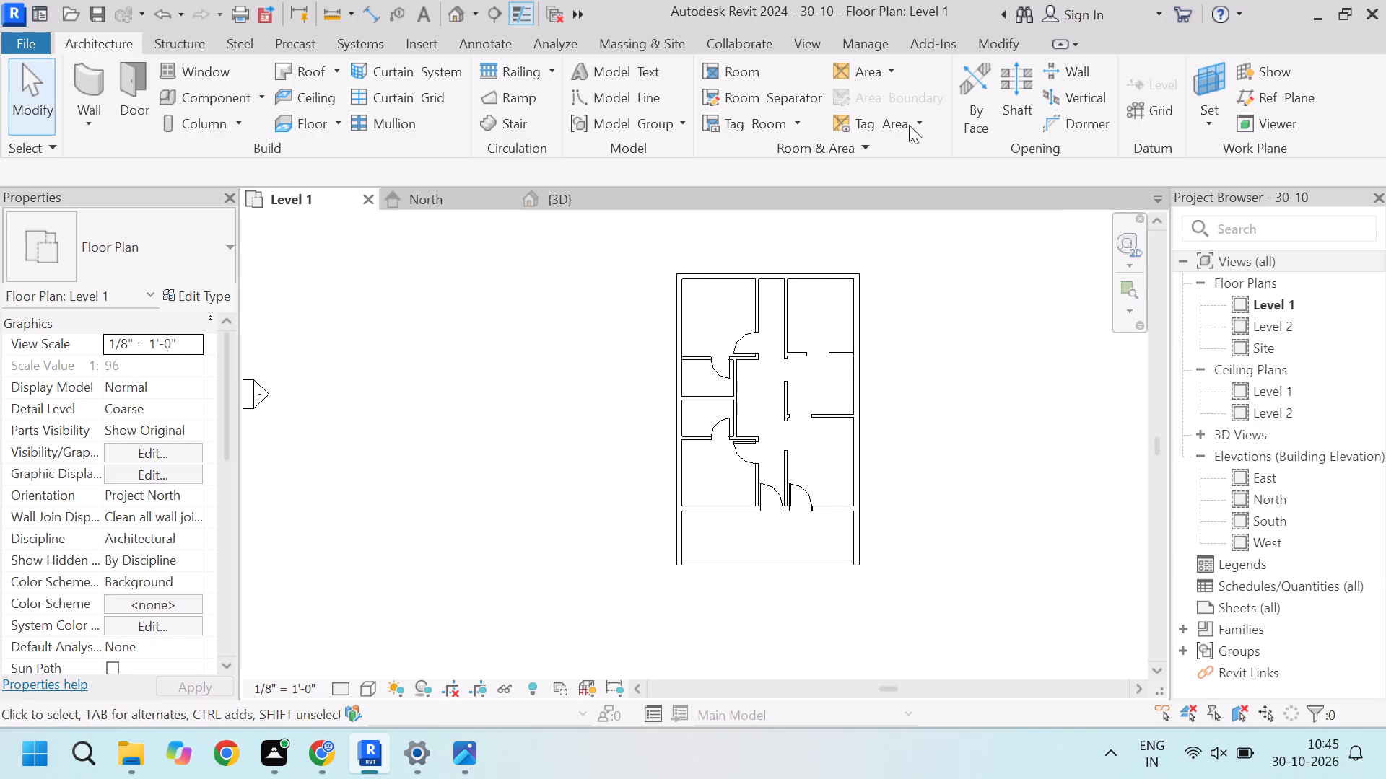
click(742, 76)
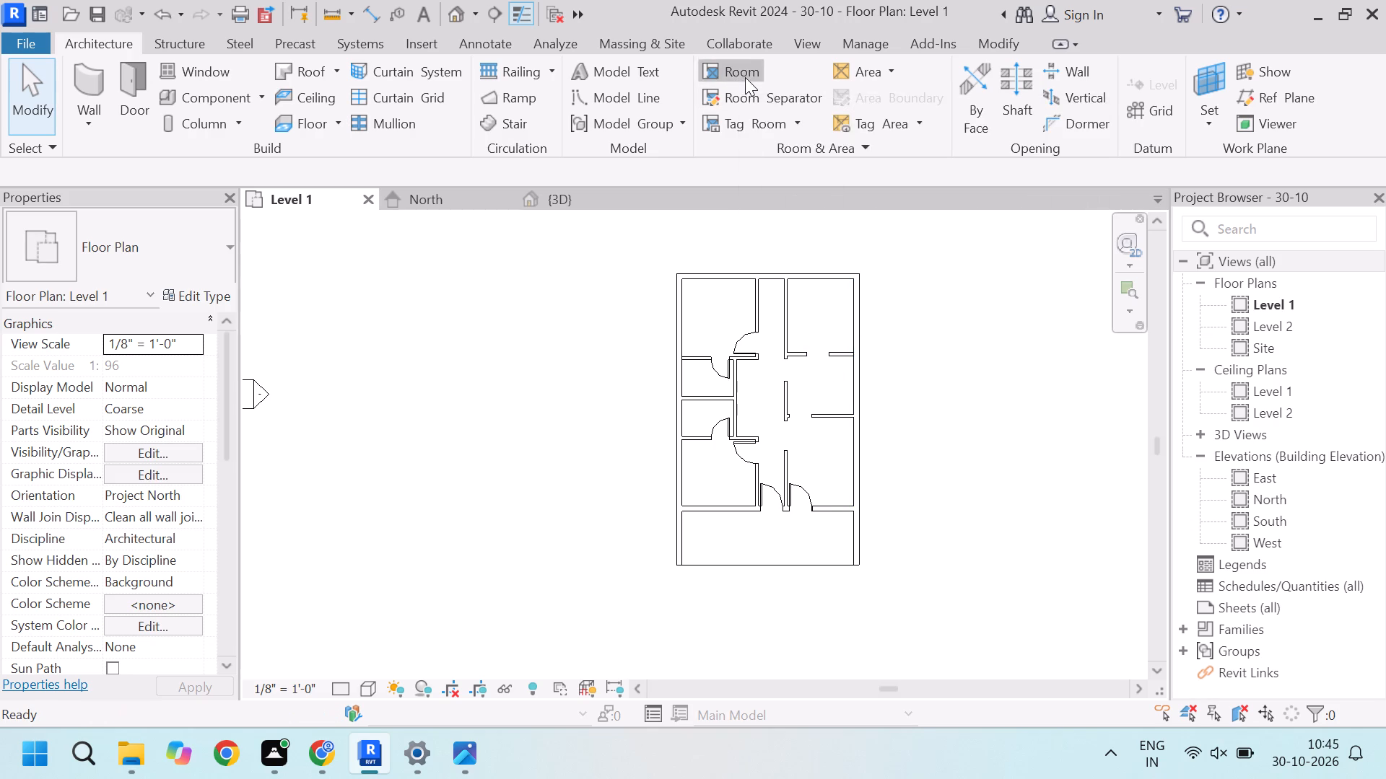
scroll(790, 309, up, 6)
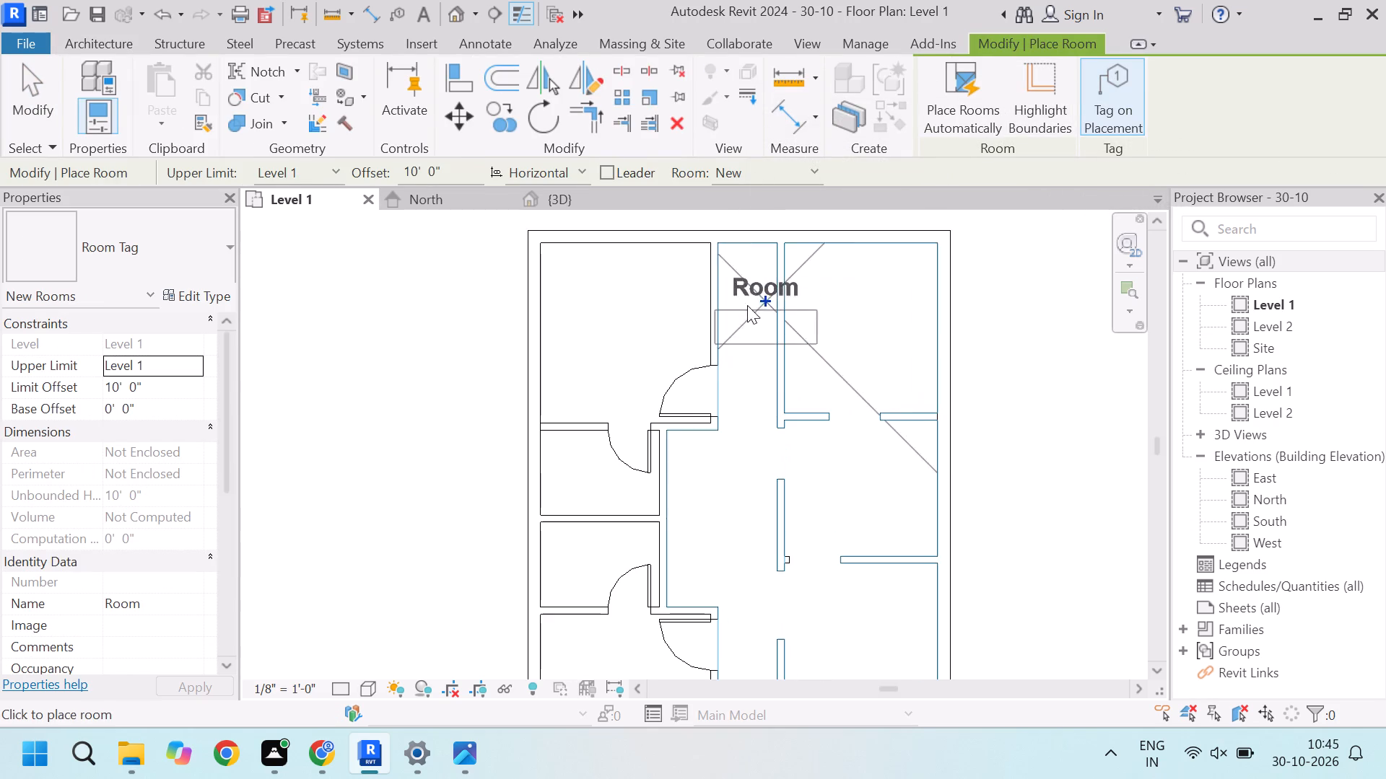
click(634, 316)
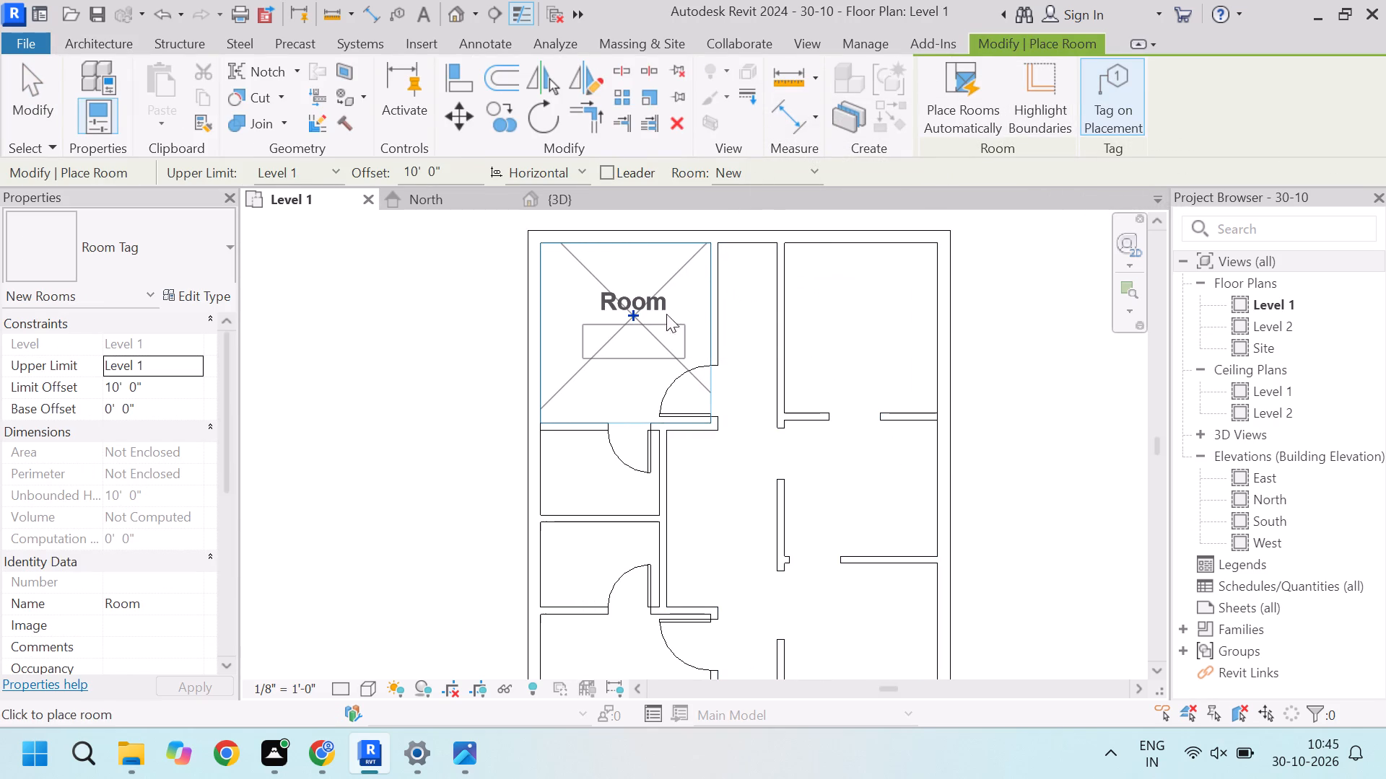
click(868, 330)
click(853, 498)
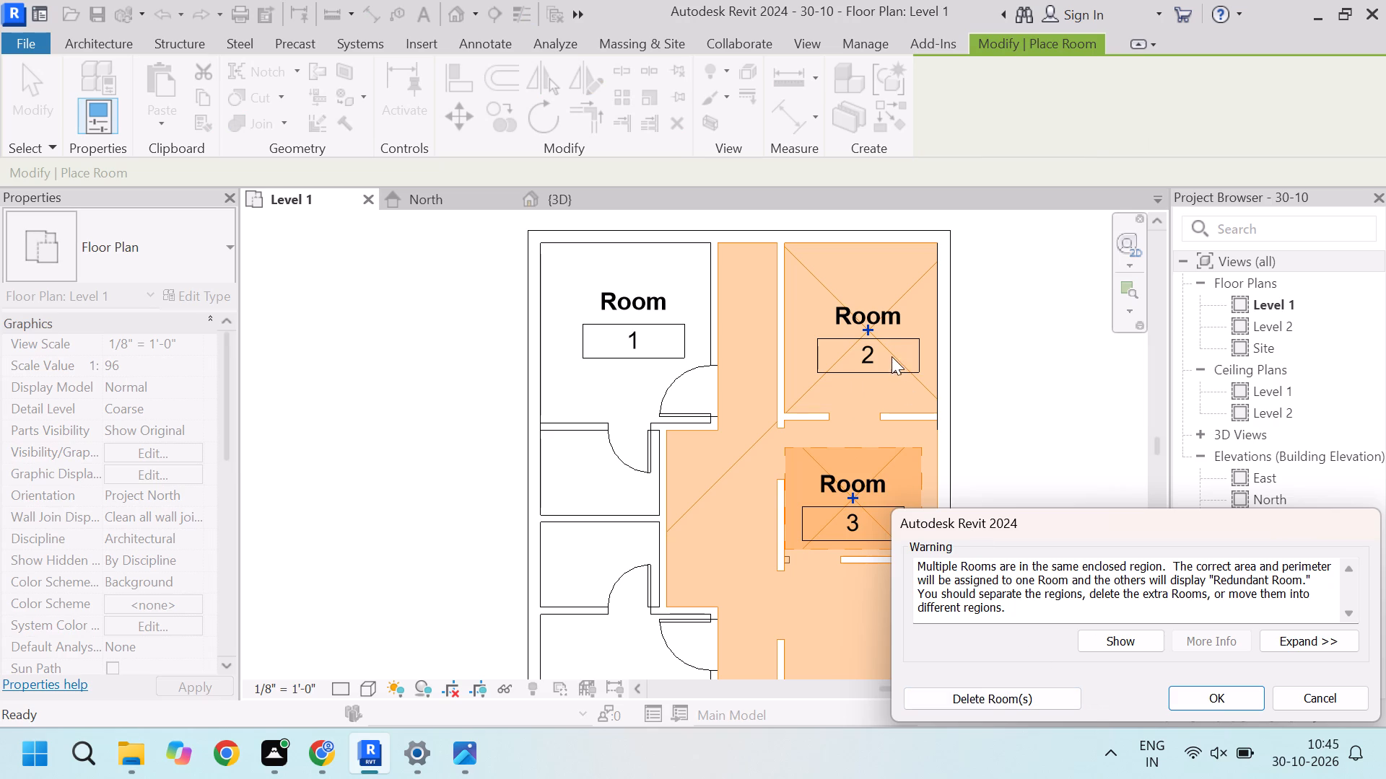
click(1242, 690)
scroll(805, 320, down, 5)
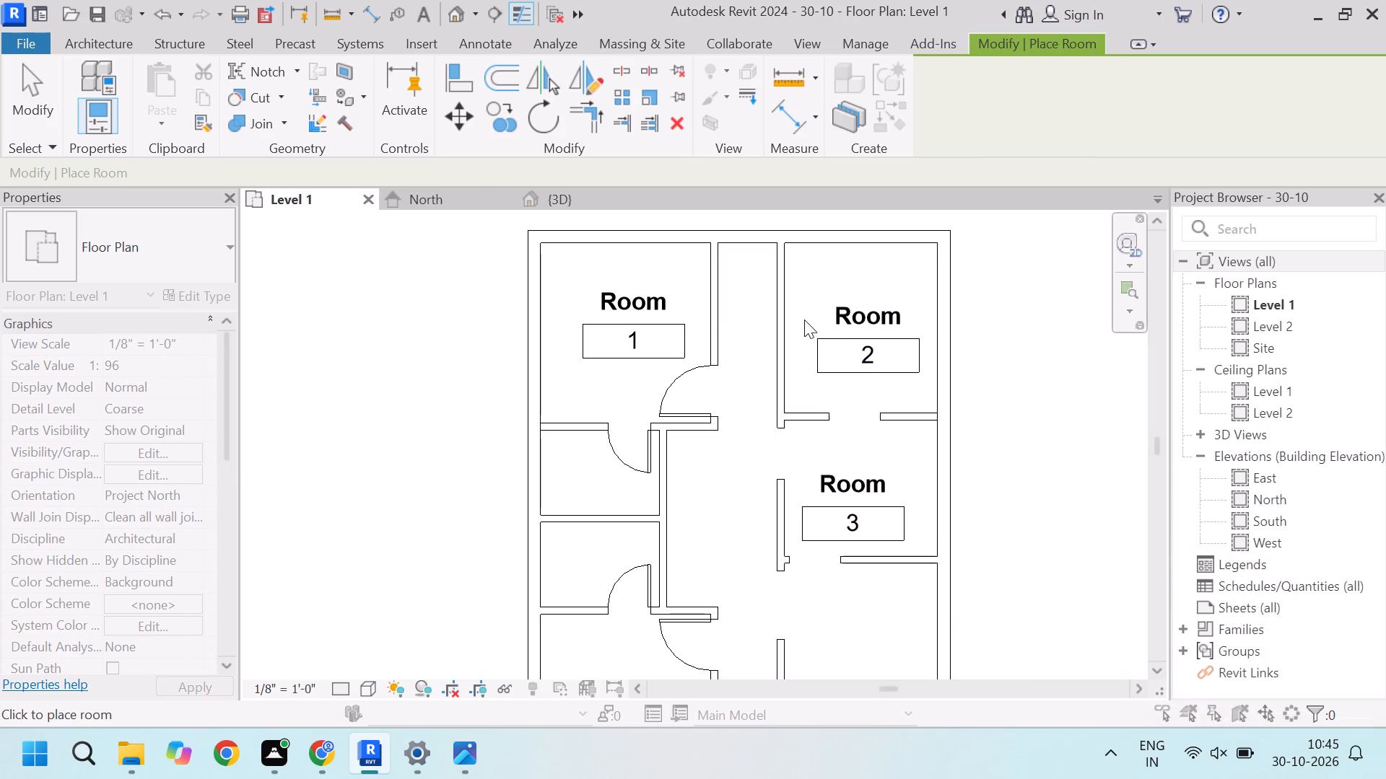
scroll(837, 503, up, 4)
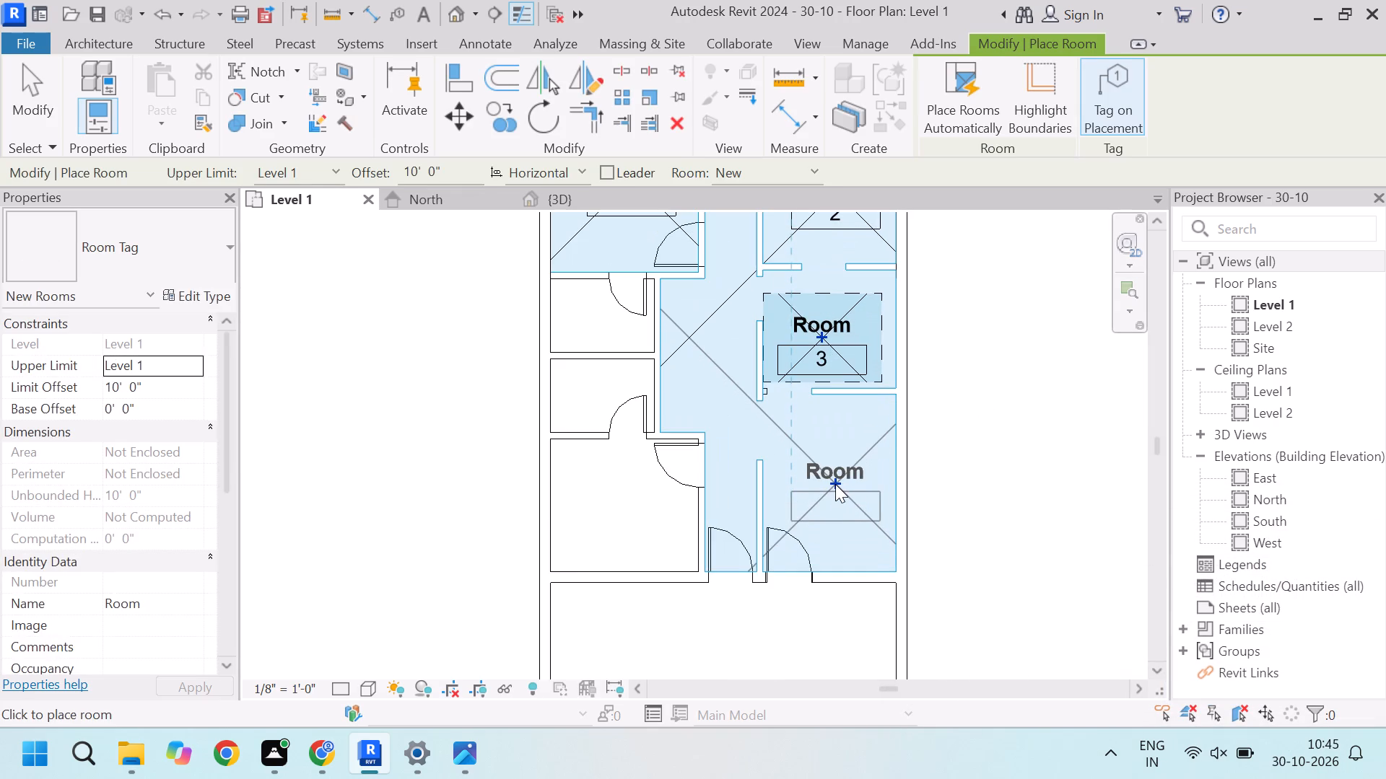
click(835, 484)
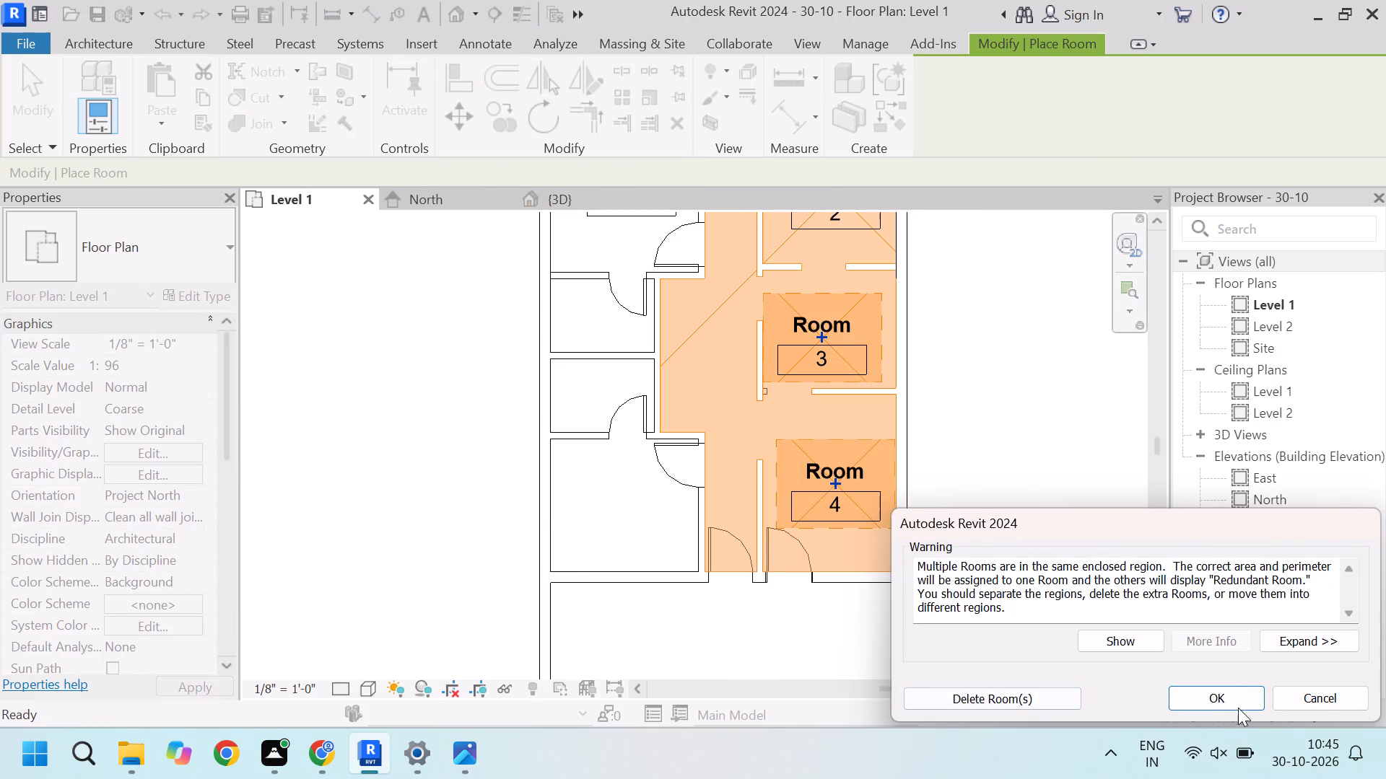
click(1230, 689)
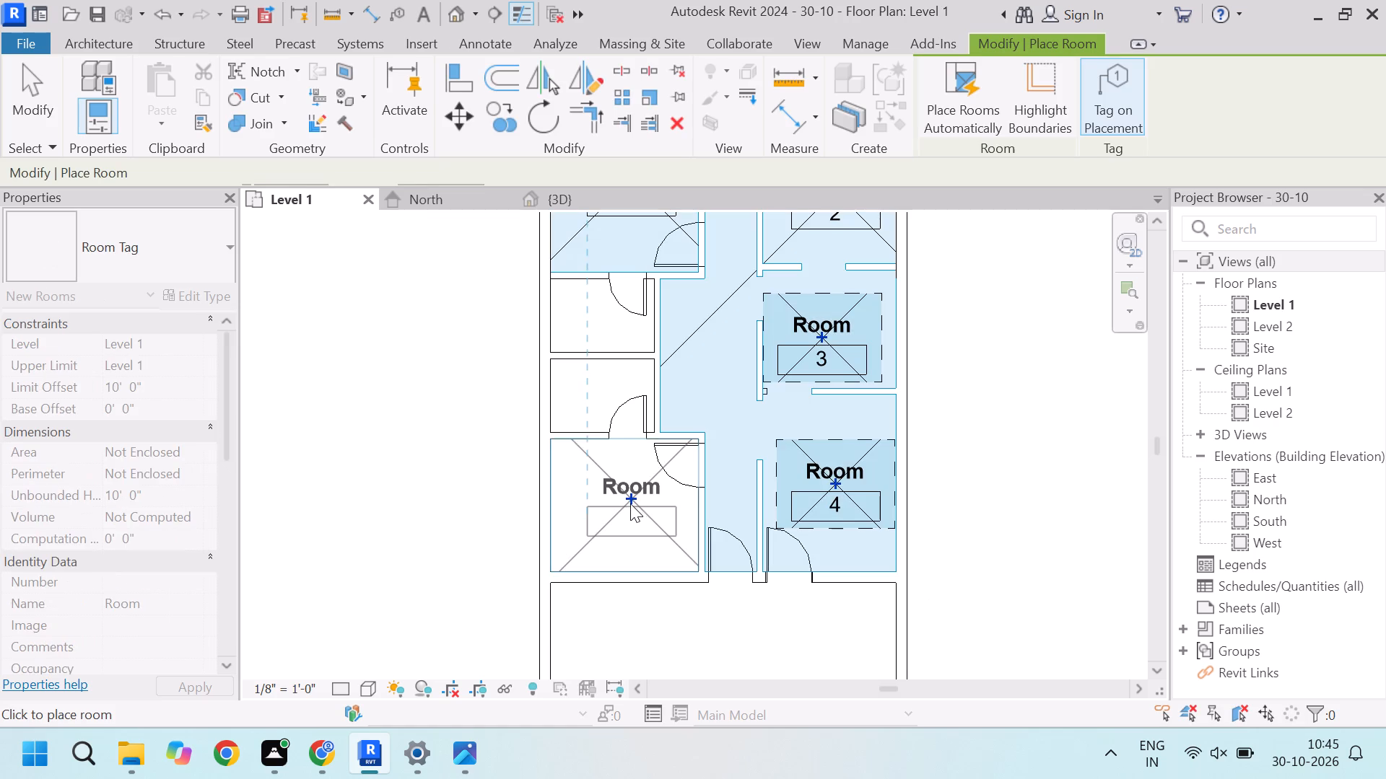
Place tagged rooms 5 to 8 in the southwest room, the two small west rooms and the central hallway, and finish room placement.
click(630, 503)
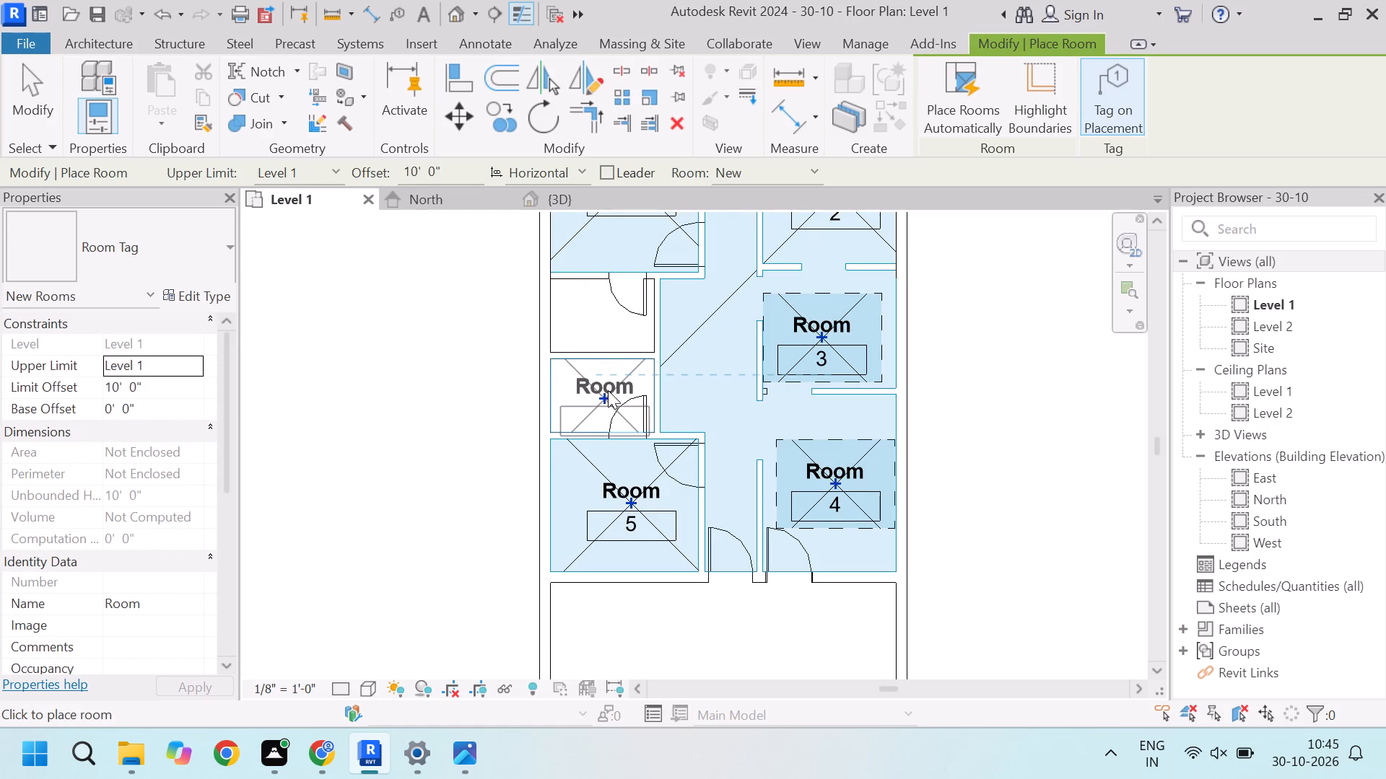
click(611, 386)
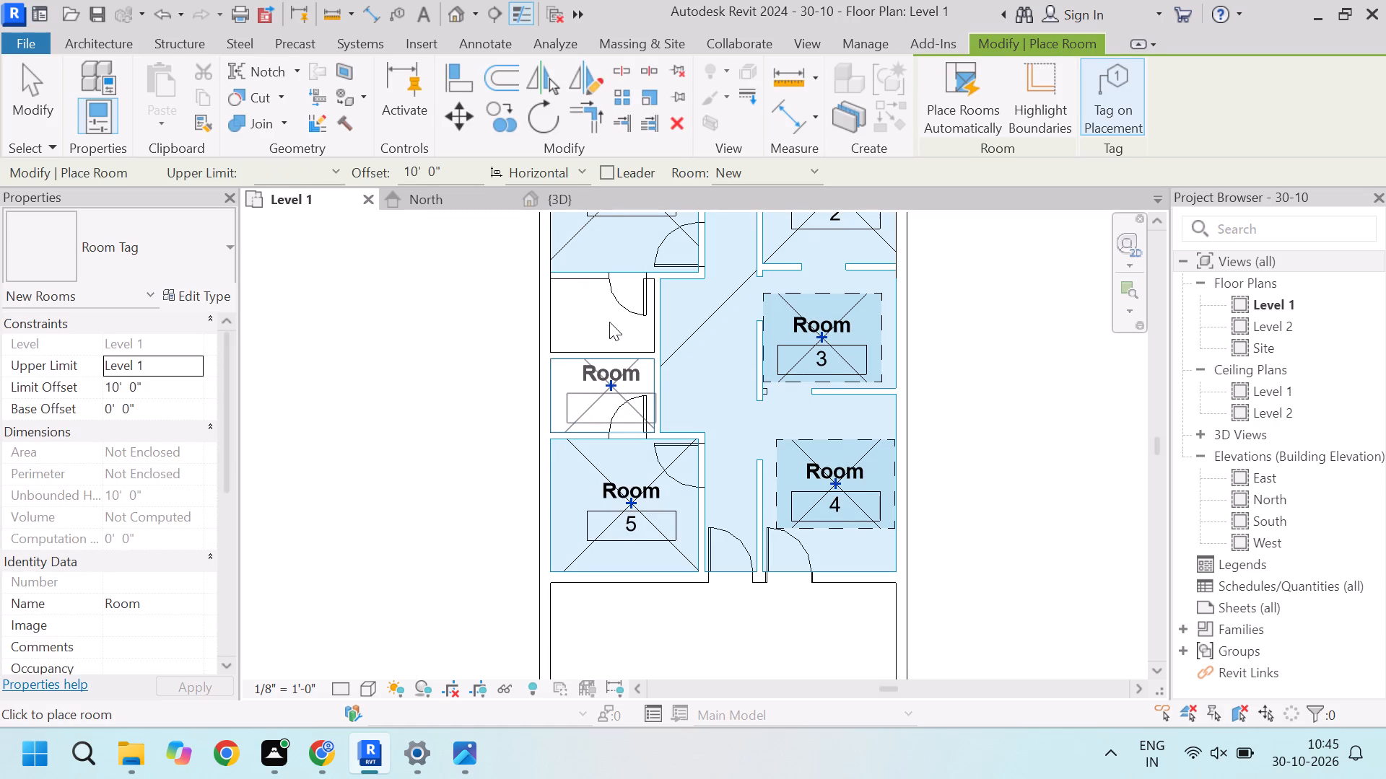
click(606, 317)
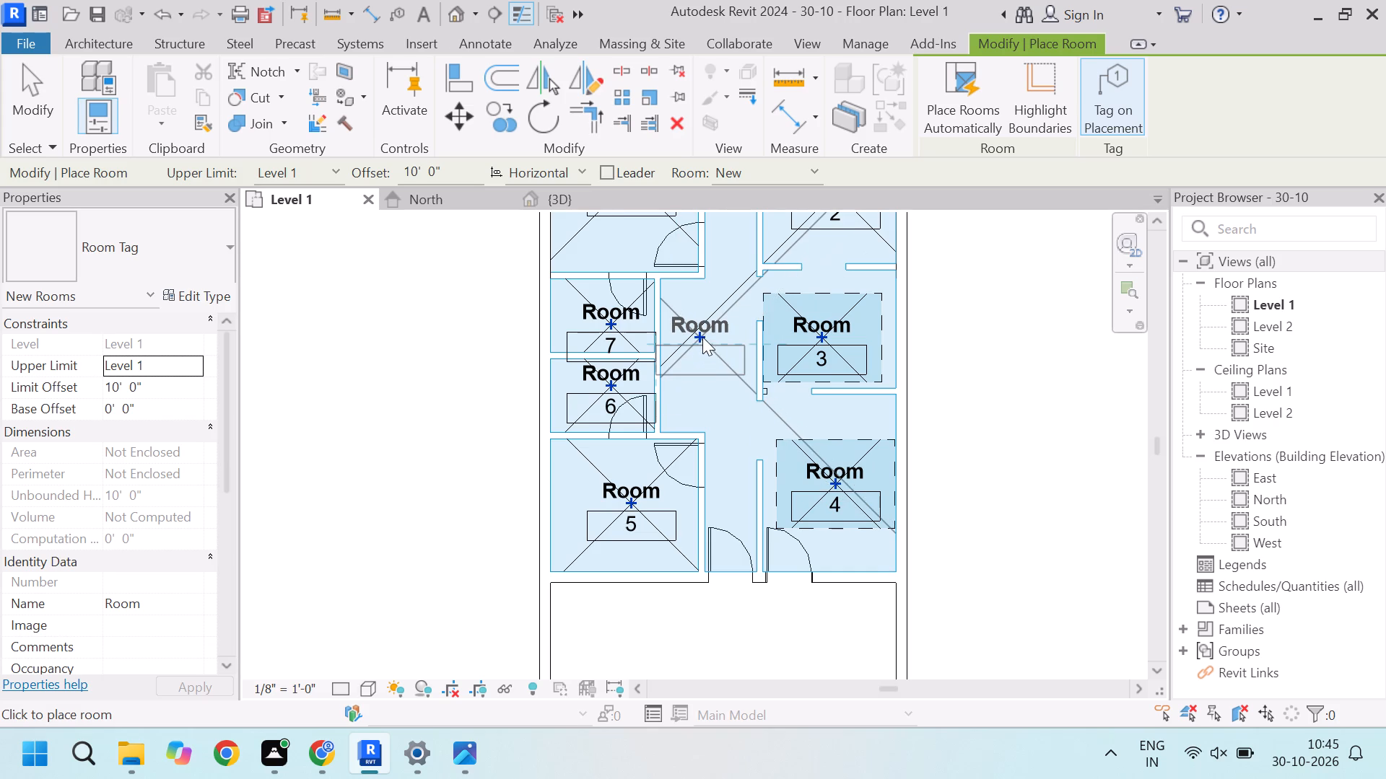
scroll(707, 335, up, 3)
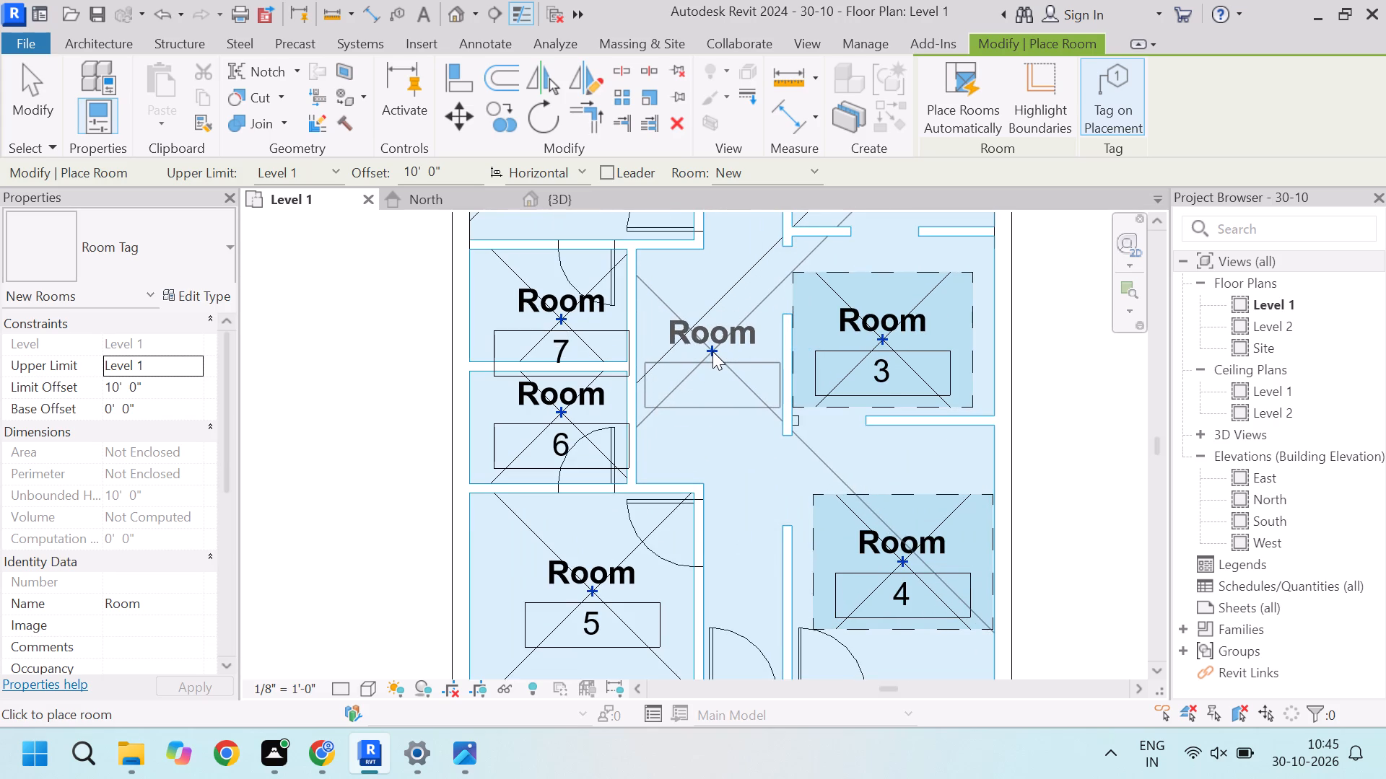
click(712, 351)
key(Escape)
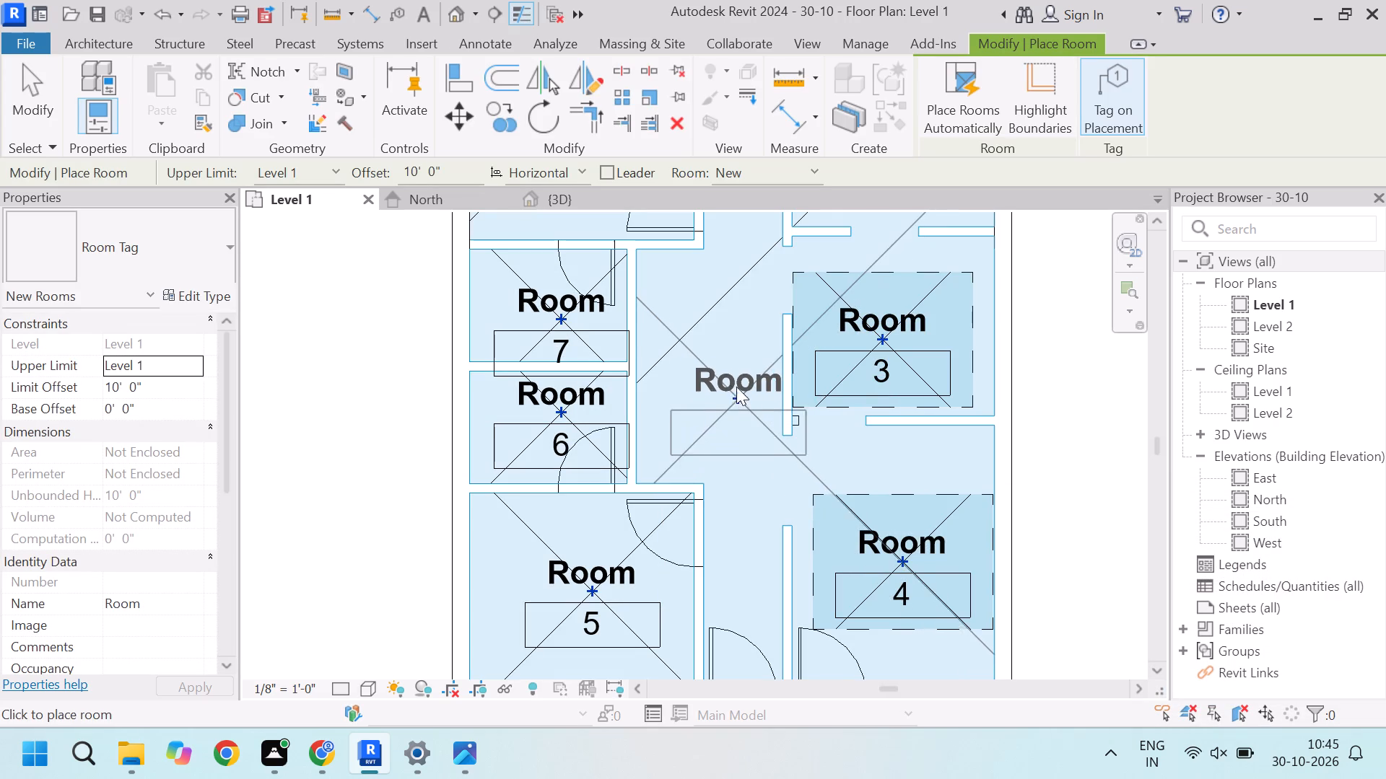
click(728, 377)
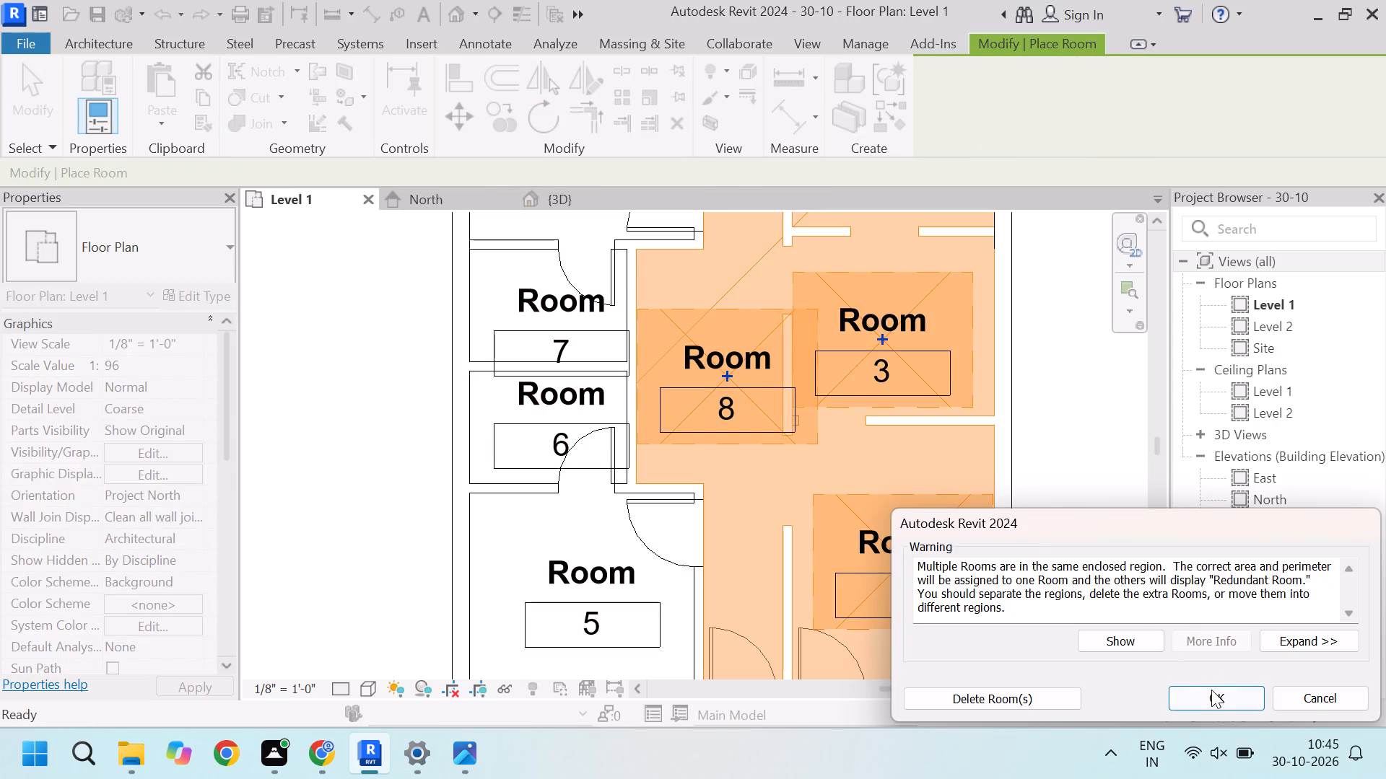
click(1212, 692)
scroll(753, 491, down, 5)
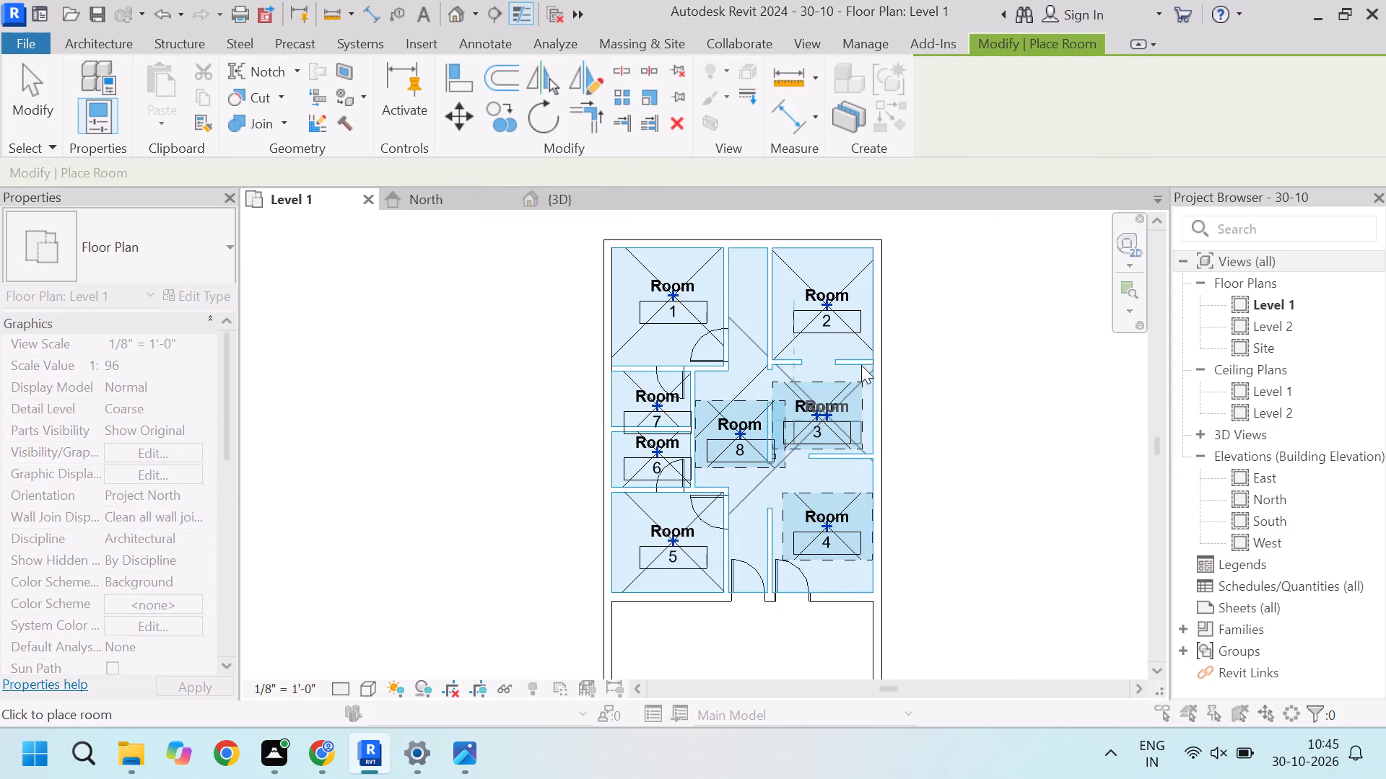
key(Escape)
key(Escape)
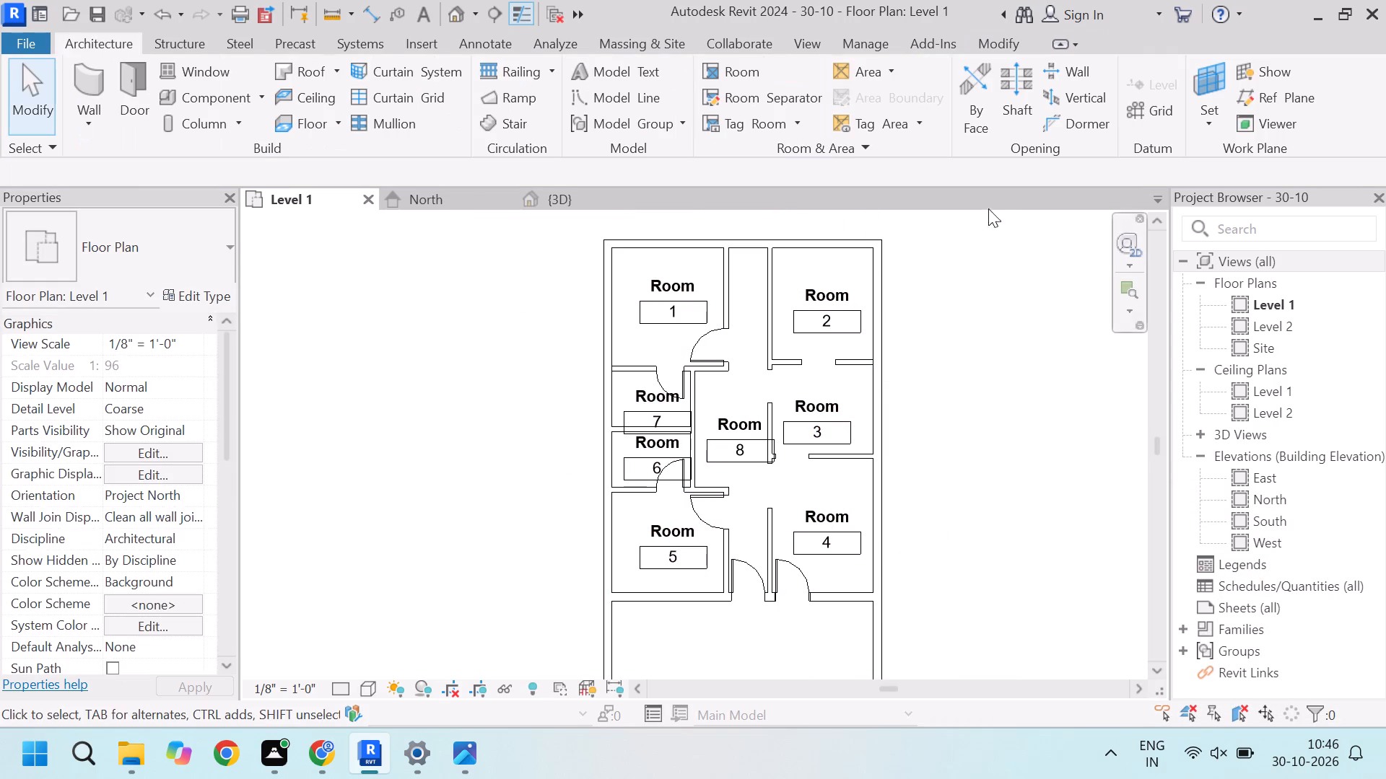
Draw a room separation line across the wall opening between rooms 2 and 3.
click(802, 103)
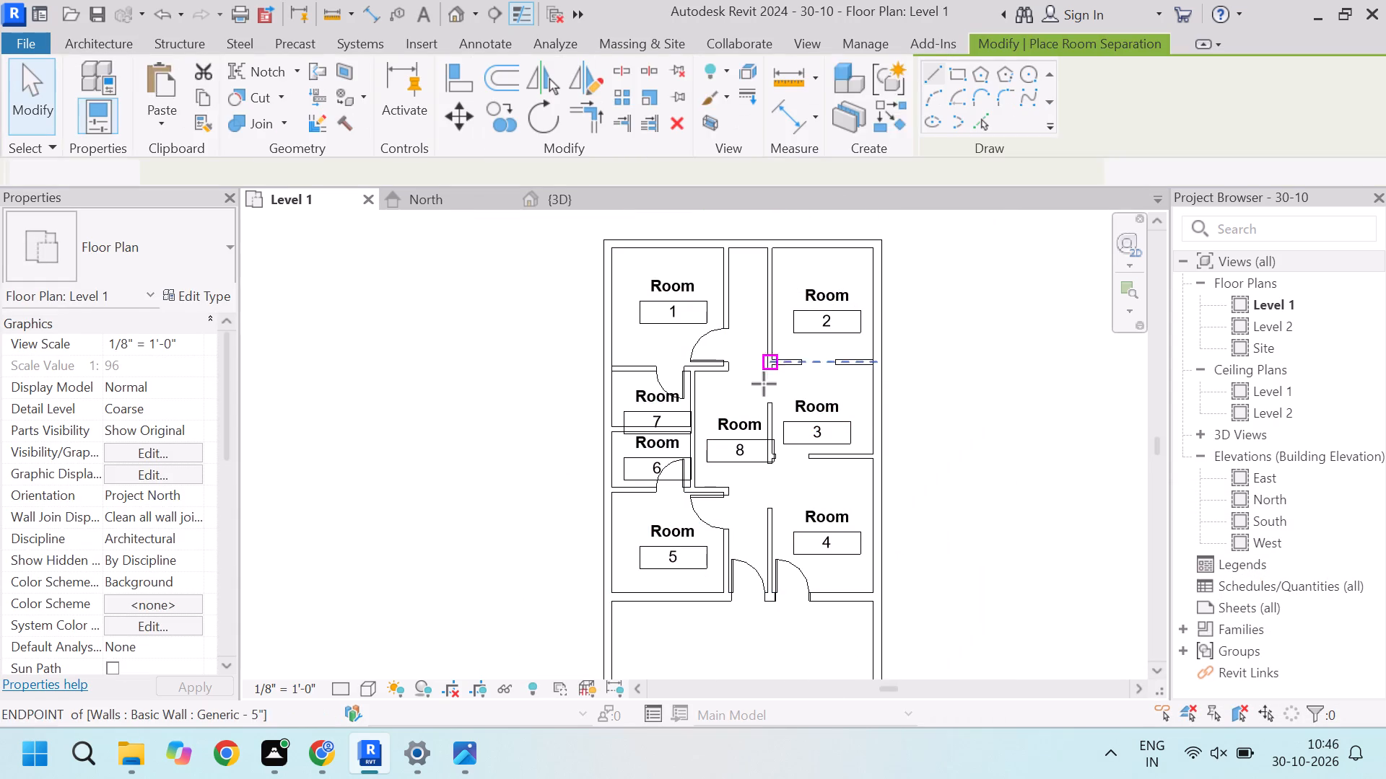
scroll(769, 387, up, 4)
scroll(821, 391, down, 3)
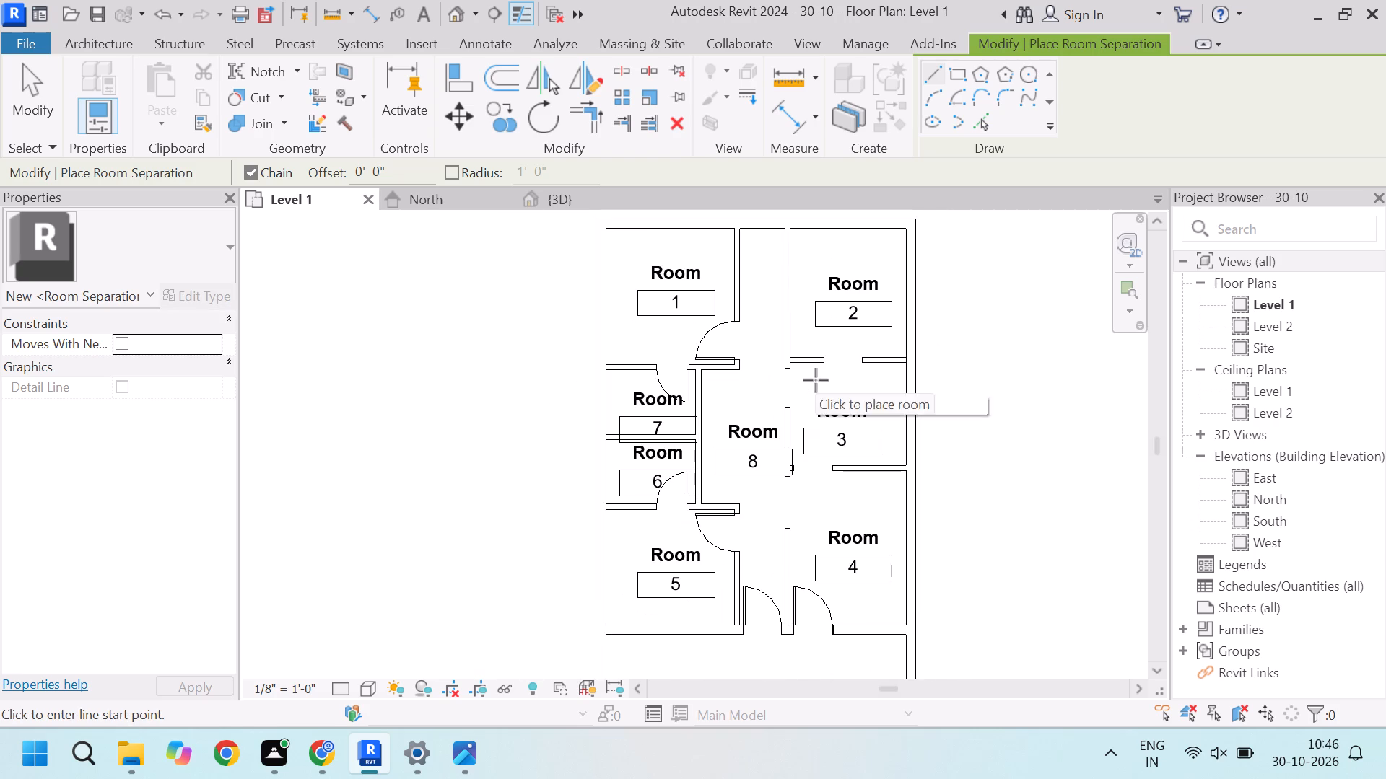
scroll(823, 377, up, 9)
click(819, 353)
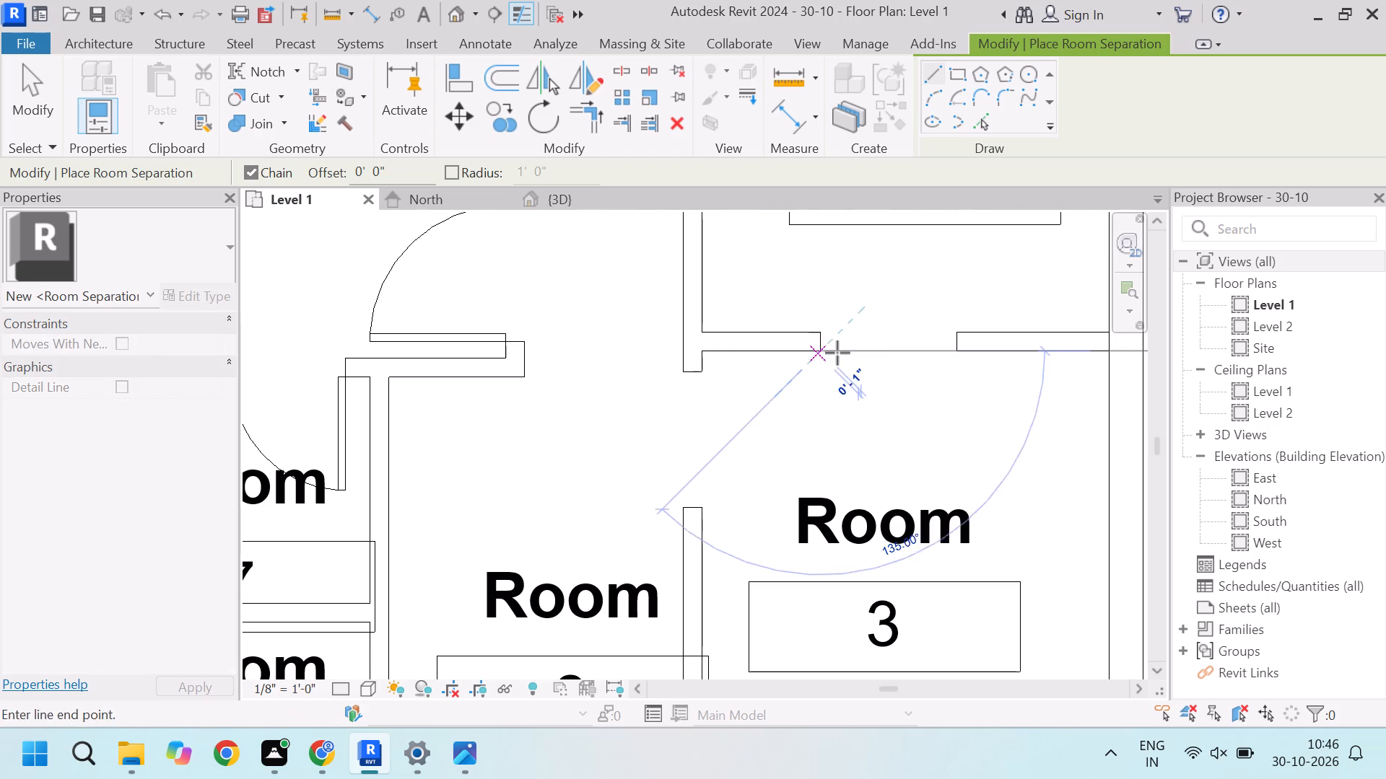
click(962, 351)
scroll(772, 395, down, 3)
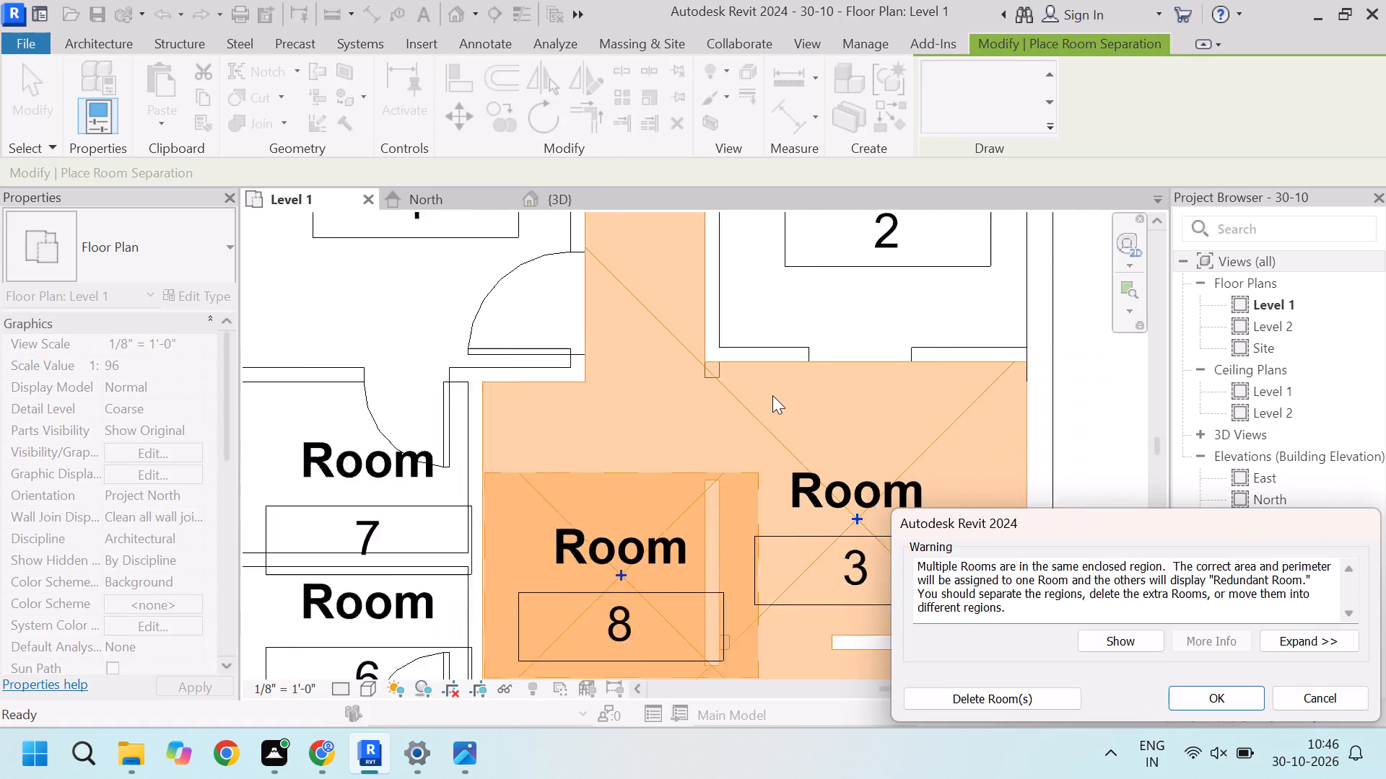
click(1203, 693)
Draw a room separation line across the wall opening between hallway room 8 and room 3.
scroll(738, 387, down, 5)
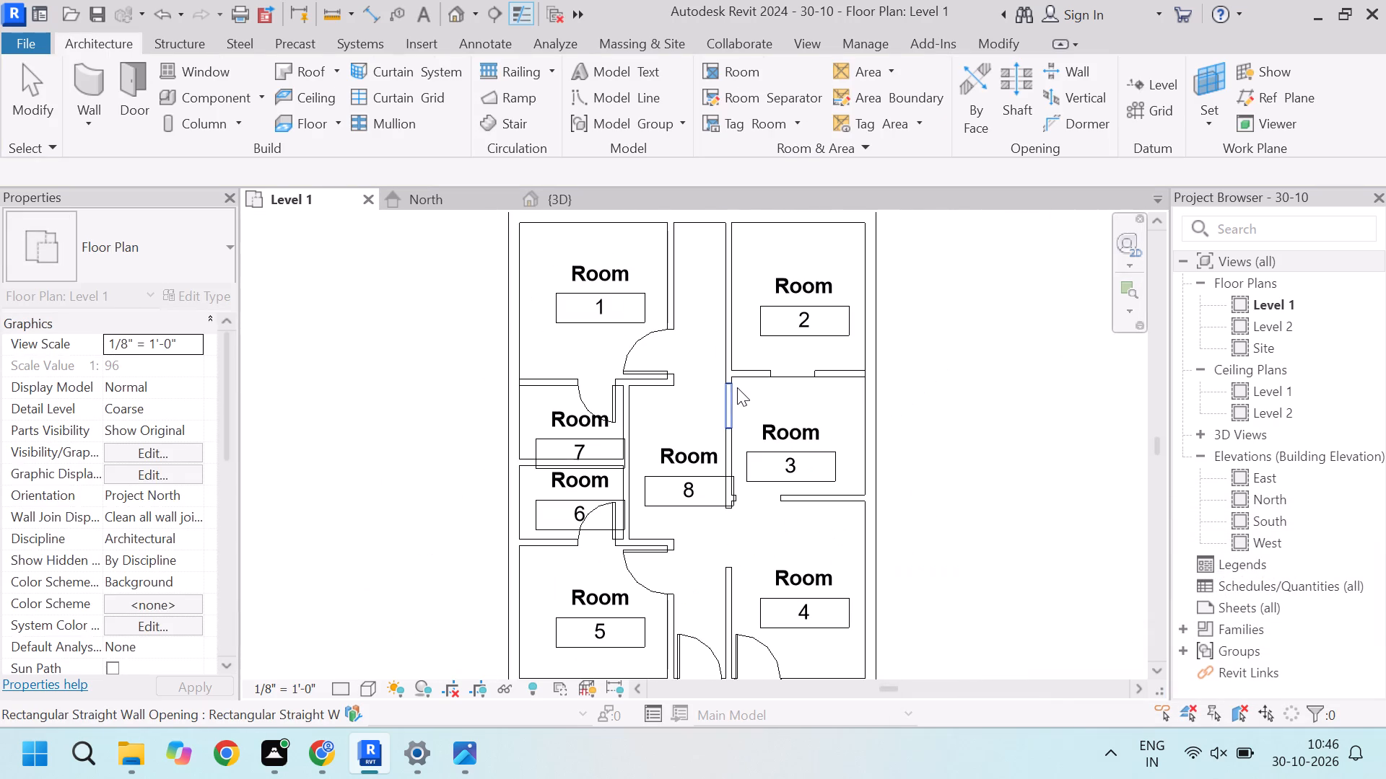
scroll(763, 437, up, 3)
scroll(704, 371, up, 4)
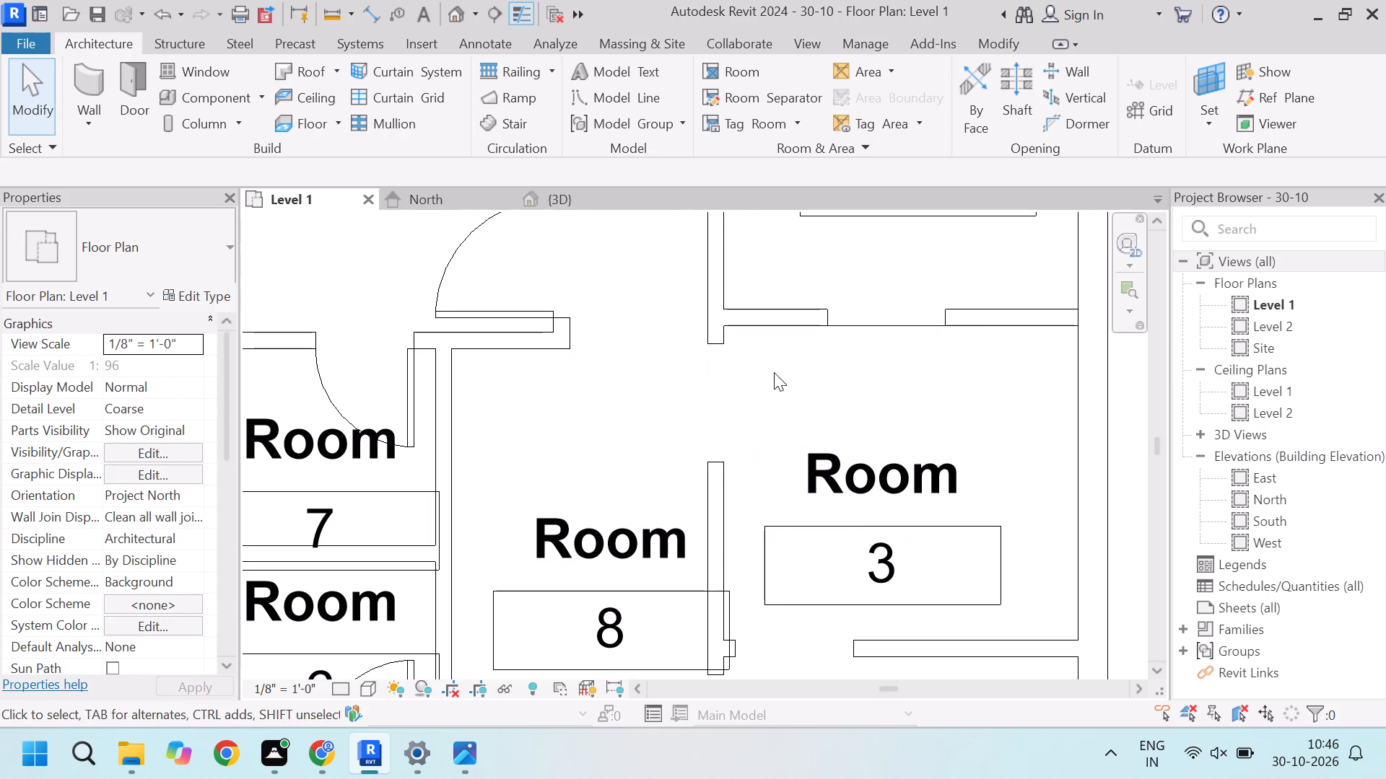
scroll(766, 343, down, 4)
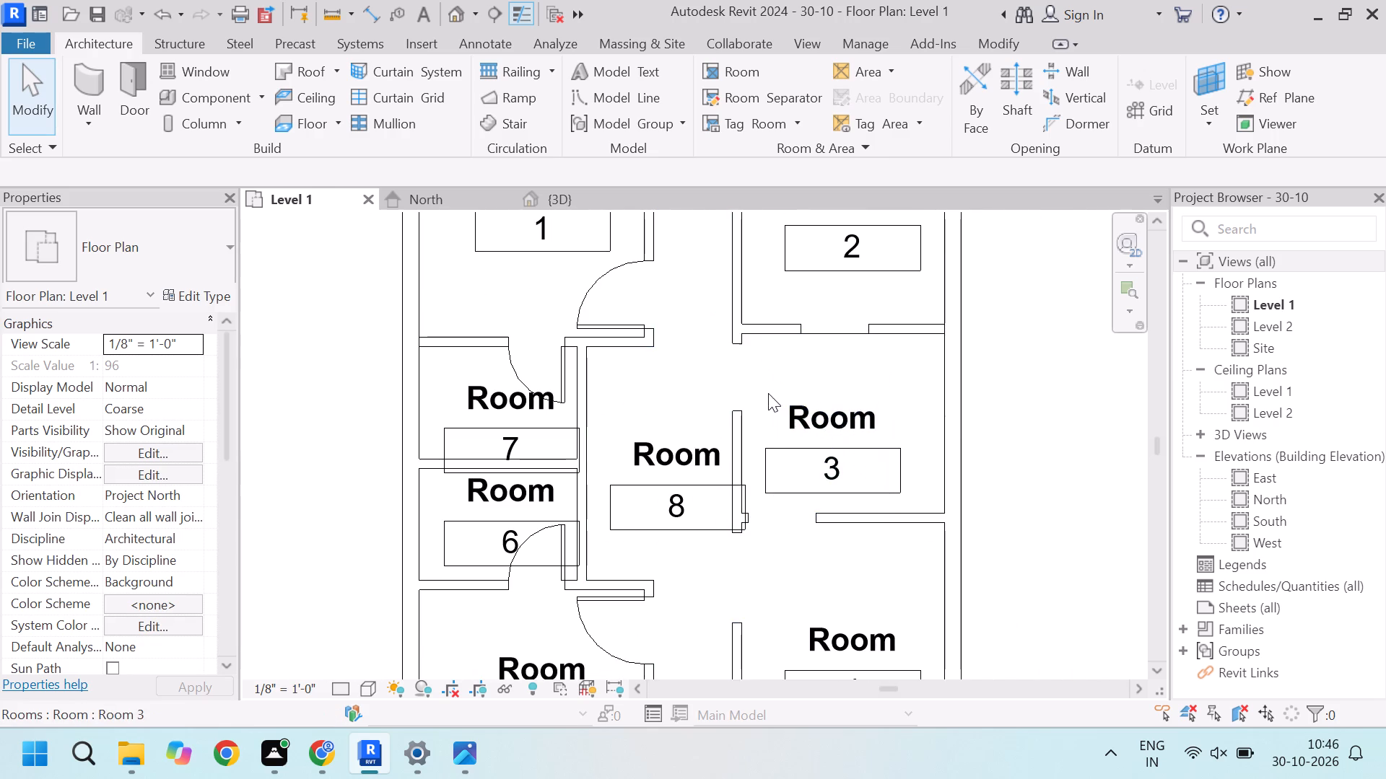
scroll(767, 393, up, 4)
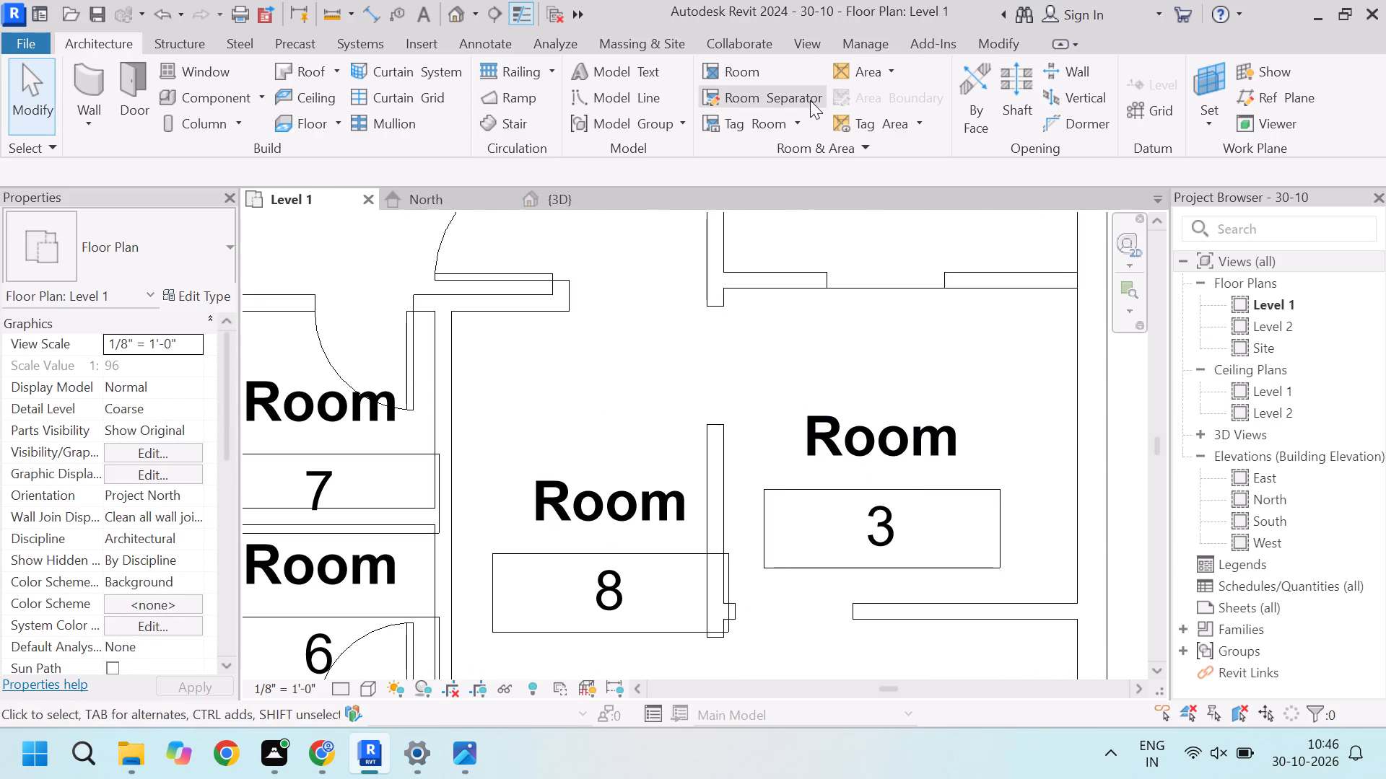
click(773, 102)
scroll(718, 408, up, 4)
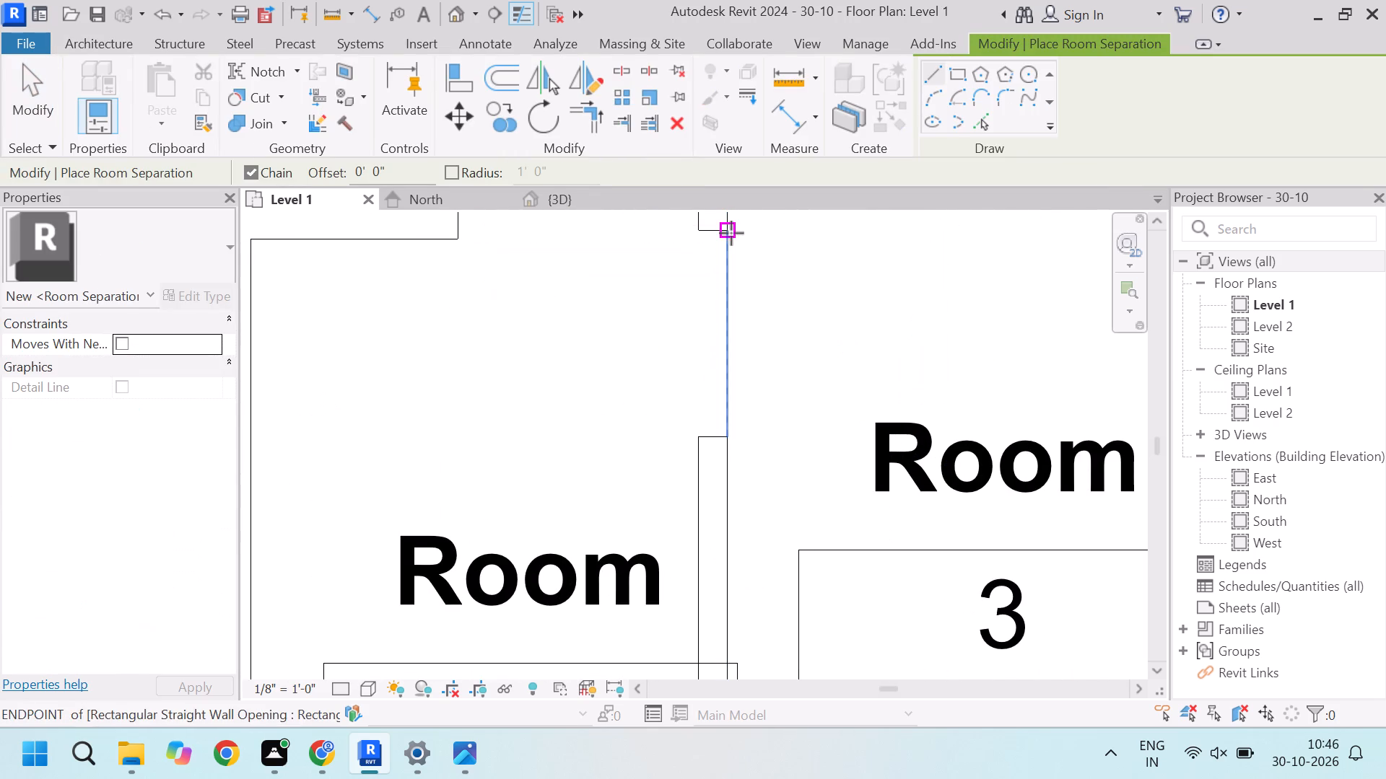
click(731, 233)
click(730, 439)
key(Escape)
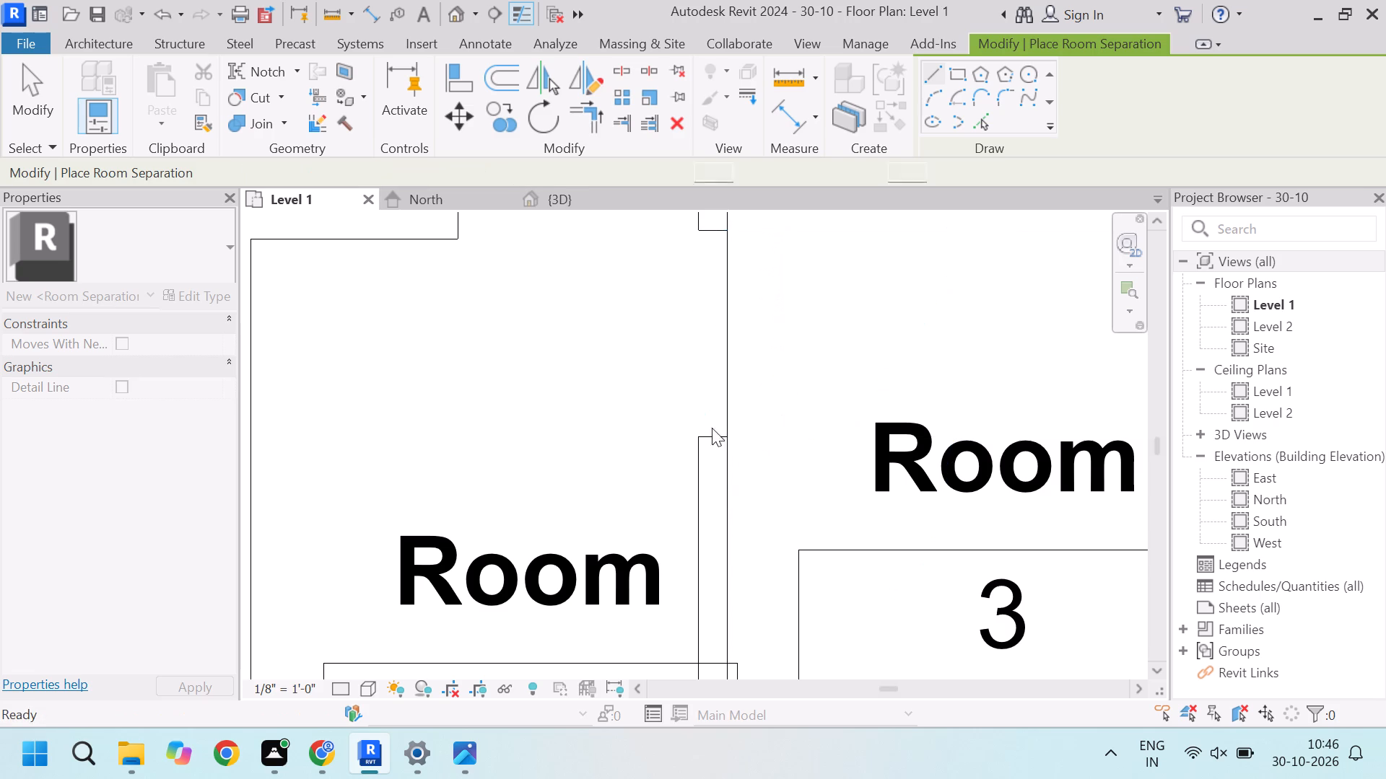
Draw a room separation line across the wall opening between rooms 3 and 4.
scroll(641, 350, down, 5)
scroll(718, 566, up, 4)
click(678, 537)
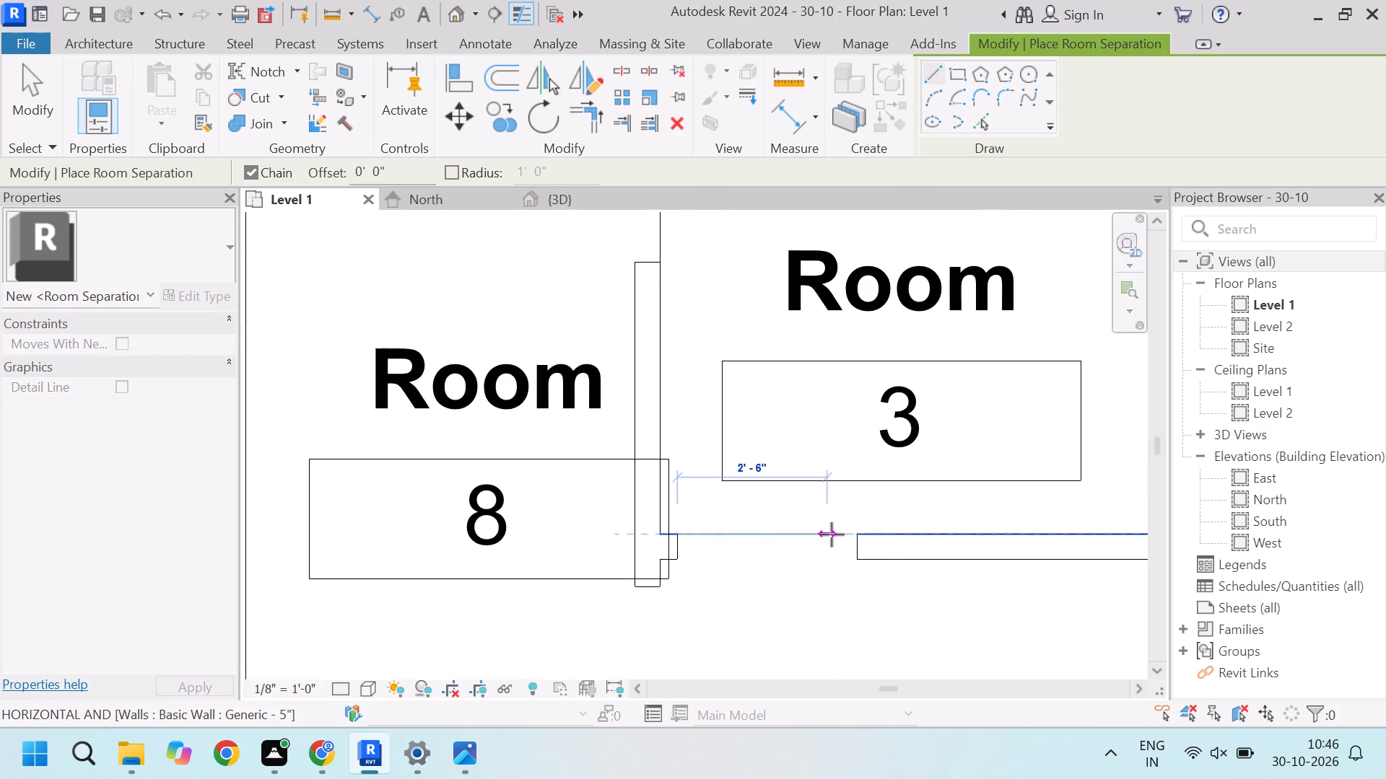
click(857, 536)
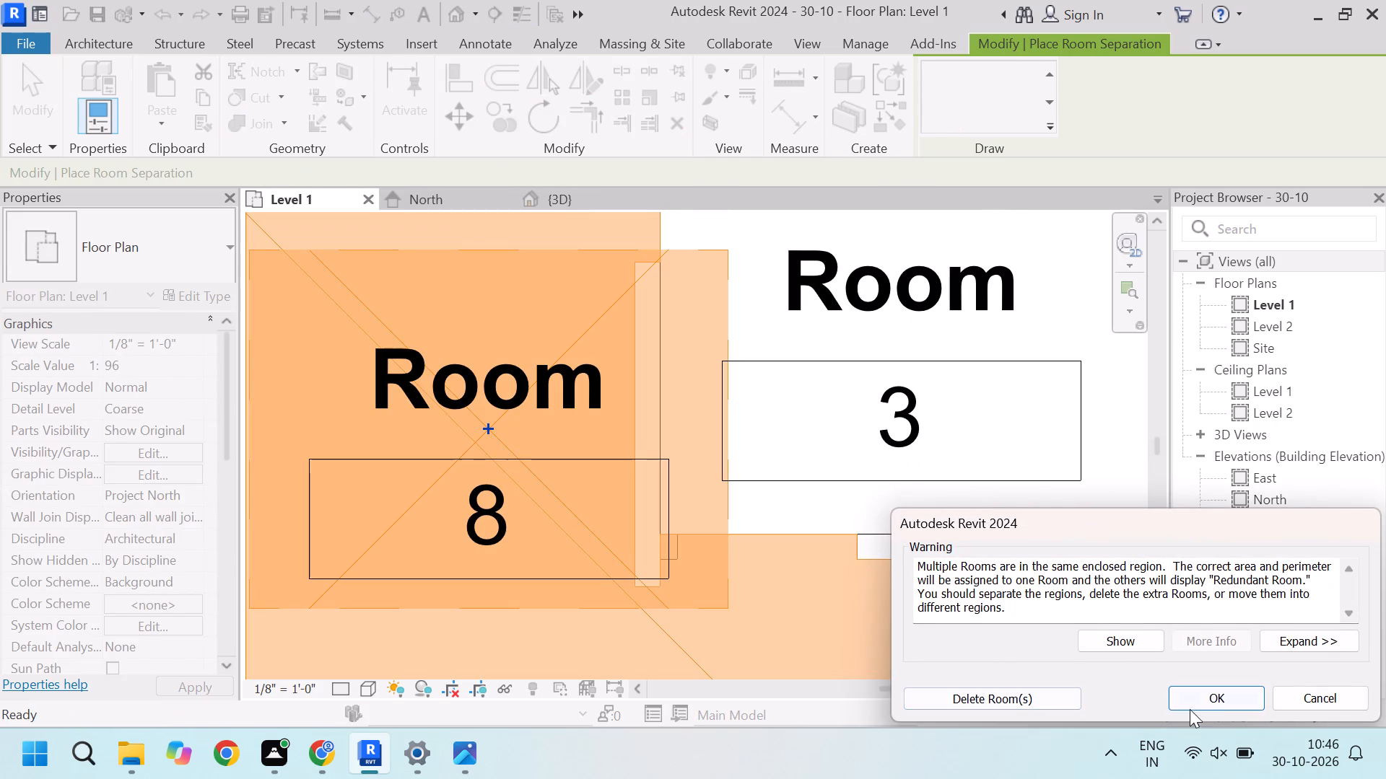
click(1219, 698)
Examine the room boundaries around rooms 3, 4 and 8 for wall openings that still need a separation line.
scroll(725, 377, down, 8)
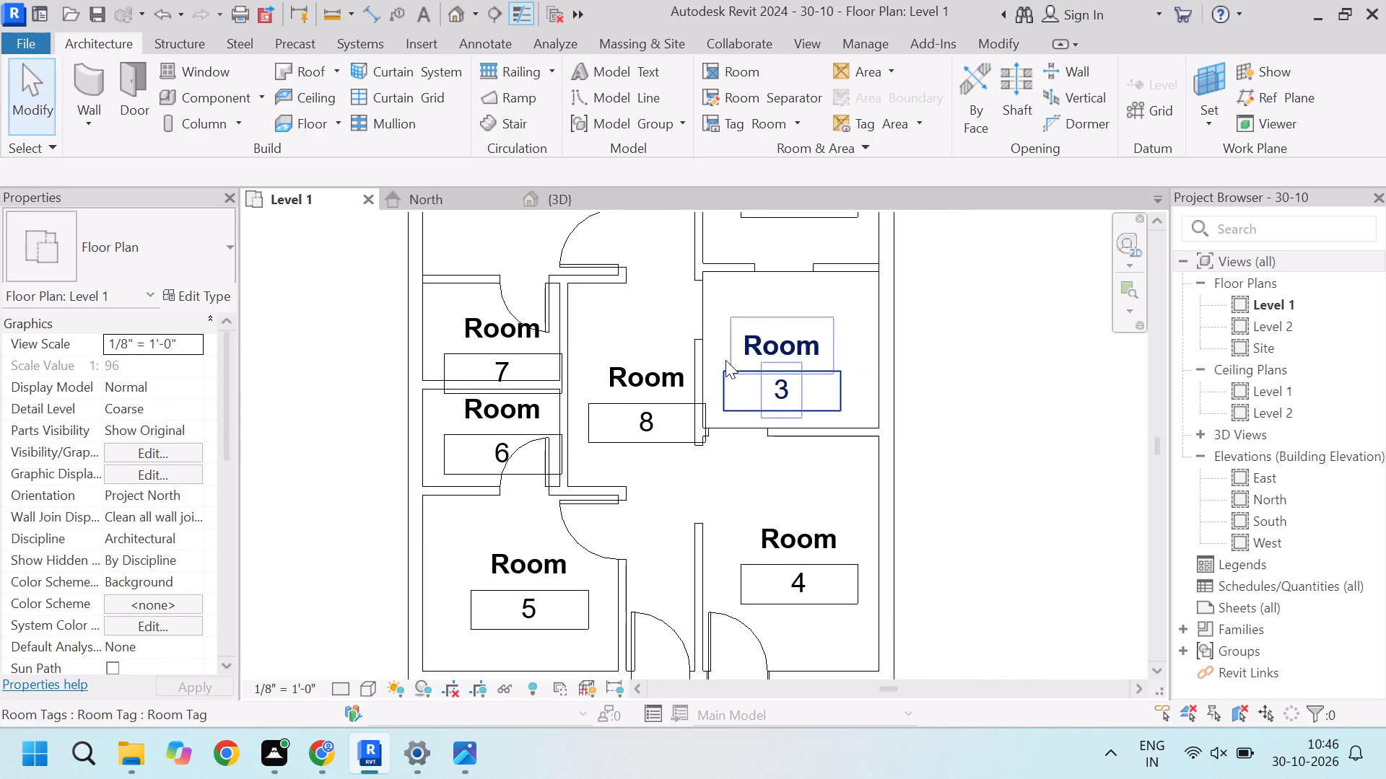
scroll(705, 329, up, 2)
scroll(715, 339, down, 3)
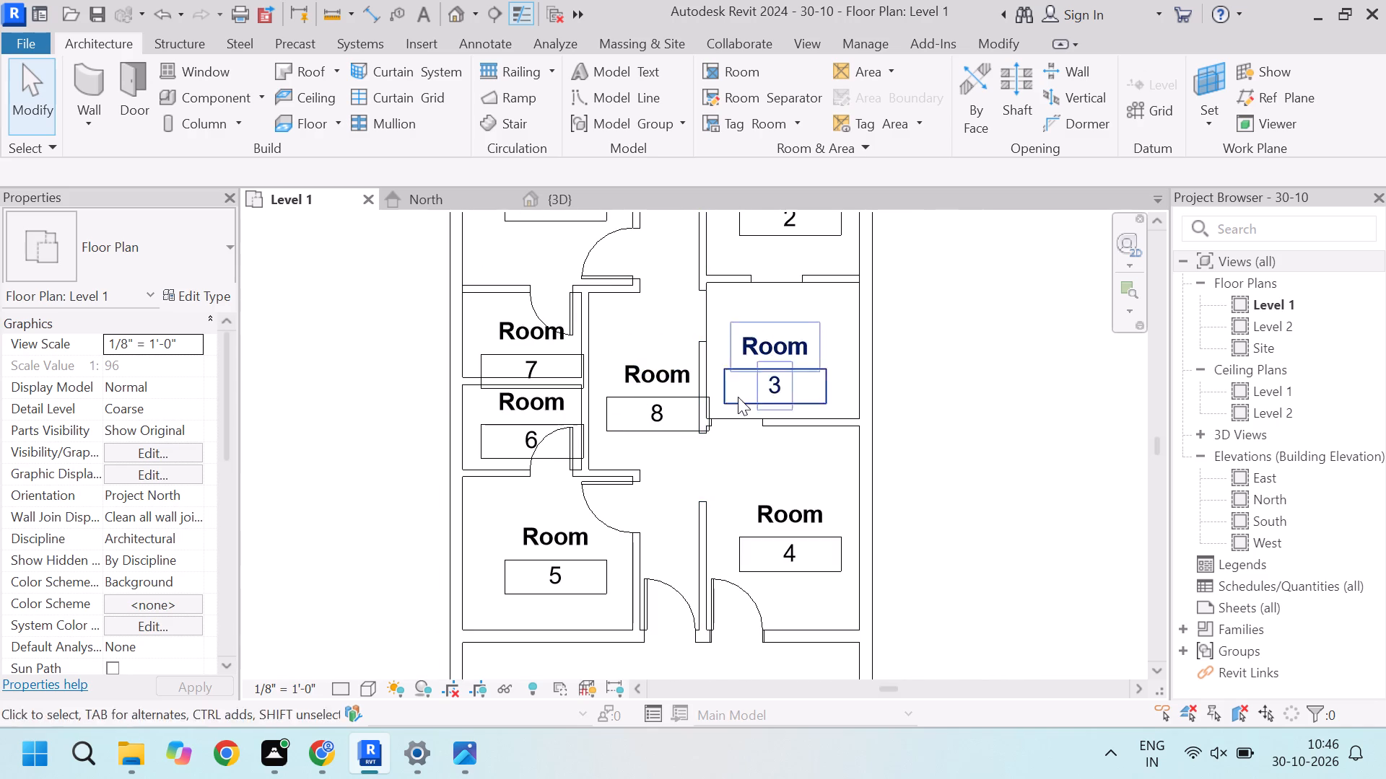
scroll(759, 467, up, 3)
scroll(714, 411, up, 3)
scroll(687, 406, down, 4)
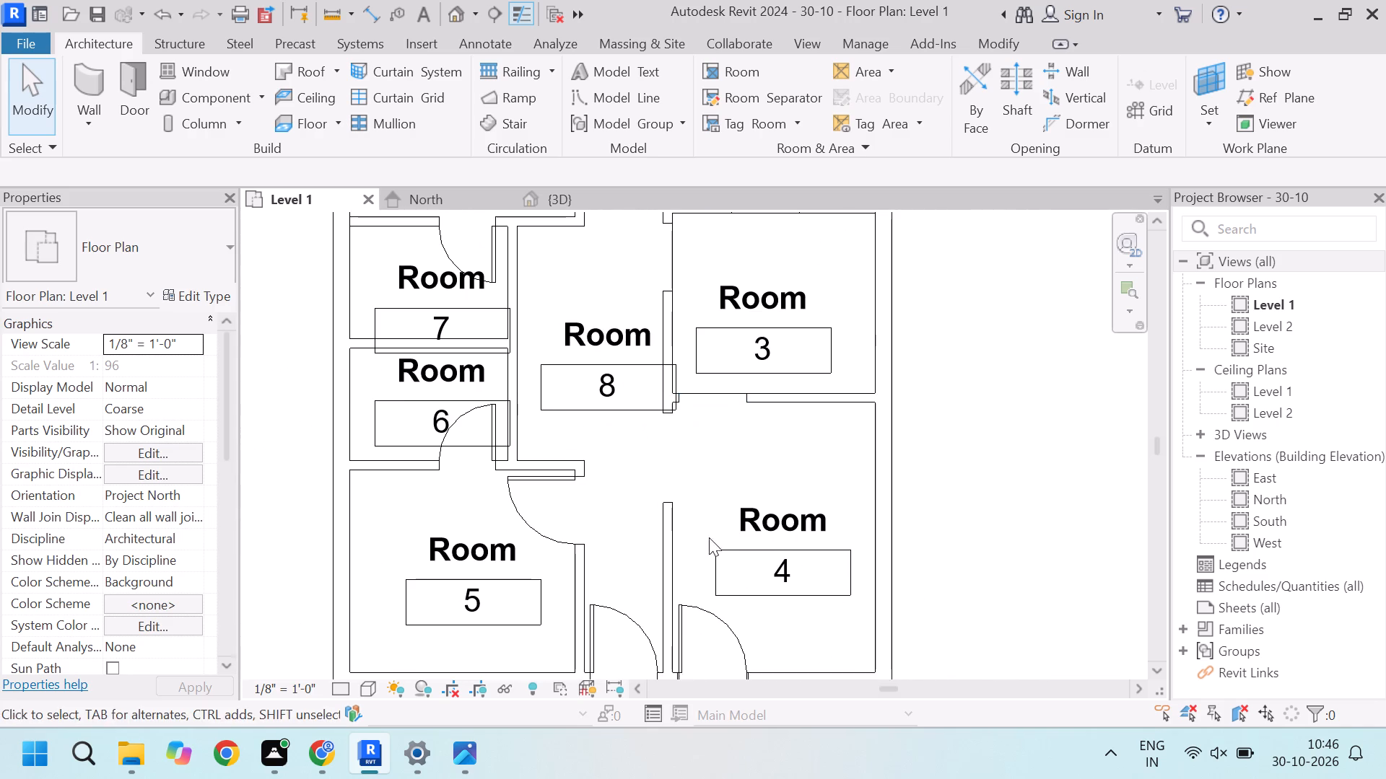
scroll(682, 408, down, 4)
scroll(714, 511, up, 3)
scroll(660, 388, up, 2)
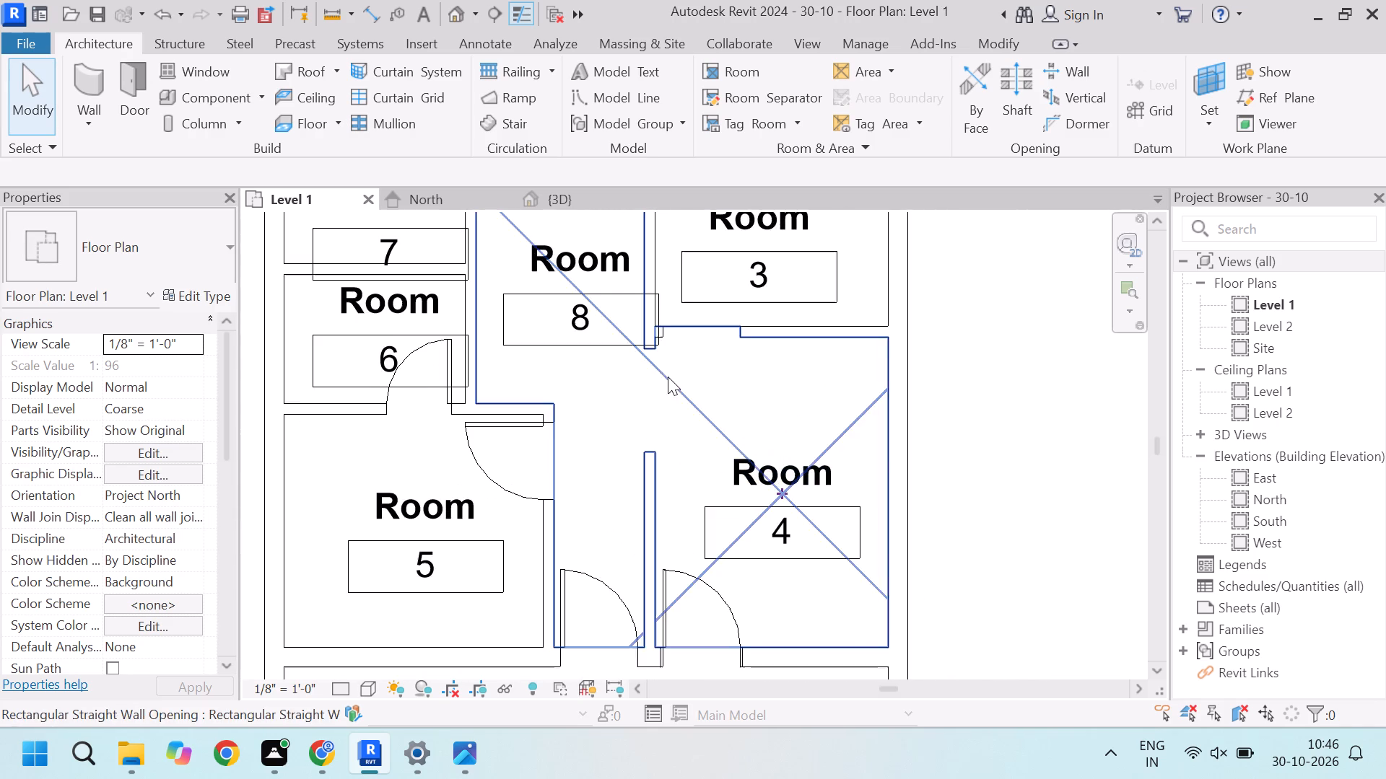
scroll(668, 343, up, 3)
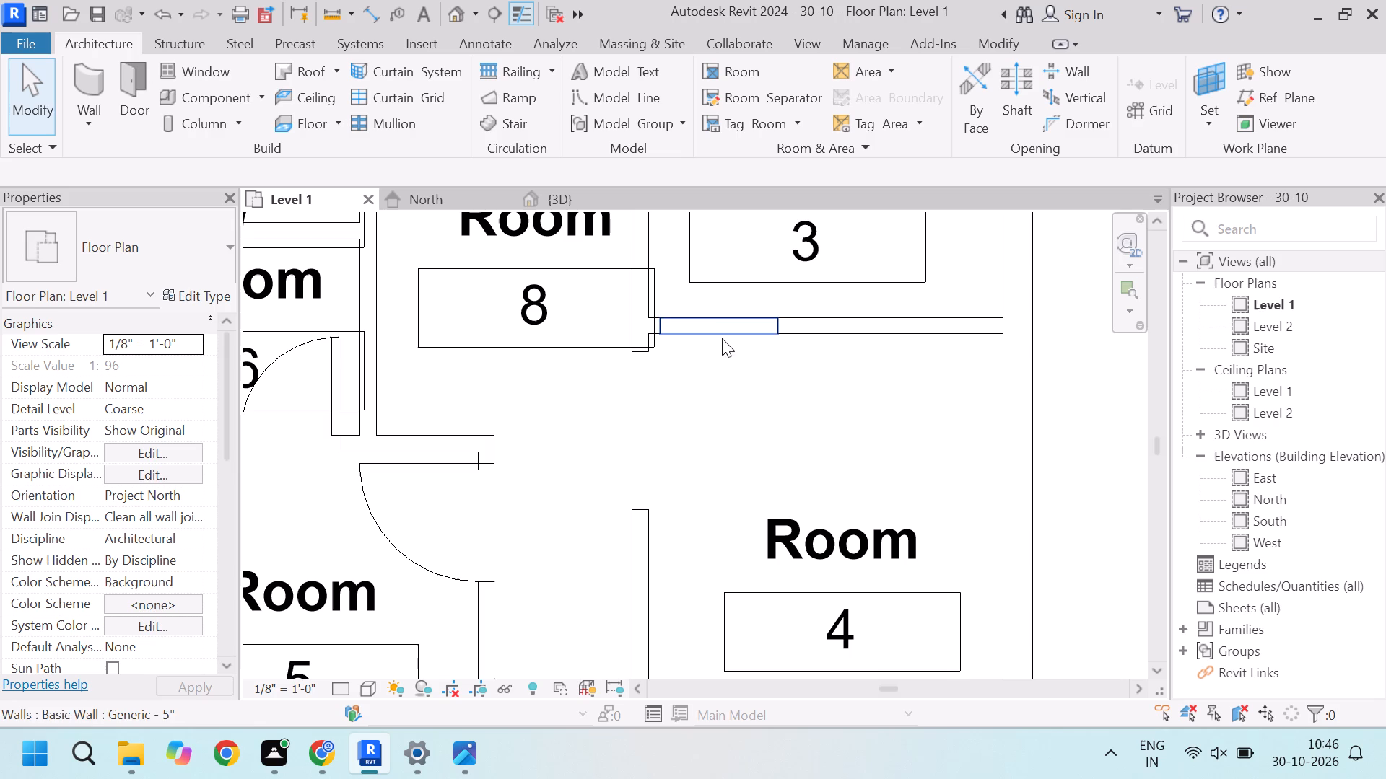
Draw a 4'-0" room separation line across the wall opening between hallway room 8 and room 4.
scroll(693, 488, down, 3)
scroll(674, 432, up, 3)
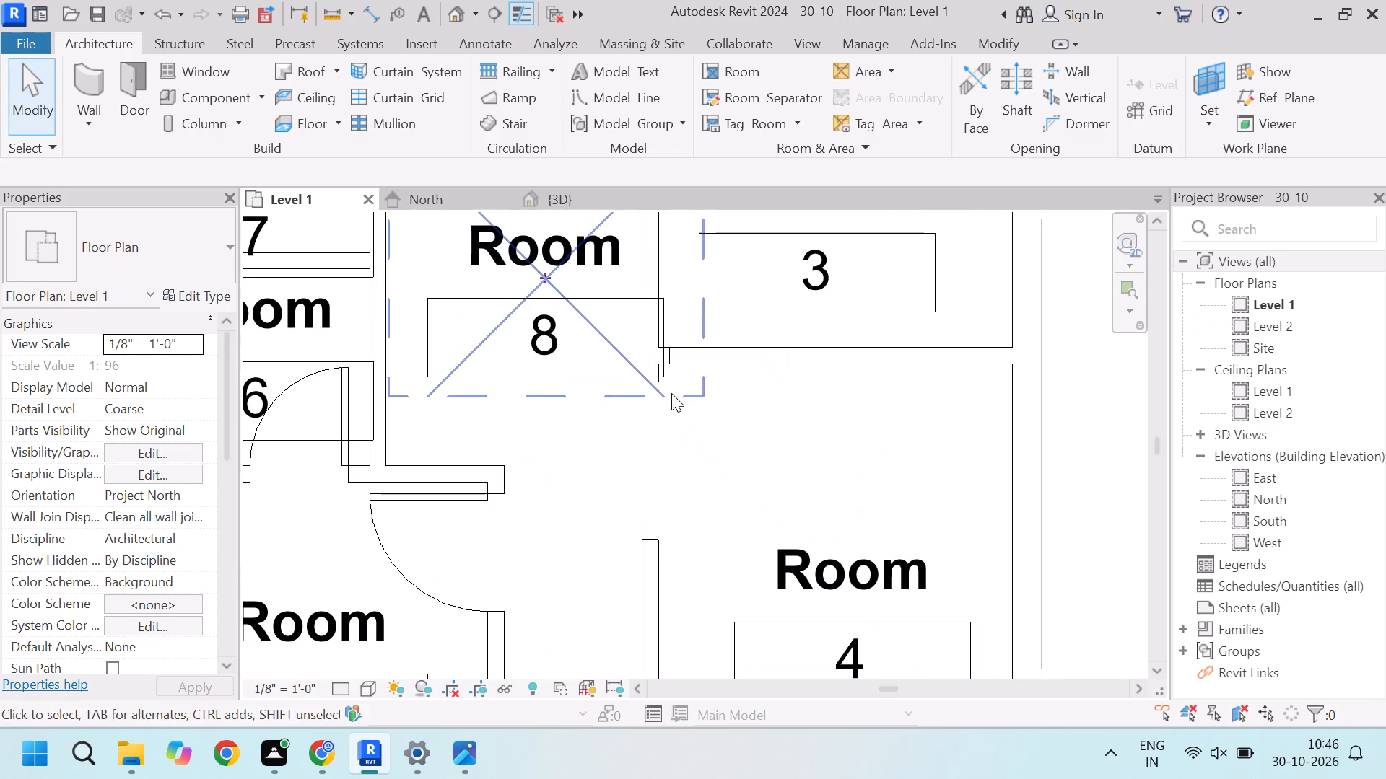
scroll(670, 374, up, 2)
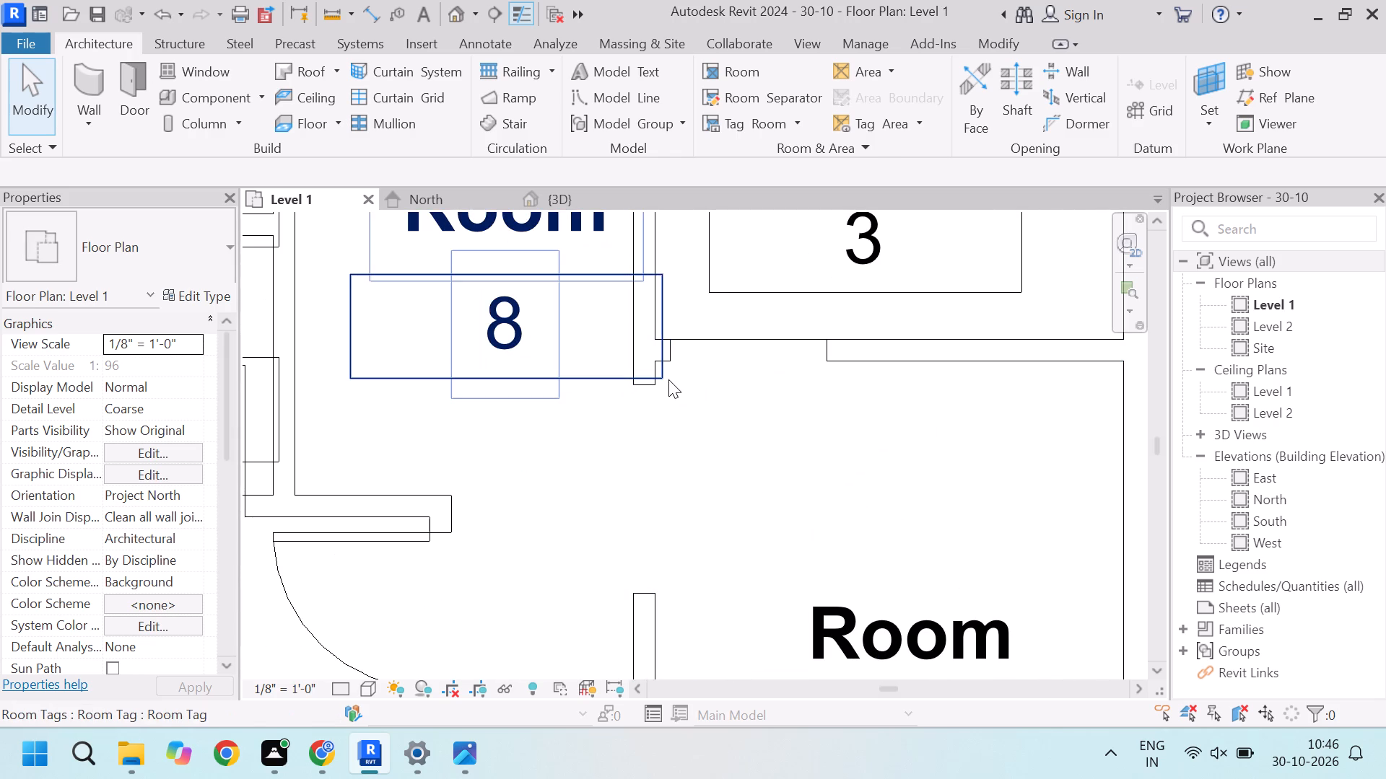
scroll(625, 390, down, 3)
scroll(651, 395, up, 2)
scroll(669, 402, down, 1)
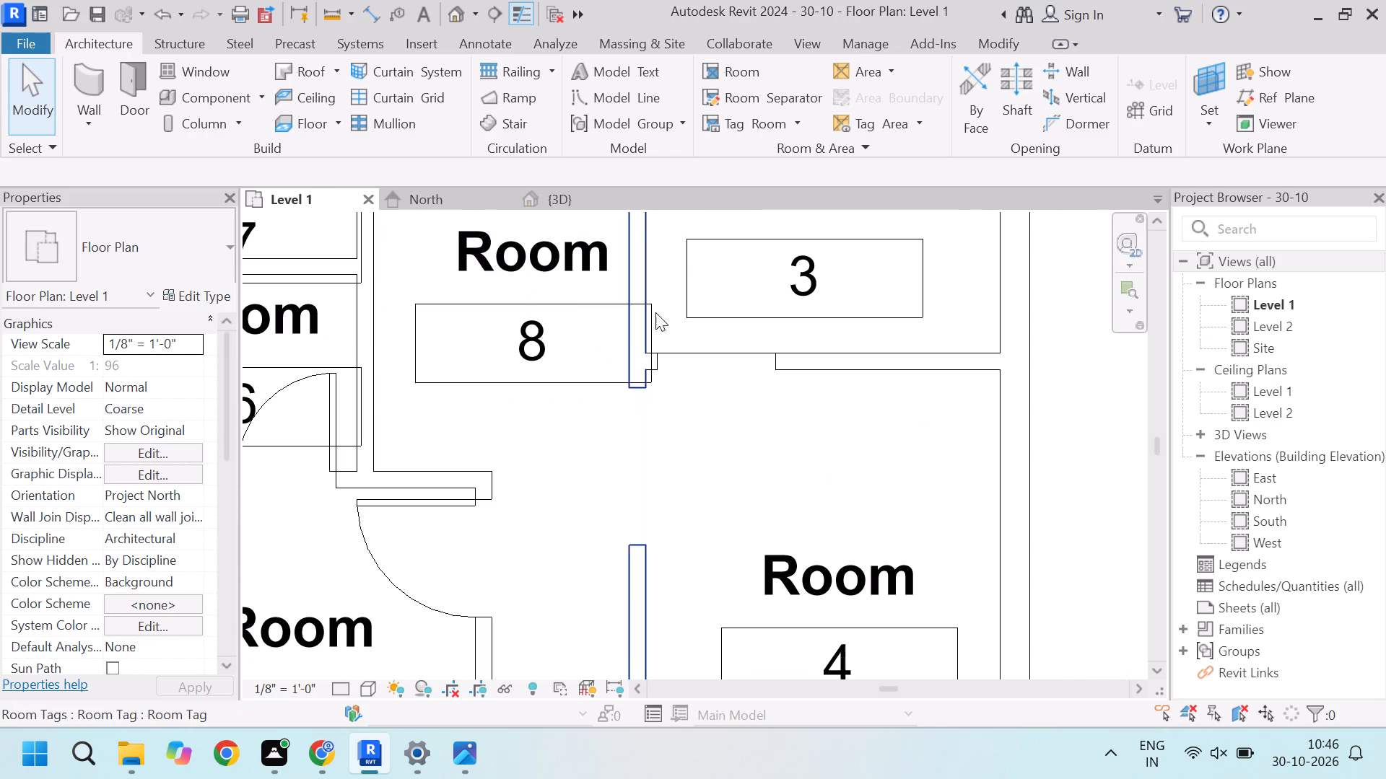
click(740, 105)
scroll(669, 364, up, 4)
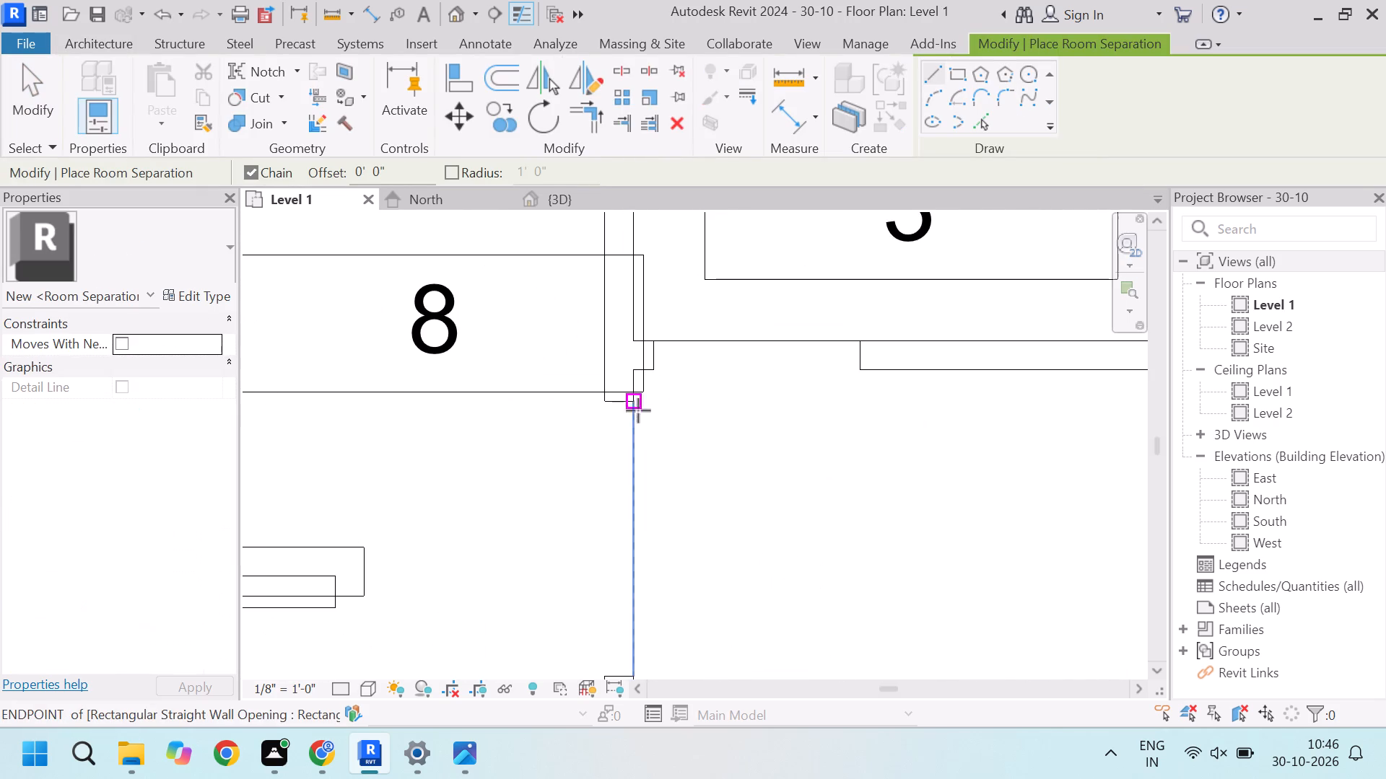
click(635, 406)
scroll(635, 406, down, 5)
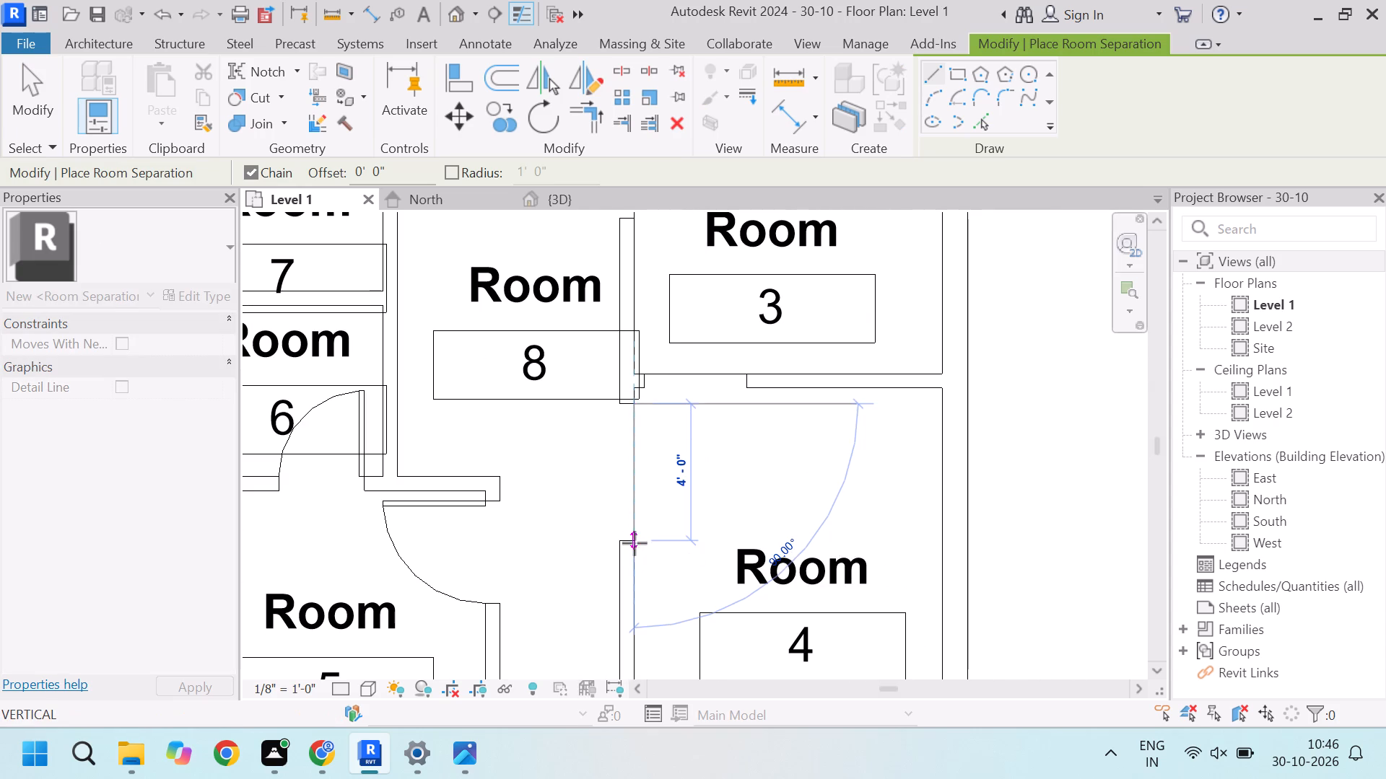
scroll(638, 550, up, 4)
click(633, 534)
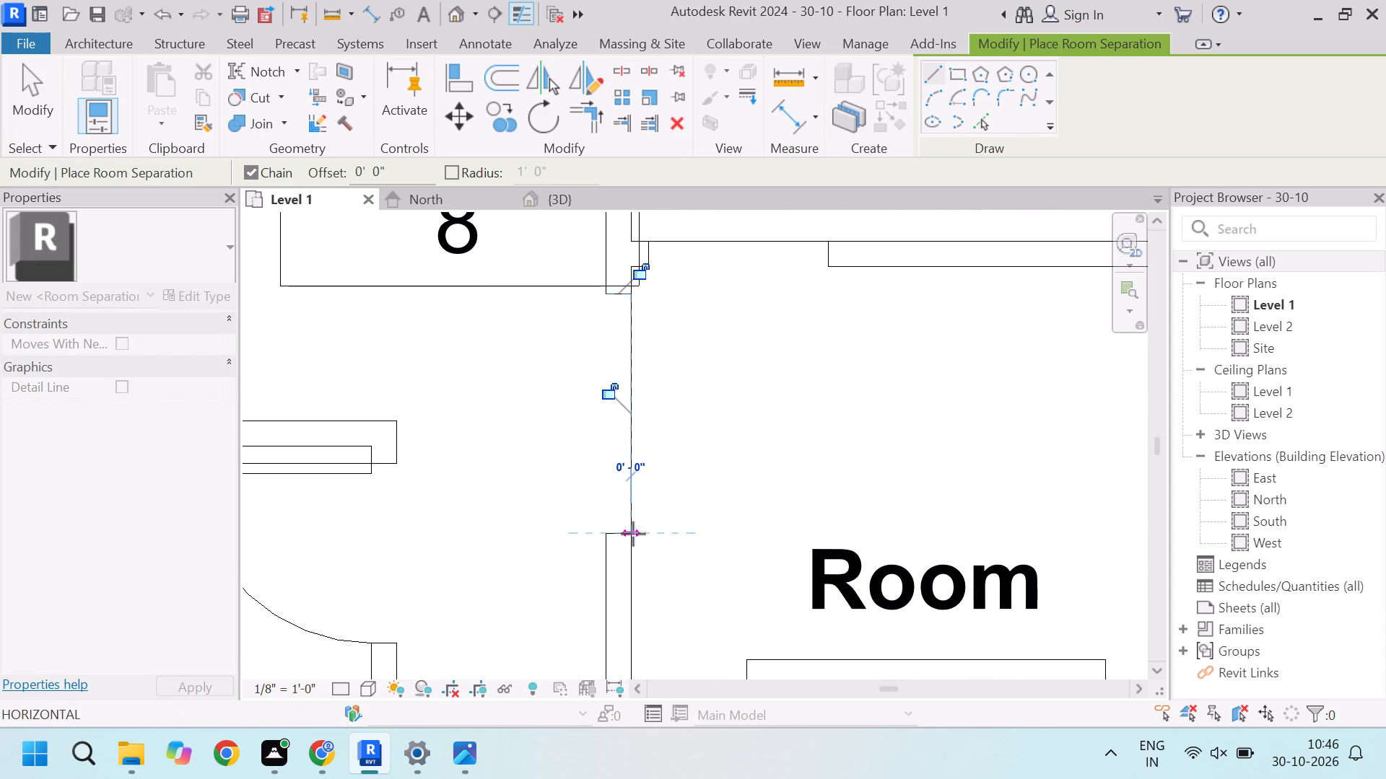
scroll(635, 532, down, 9)
key(Escape)
key(Escape)
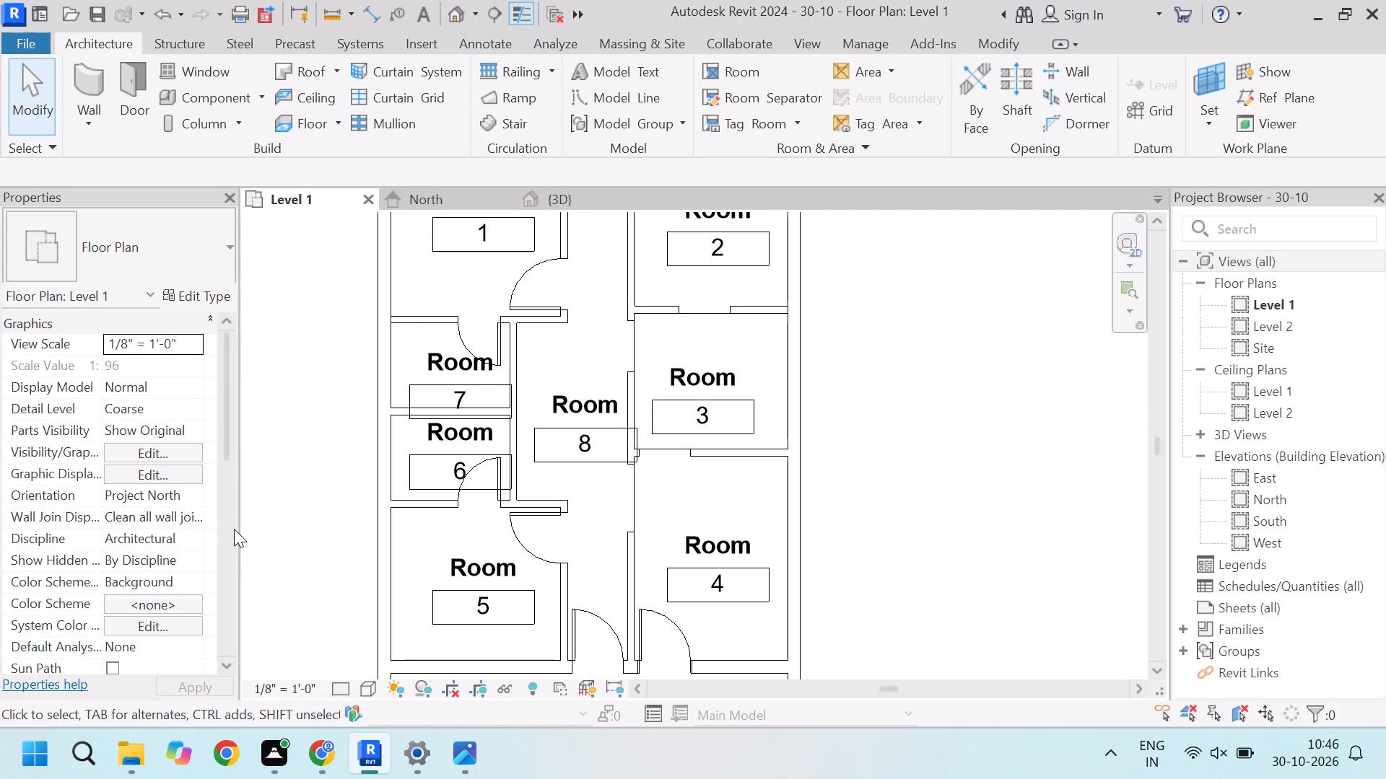
key(Escape)
key(Escape)
Turn on Interior Fill for the Rooms category in the Level 1 plan's visibility/graphic overrides.
click(180, 454)
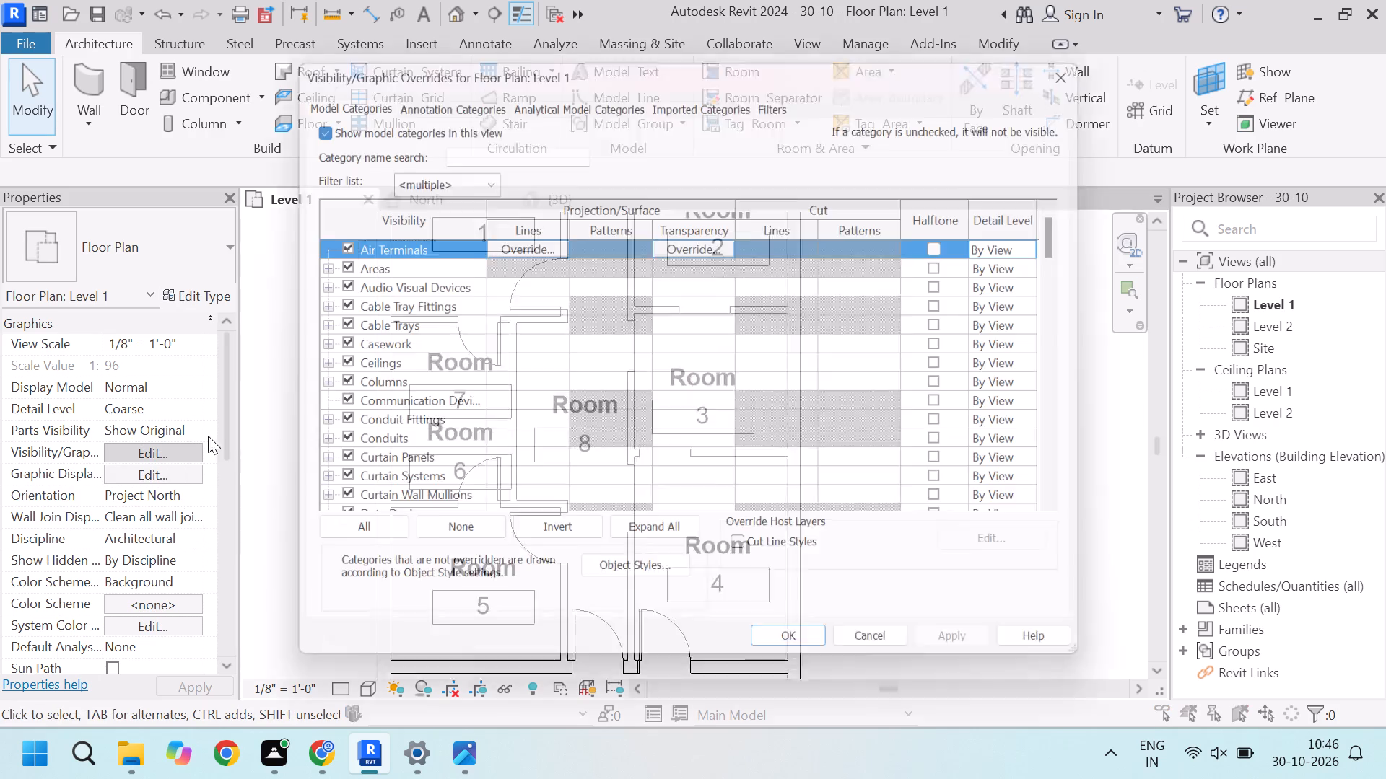
scroll(436, 375, down, 5)
scroll(414, 421, down, 19)
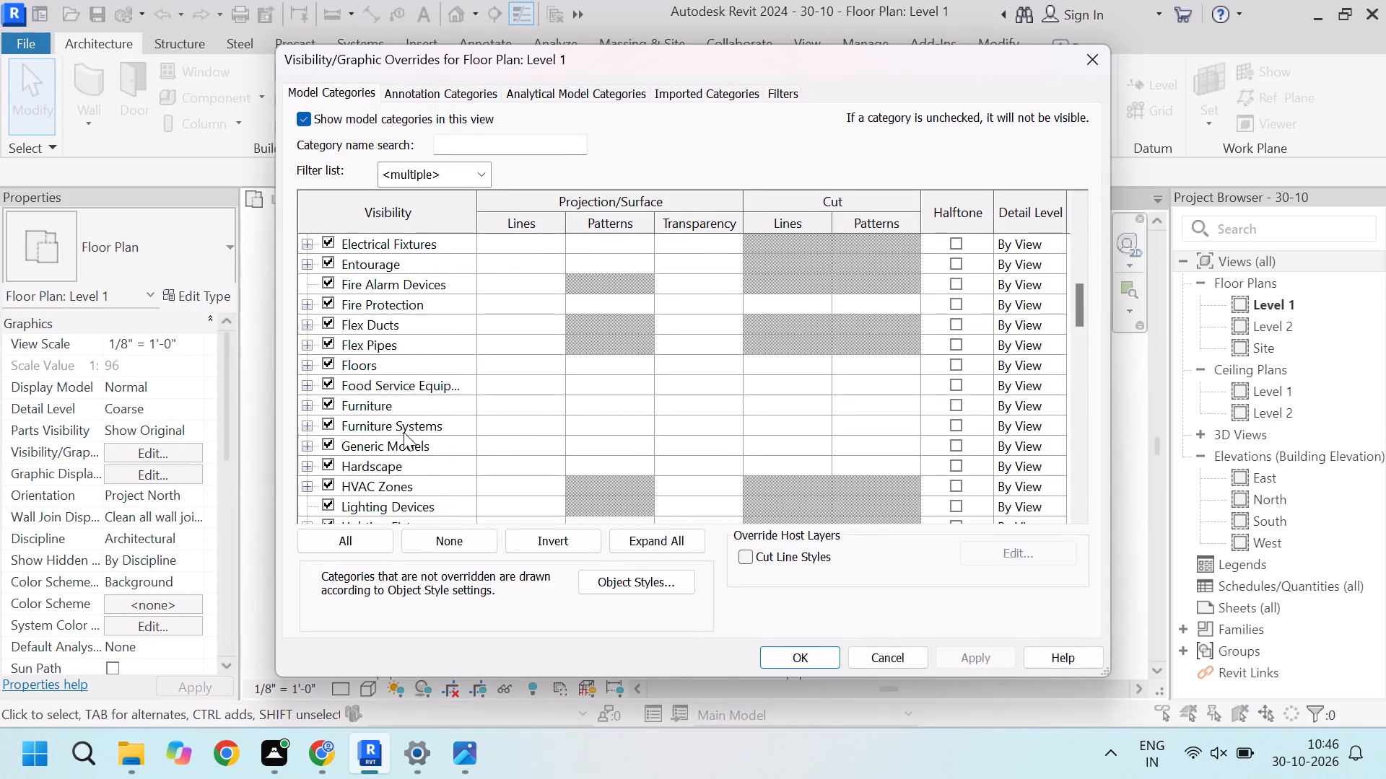
scroll(404, 432, down, 6)
scroll(402, 431, down, 20)
scroll(402, 431, down, 6)
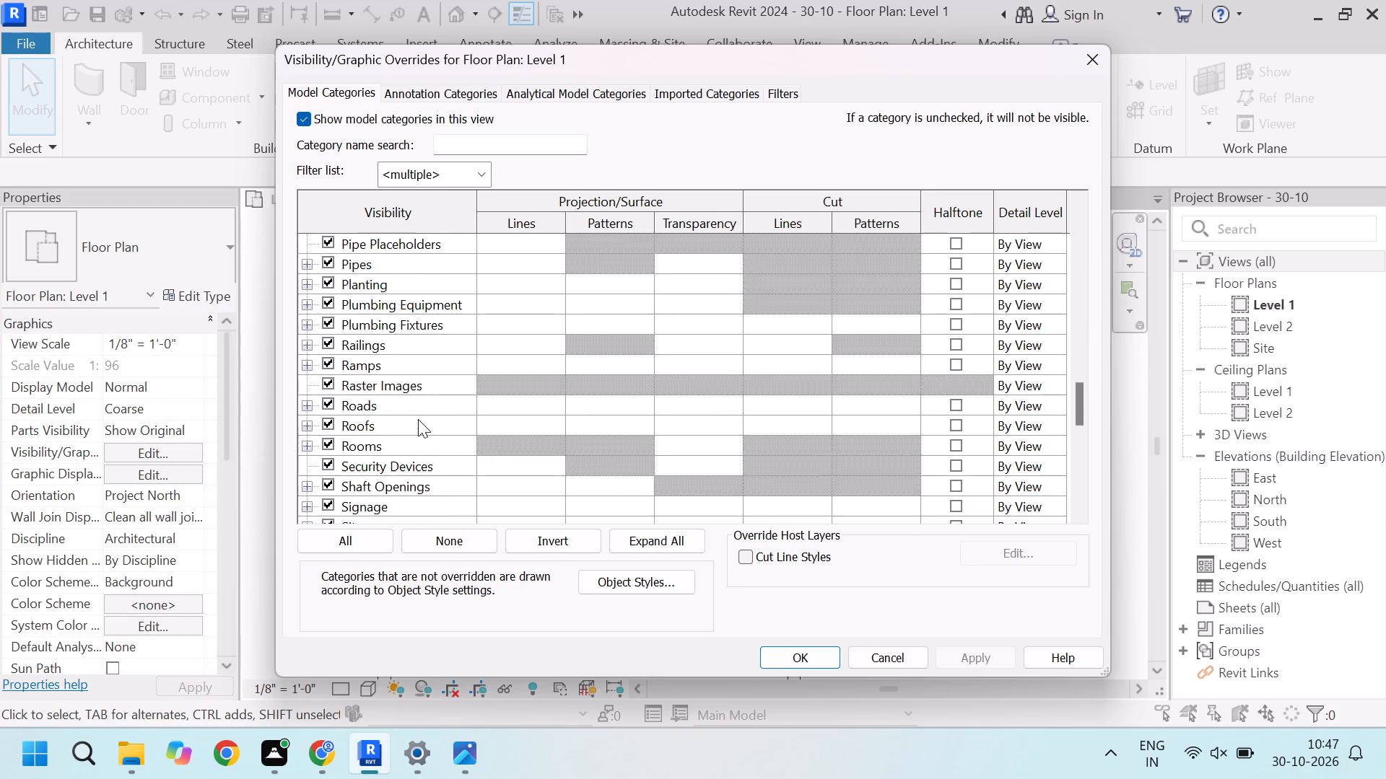
scroll(417, 434, down, 14)
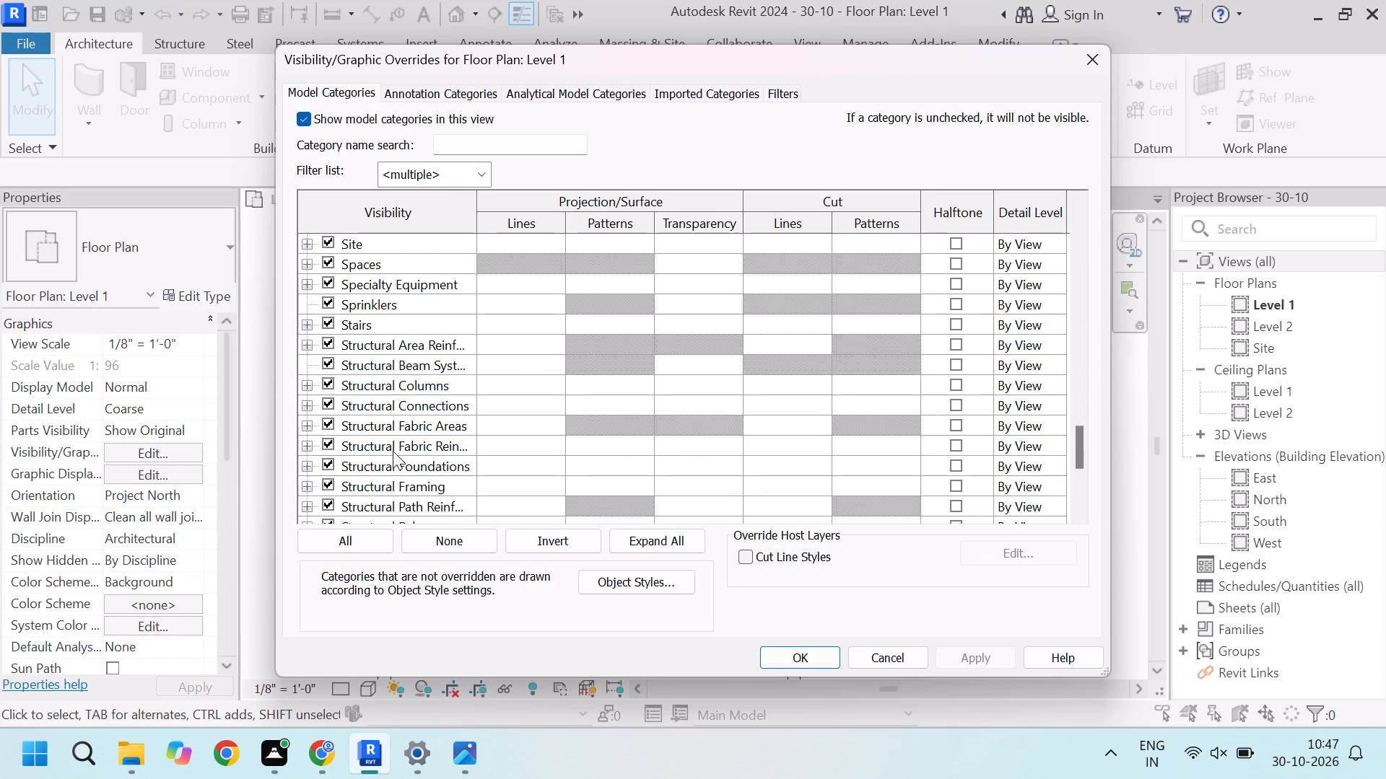
scroll(373, 455, up, 4)
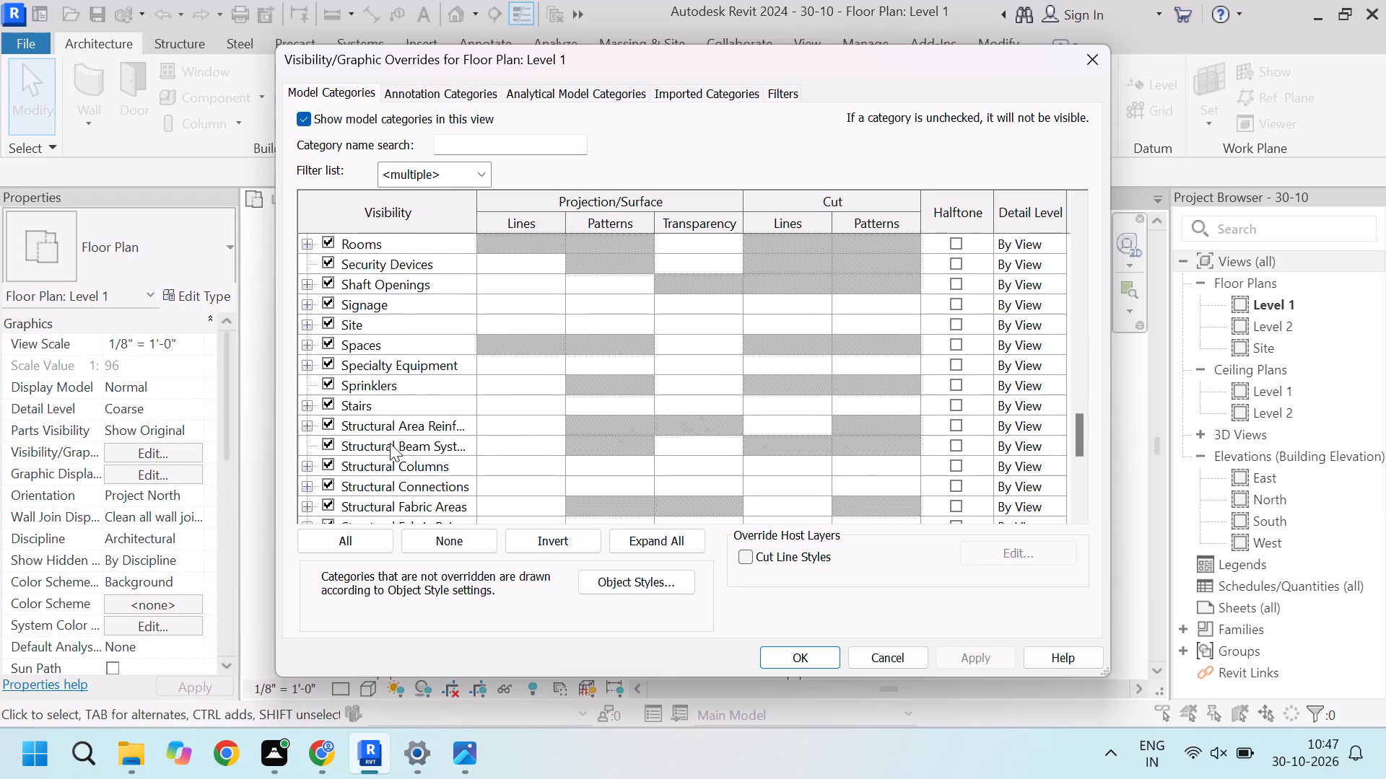
scroll(354, 257, up, 1)
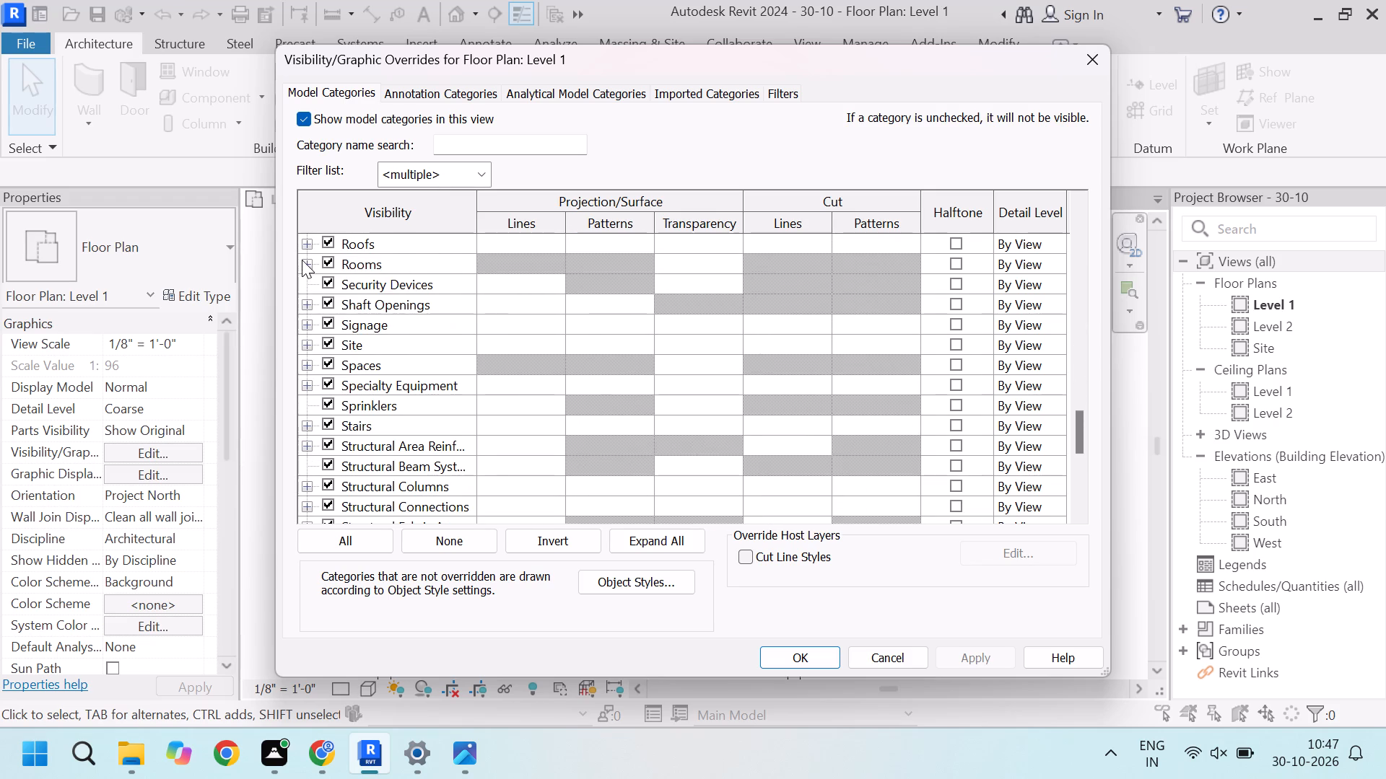
click(307, 270)
click(302, 262)
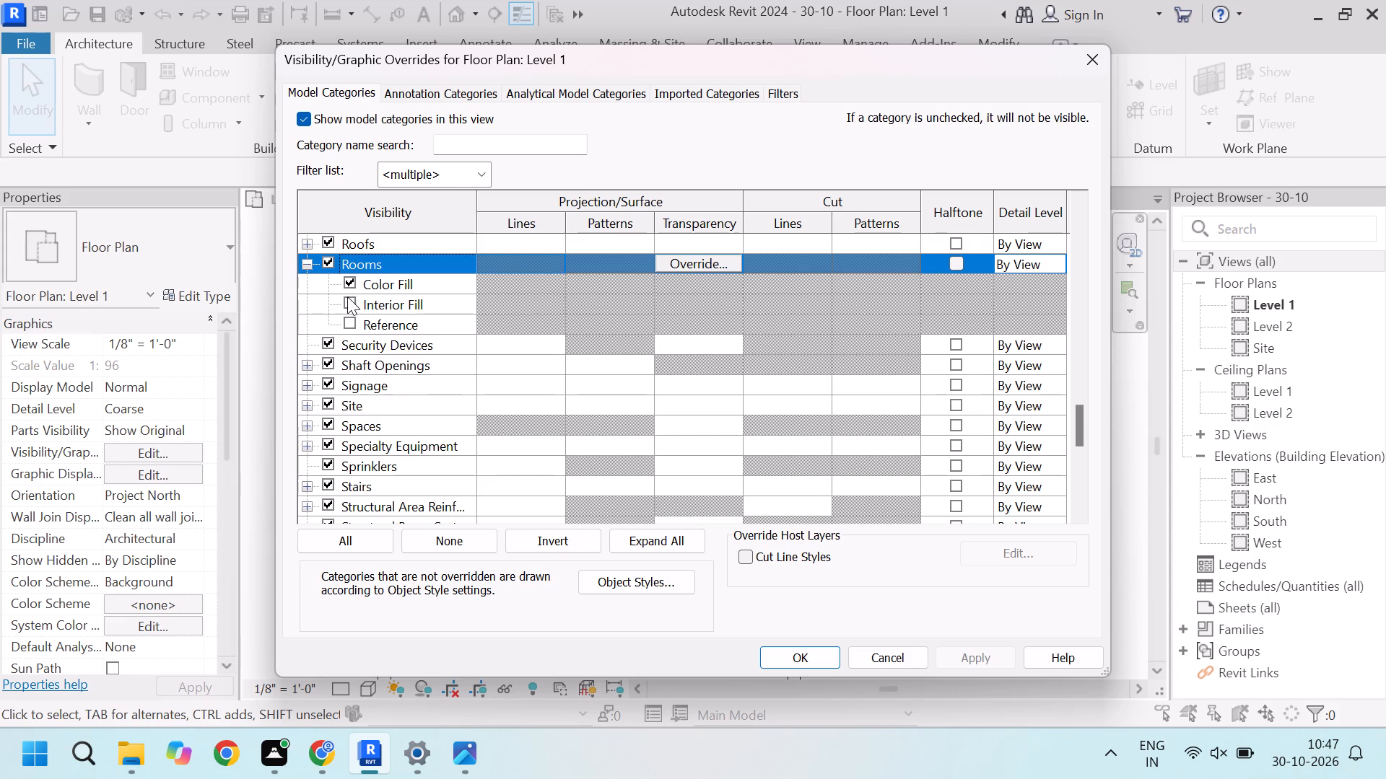
click(346, 301)
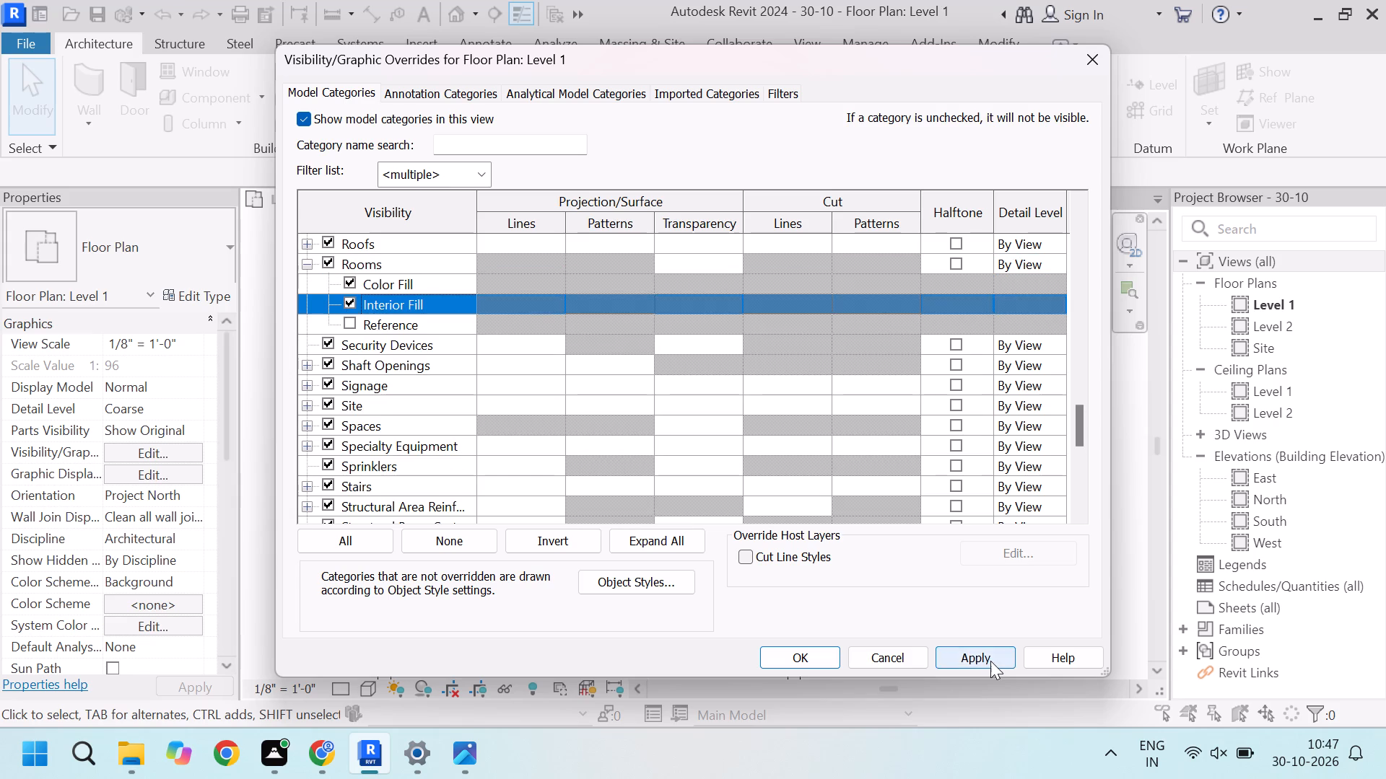
click(990, 661)
click(808, 661)
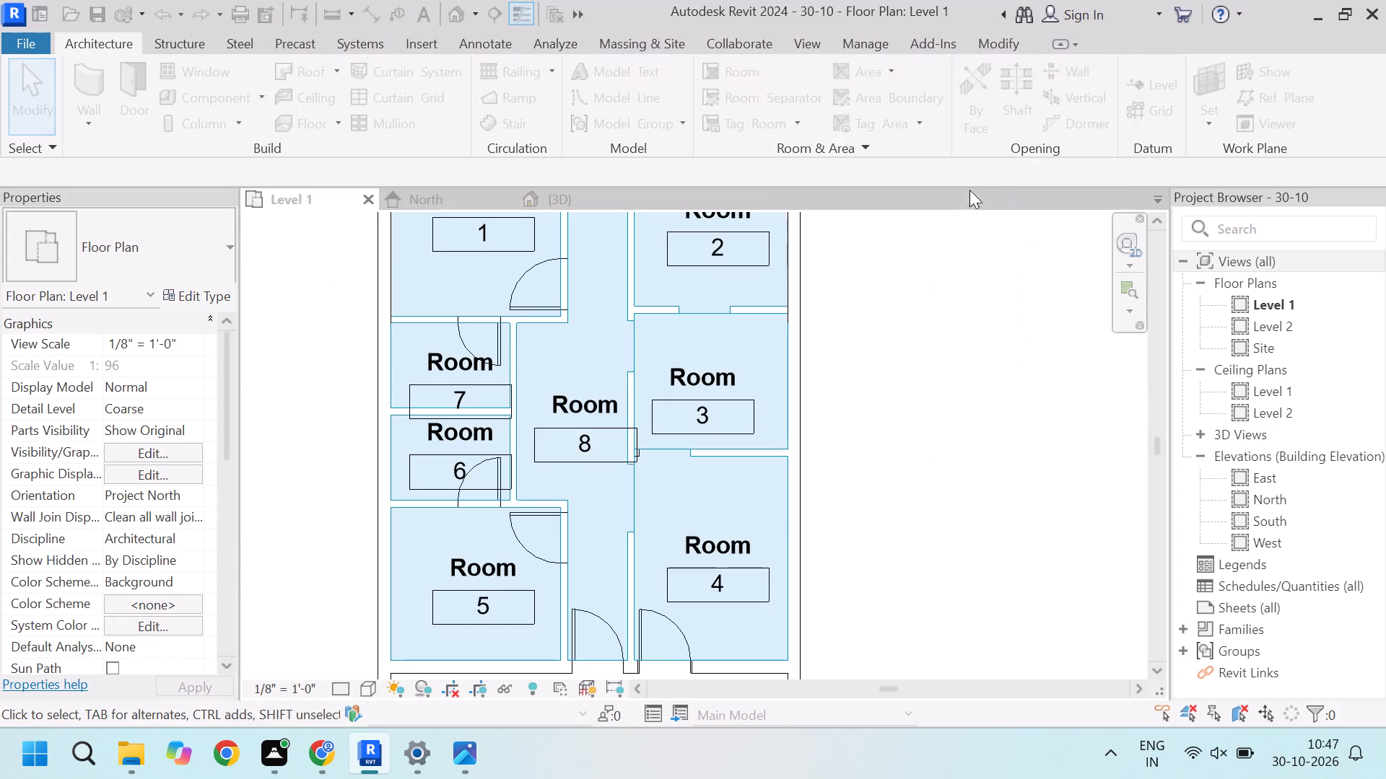
Examine the filled room areas across the Level 1 plan to check that each space is bounded separately.
scroll(872, 432, up, 2)
scroll(855, 470, down, 3)
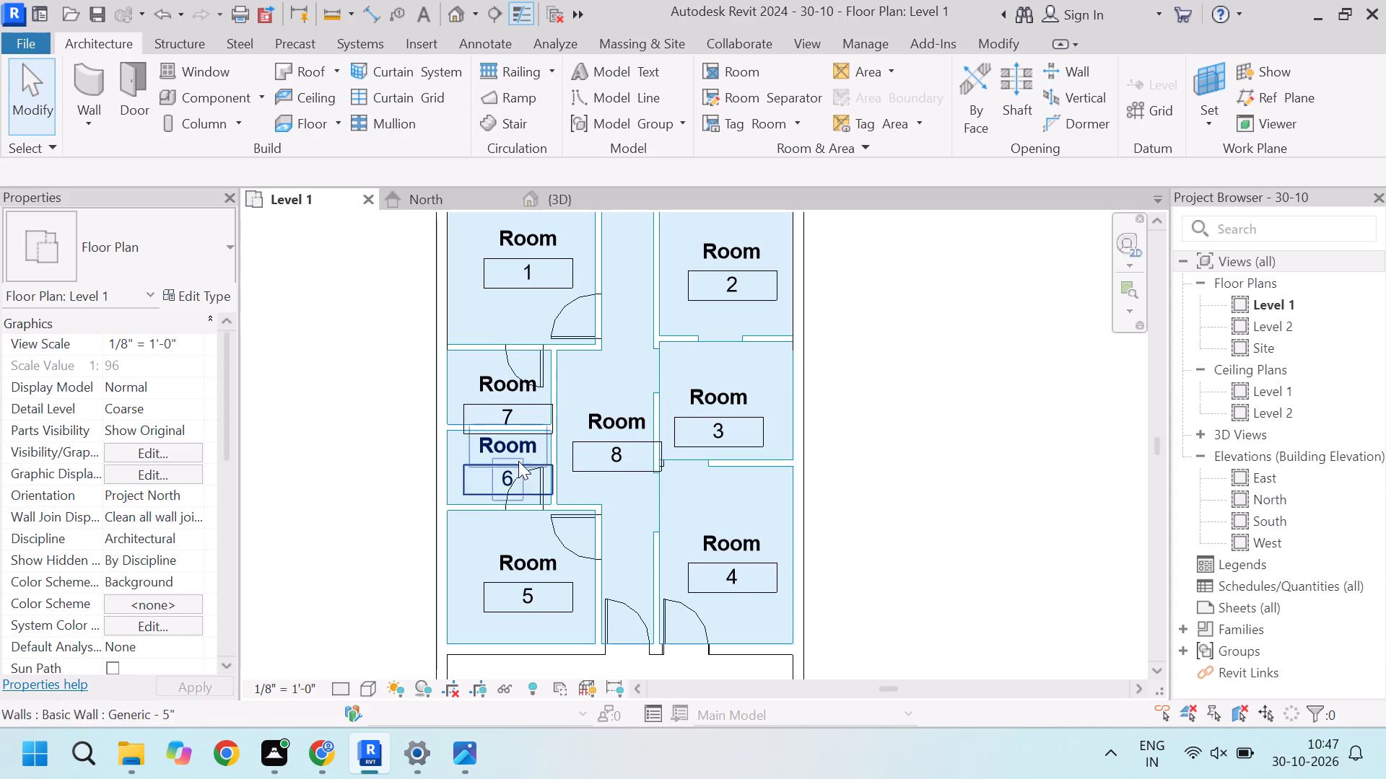
scroll(715, 616, down, 4)
scroll(659, 472, down, 4)
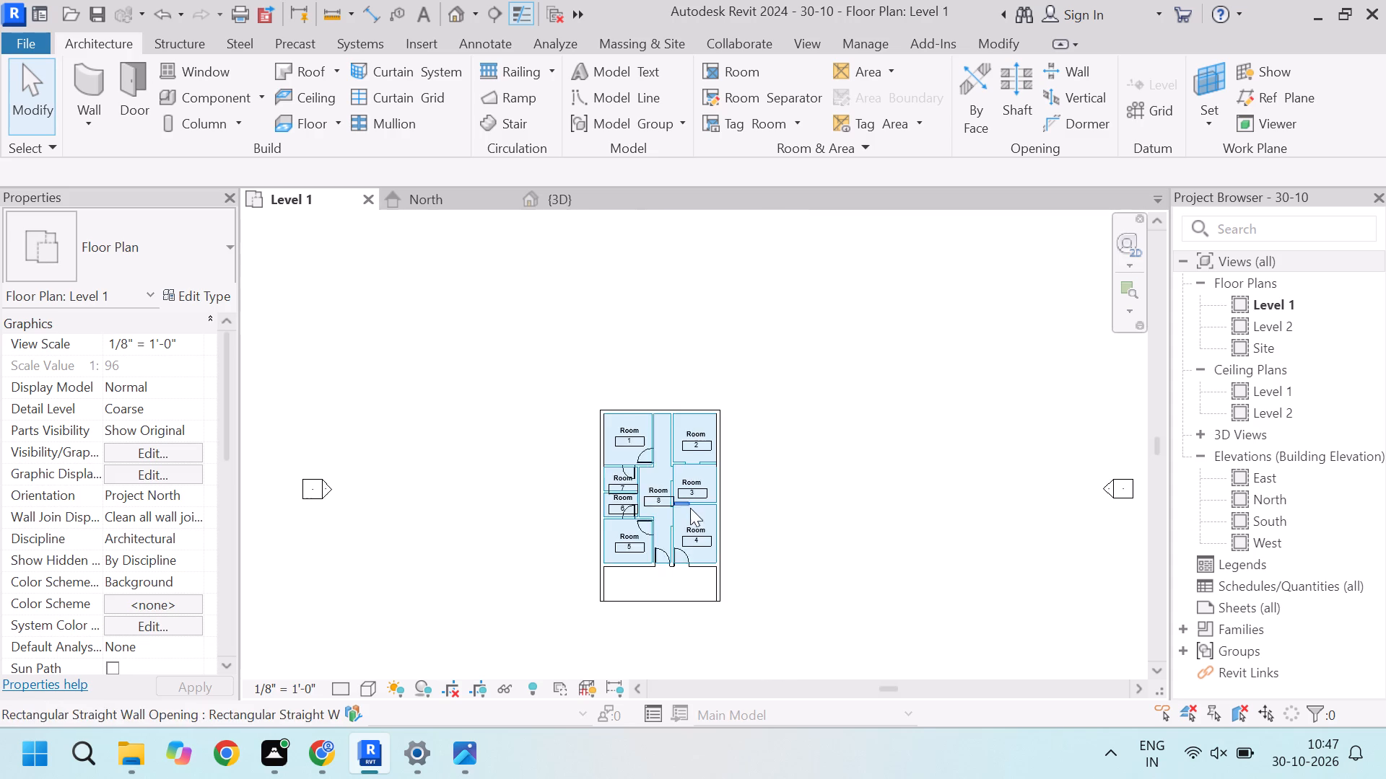
scroll(690, 508, up, 7)
scroll(727, 421, down, 3)
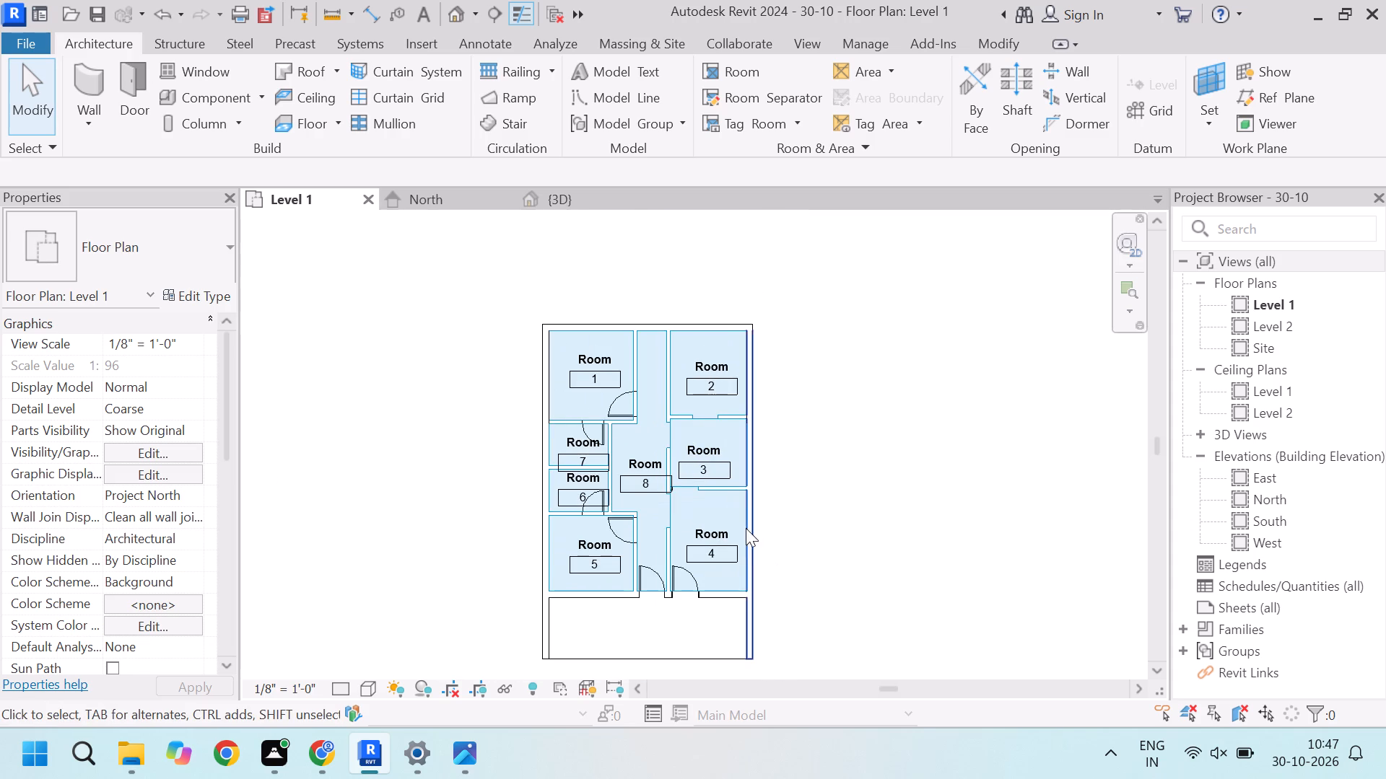
scroll(719, 435, down, 4)
scroll(749, 501, up, 3)
scroll(703, 457, up, 3)
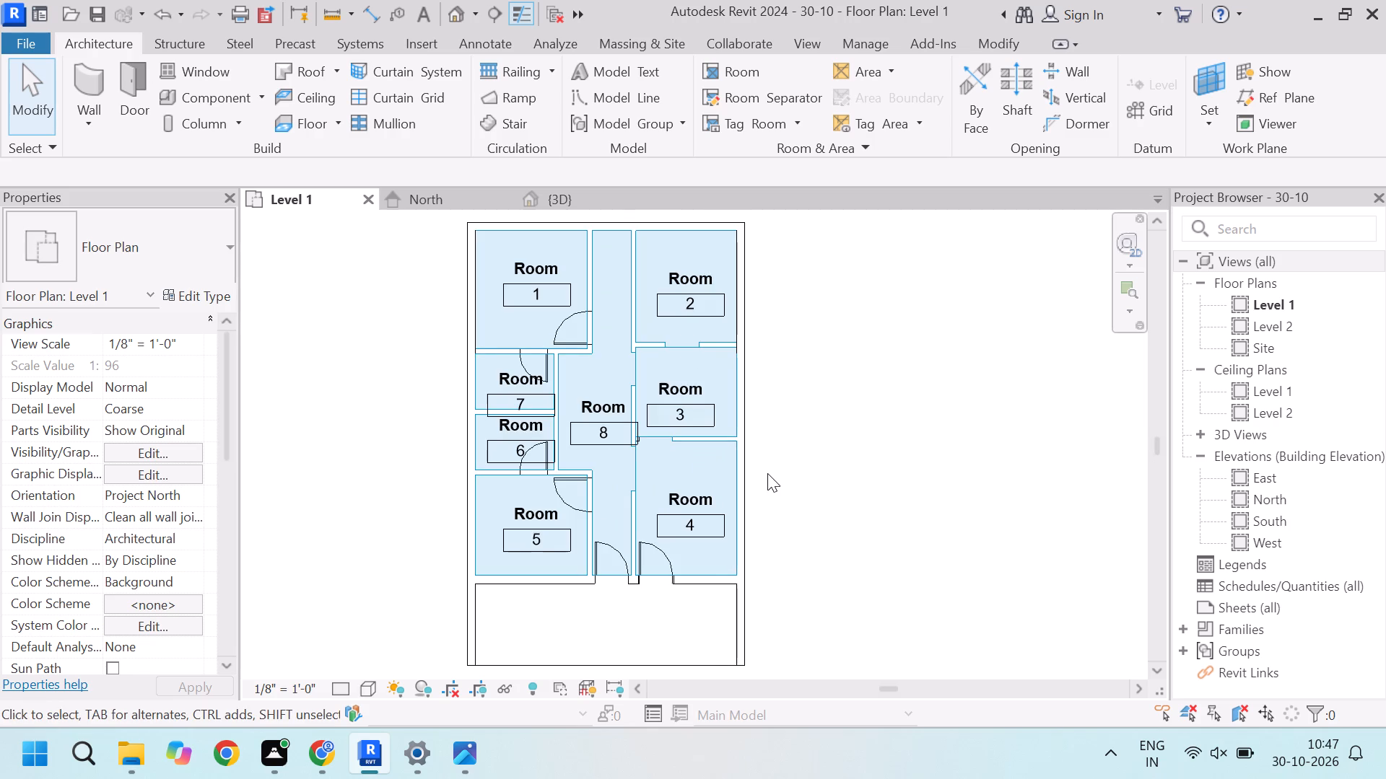
scroll(506, 497, up, 4)
scroll(565, 527, up, 3)
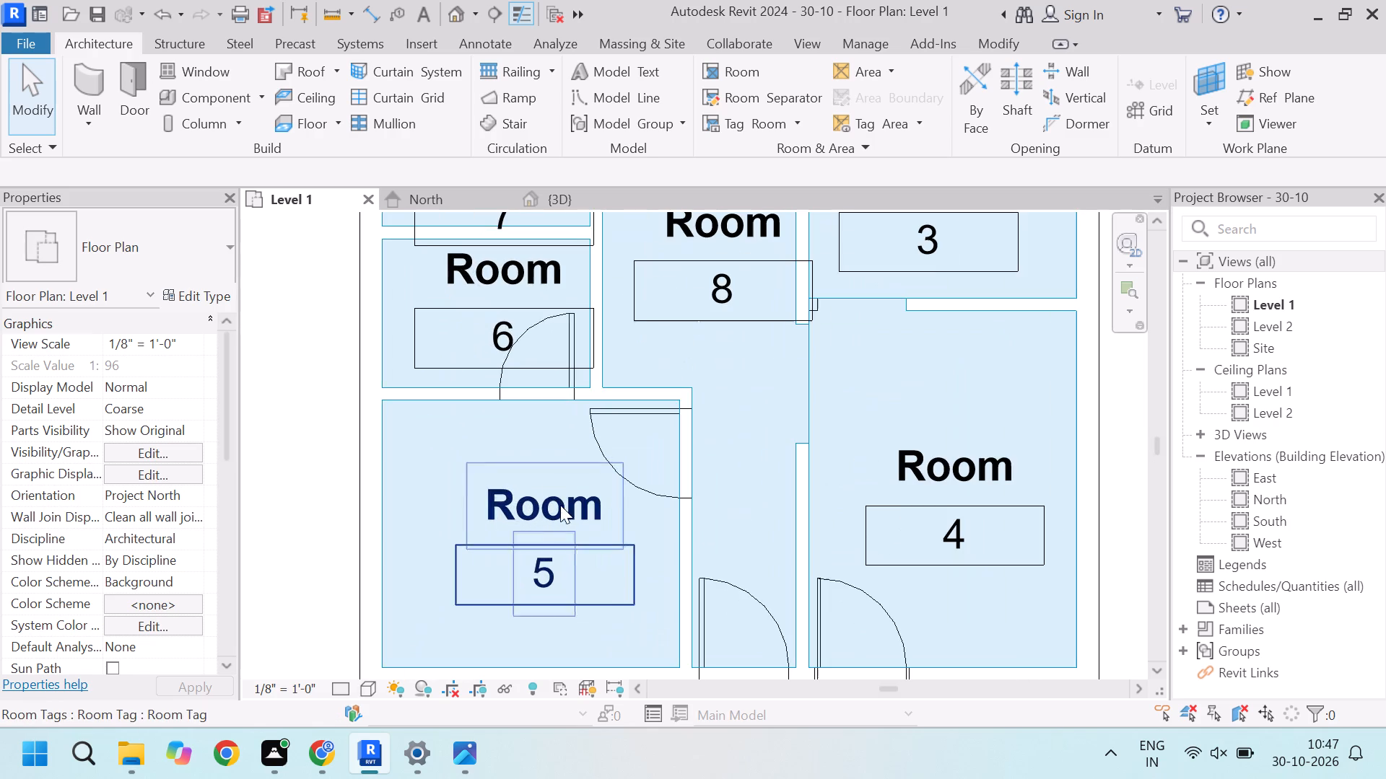
scroll(516, 303, down, 6)
scroll(500, 247, up, 5)
scroll(567, 410, down, 3)
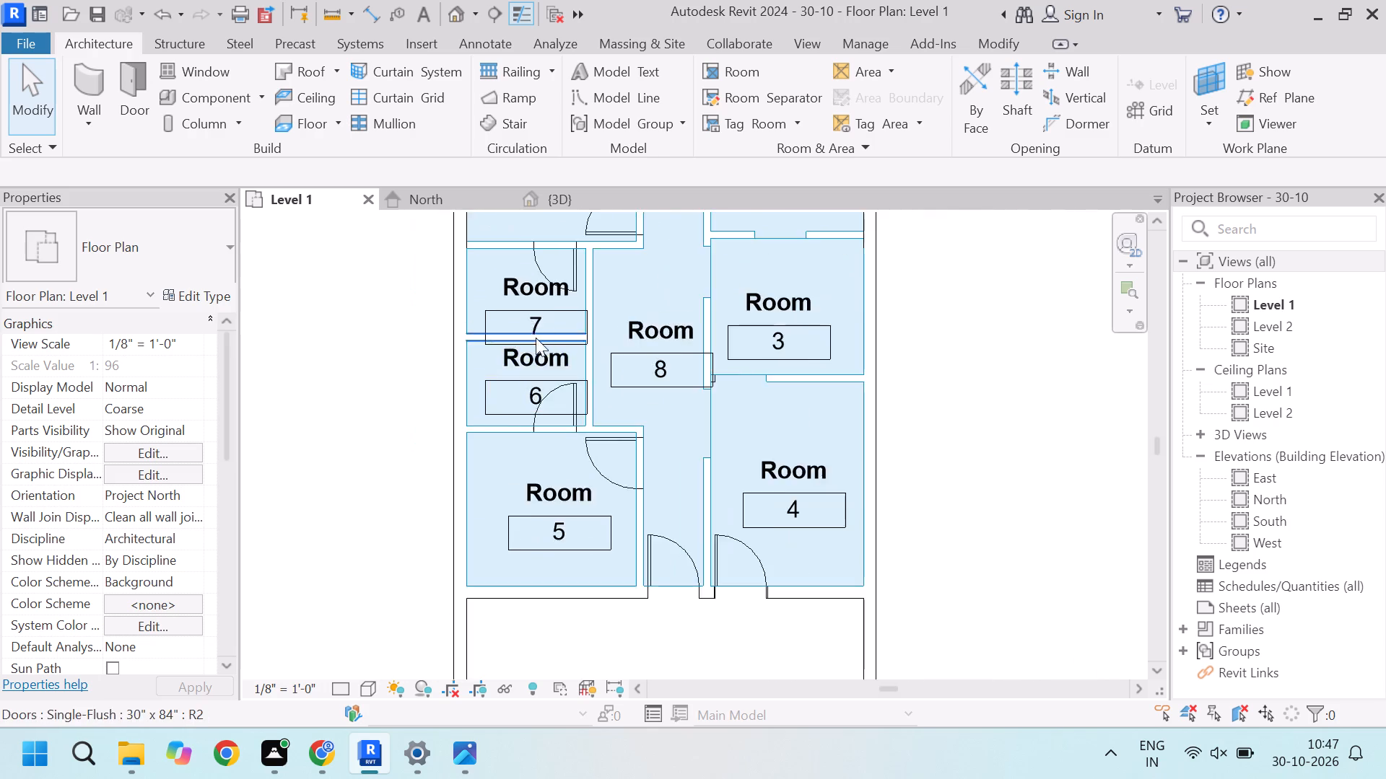
Move the room 7 tag up and toward the exterior wall, clear of the partition shared with room 6.
scroll(518, 270, up, 9)
click(536, 319)
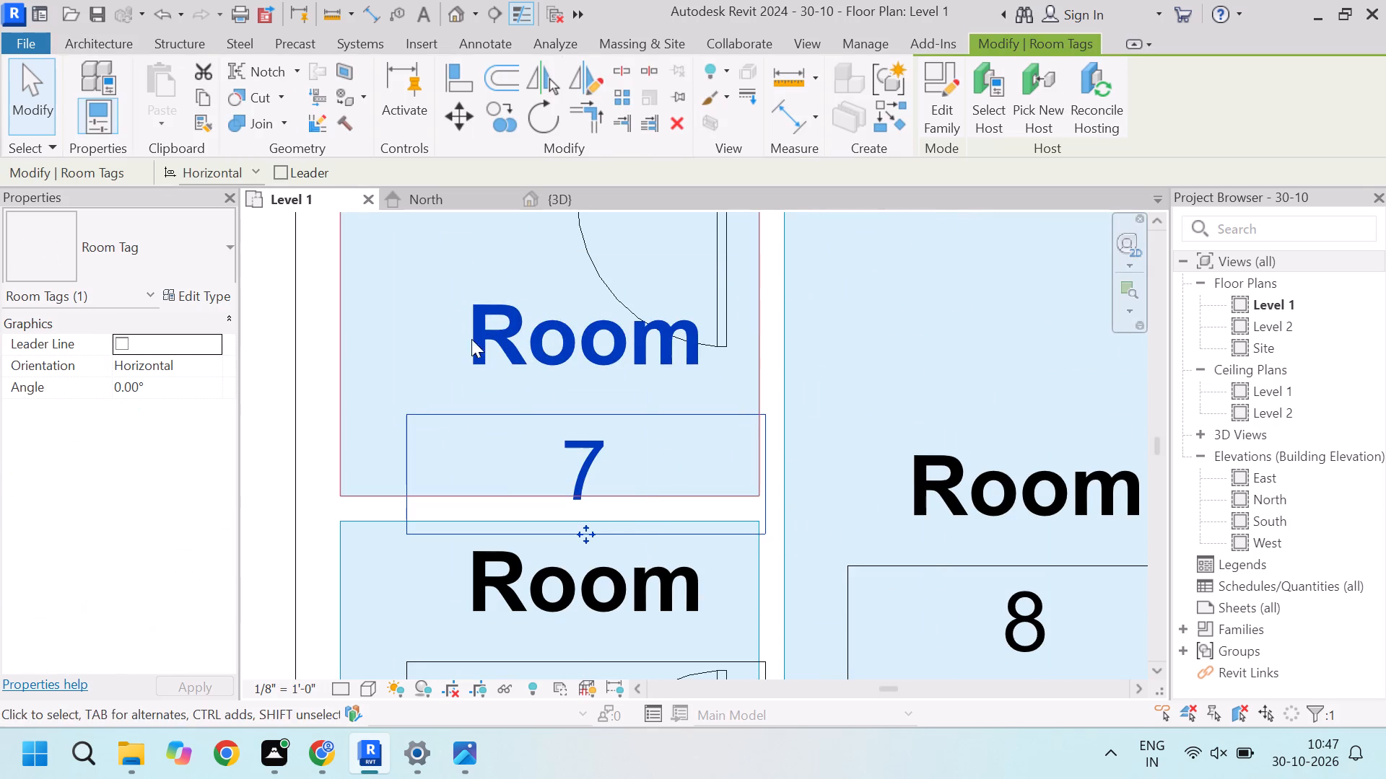
drag(585, 535, 539, 476)
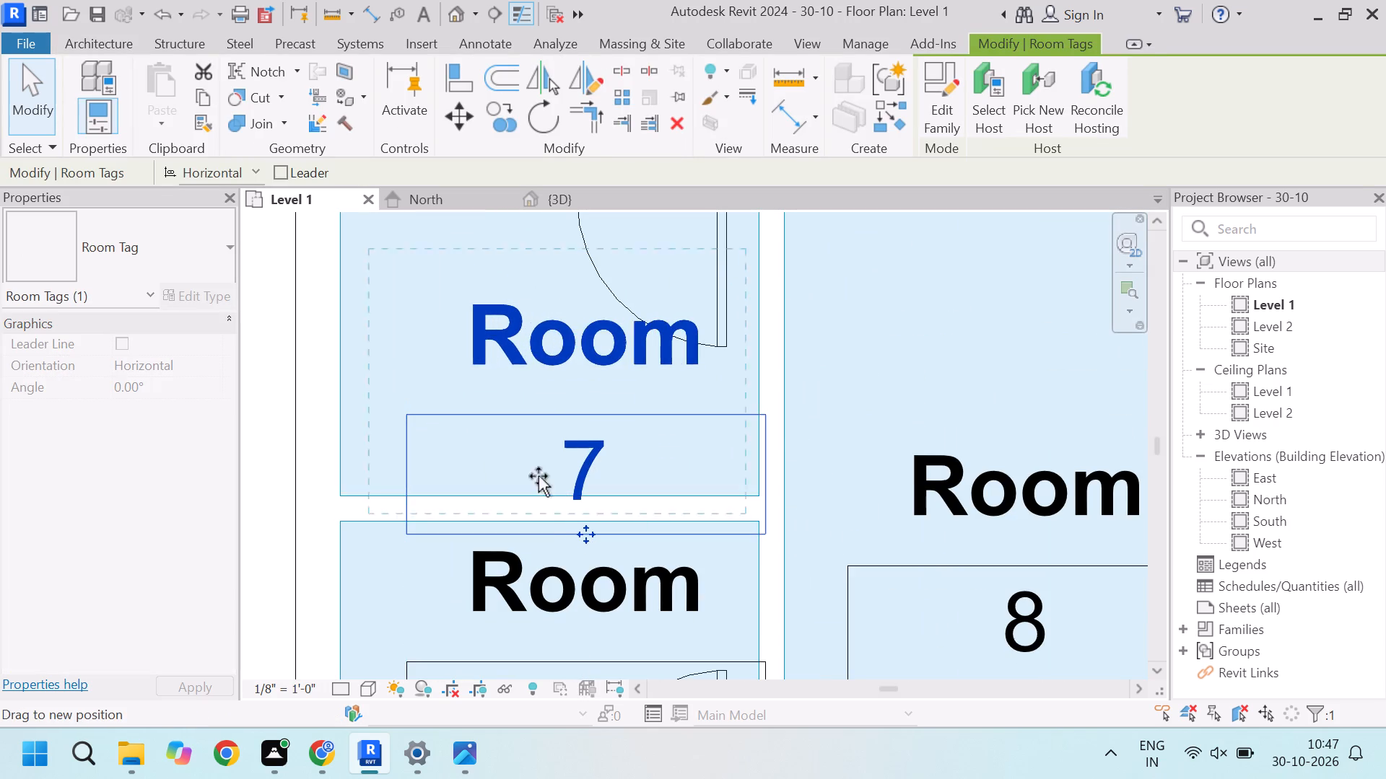
drag(539, 476, 489, 432)
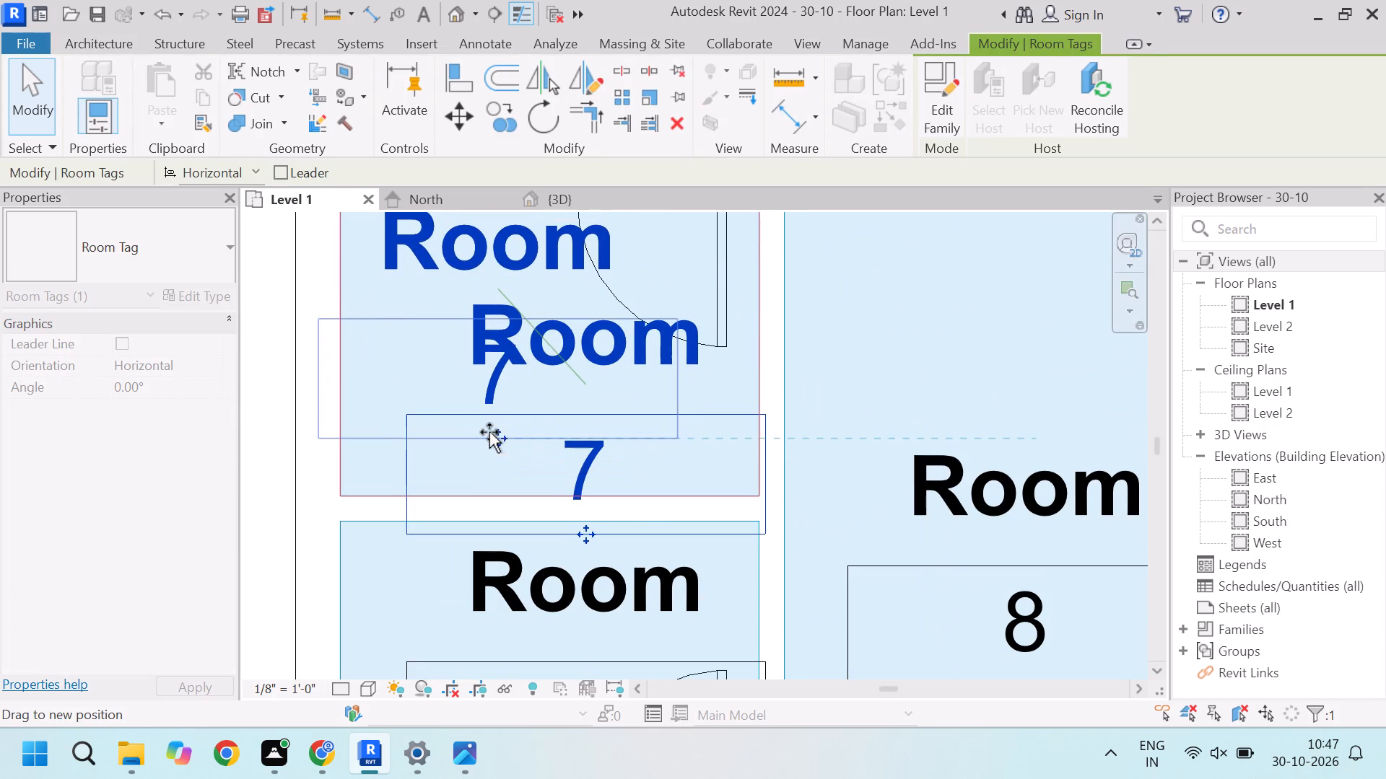
drag(489, 432, 469, 432)
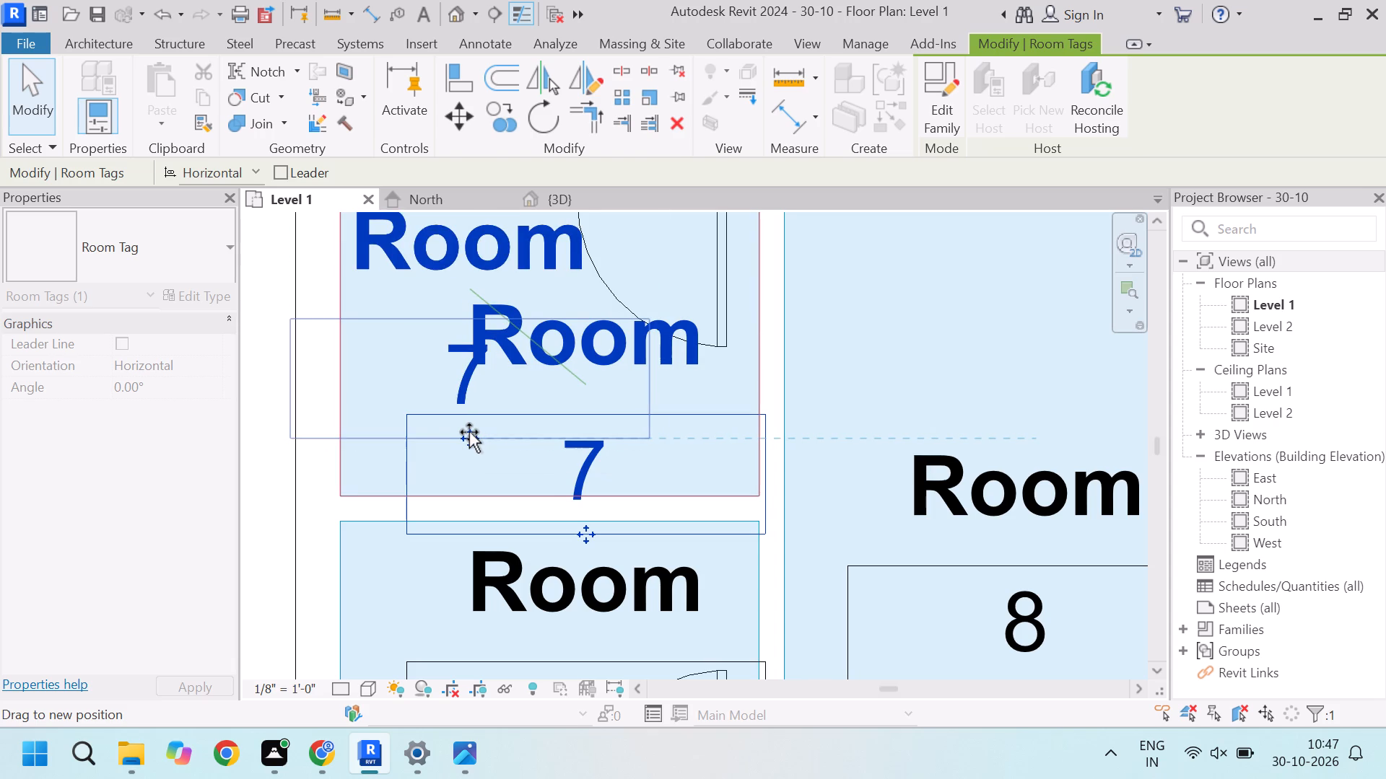
drag(469, 432, 467, 466)
click(901, 391)
Move the room 6 tag sideways toward the exterior wall, away from the room's door swing.
scroll(614, 408, down, 5)
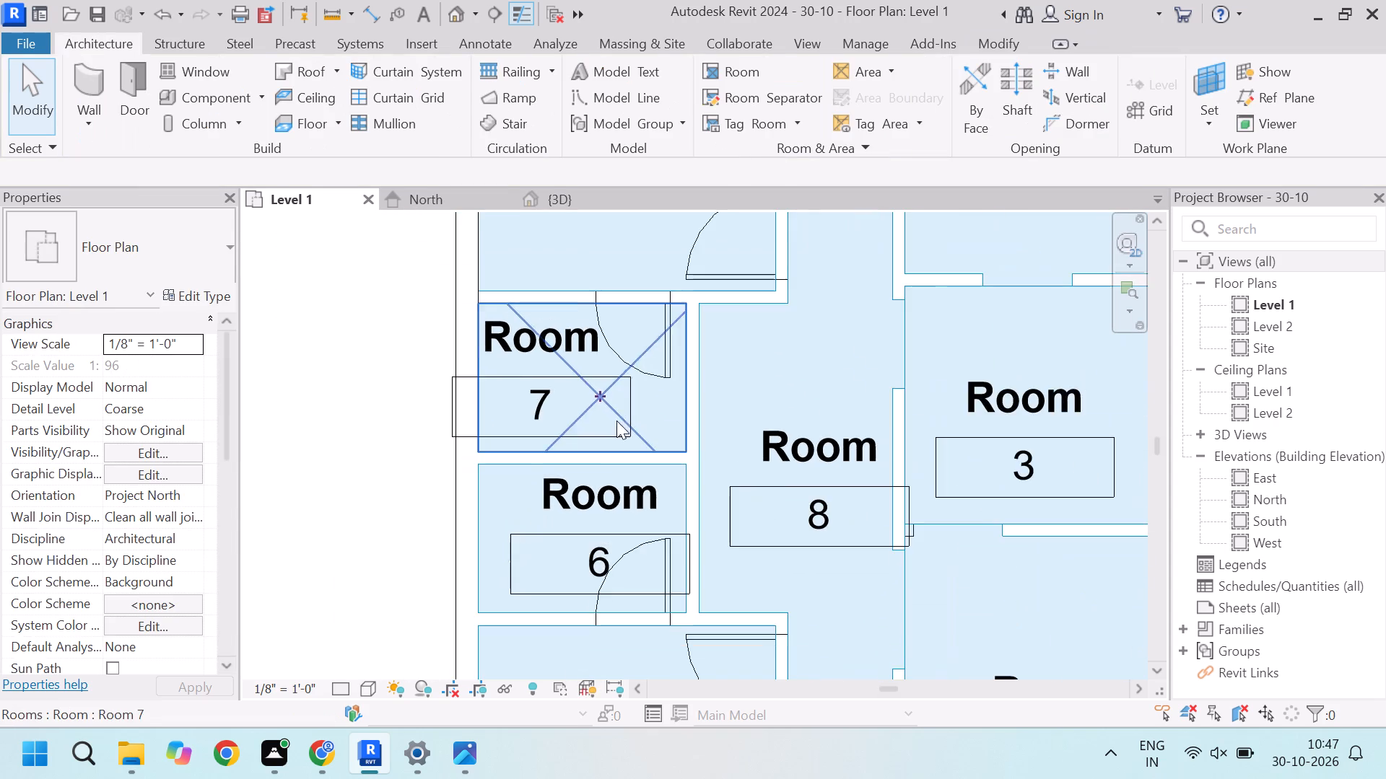
scroll(541, 465, down, 1)
scroll(619, 563, up, 3)
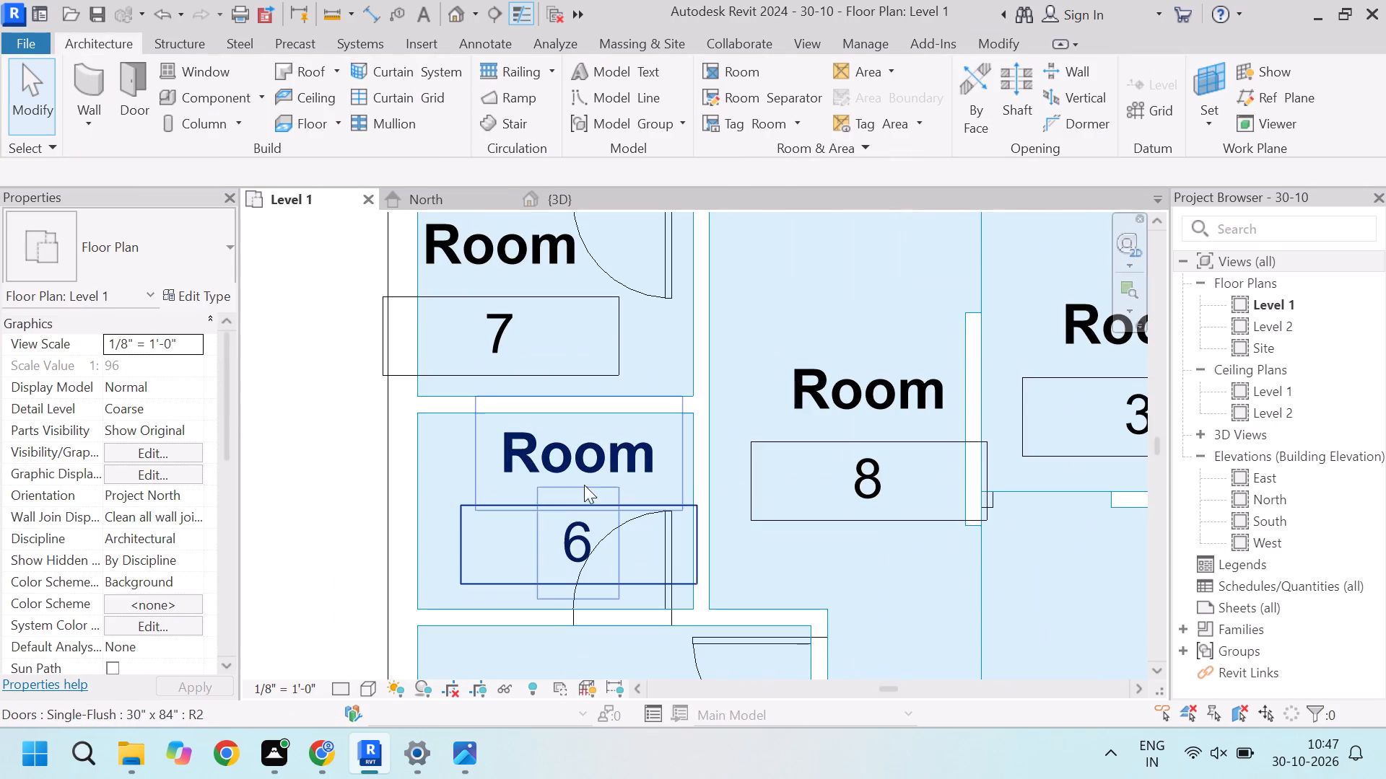
drag(584, 467, 522, 465)
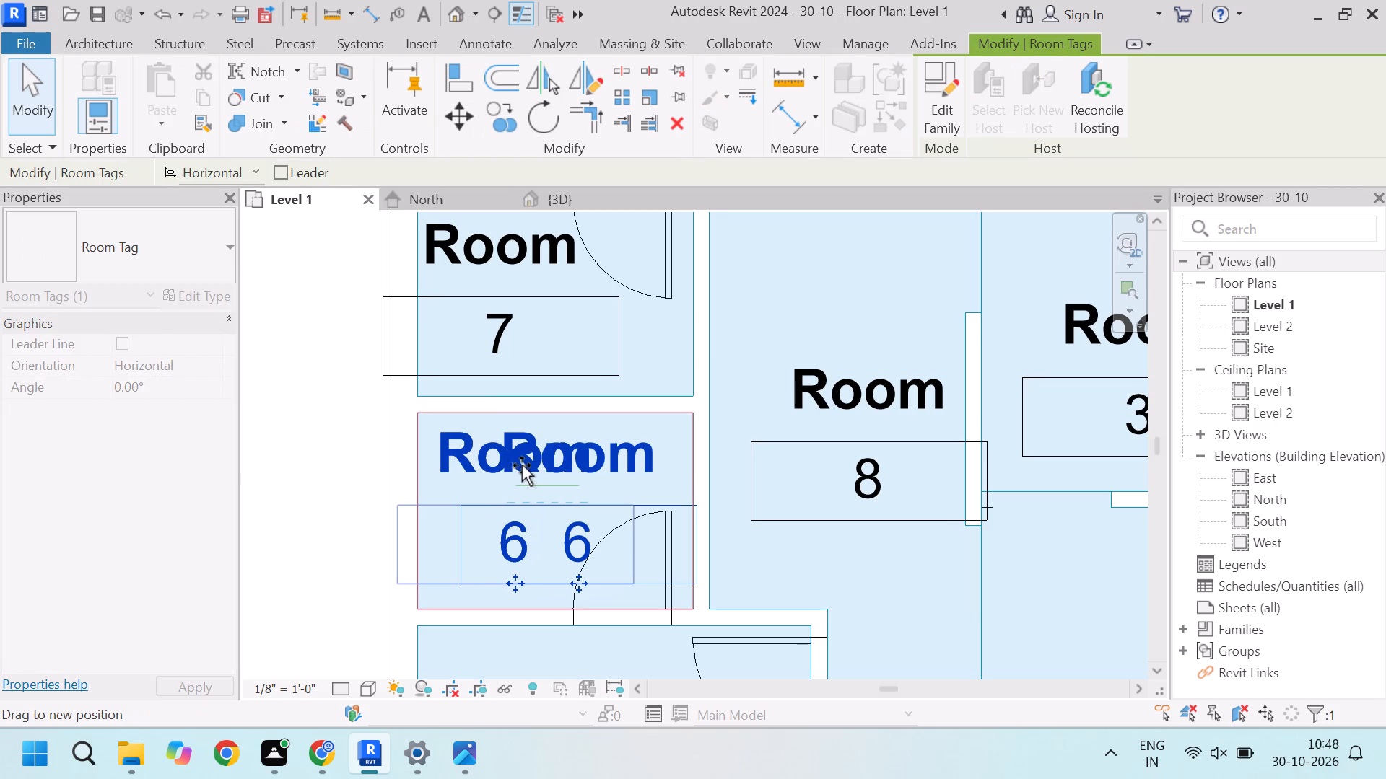
drag(522, 465, 528, 468)
scroll(627, 502, down, 3)
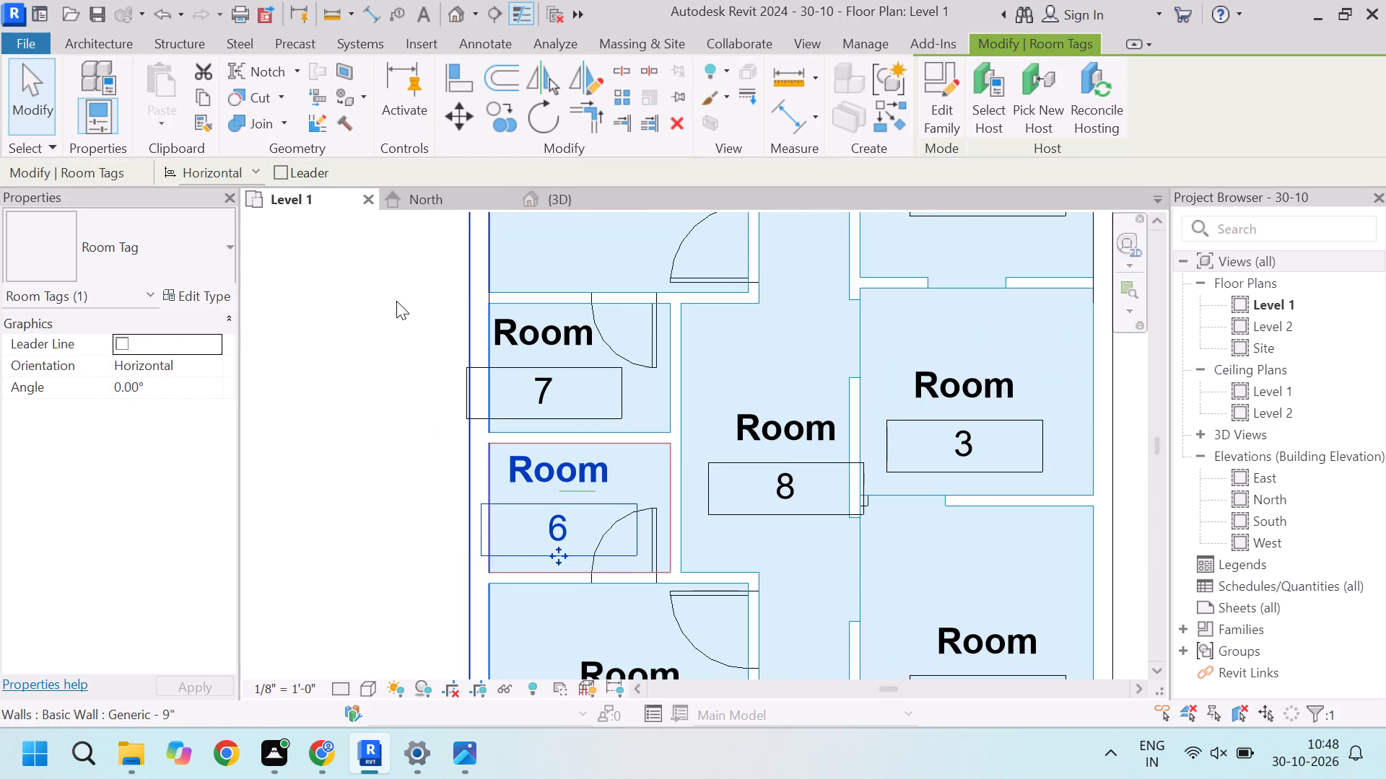
click(406, 307)
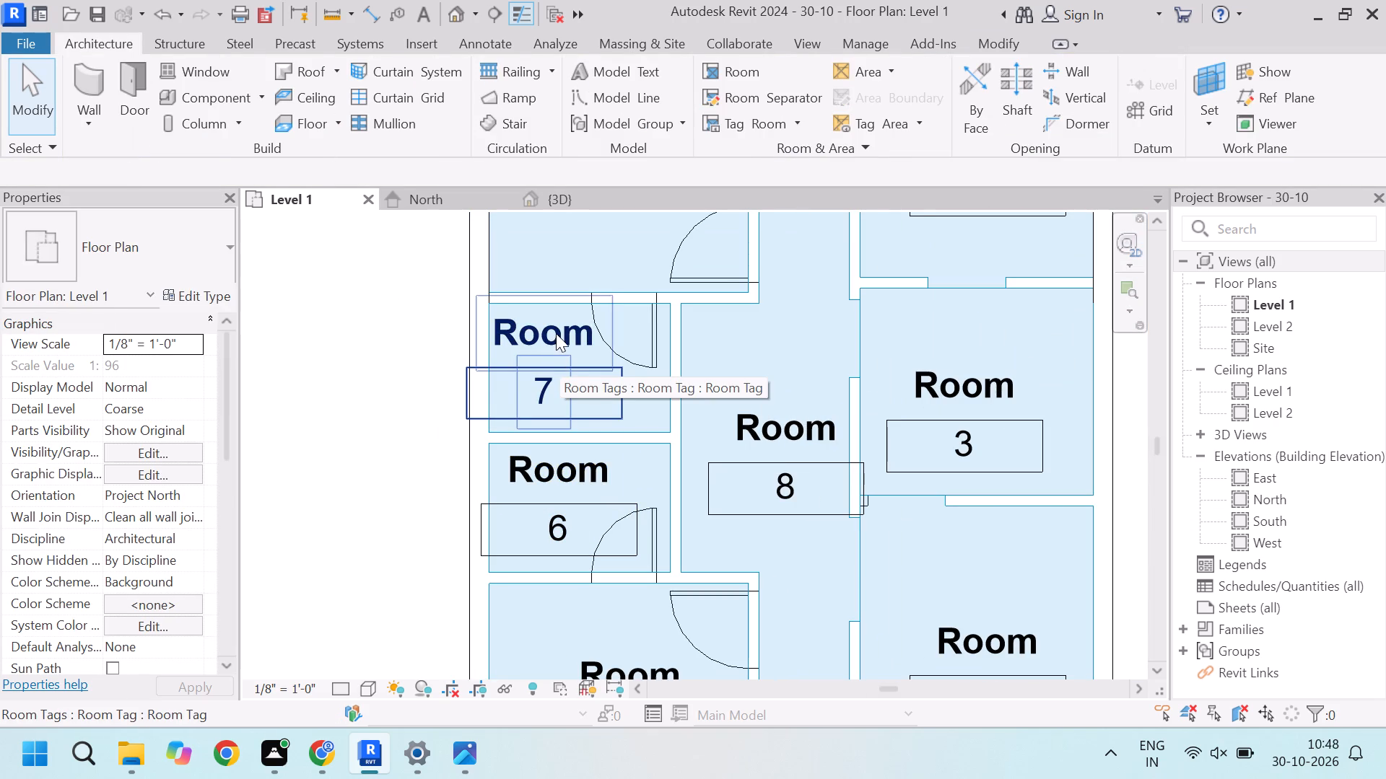
Reposition the room 7 tag so it lines up directly above the room 6 tag and sits slightly lower in its room.
drag(561, 333, 583, 352)
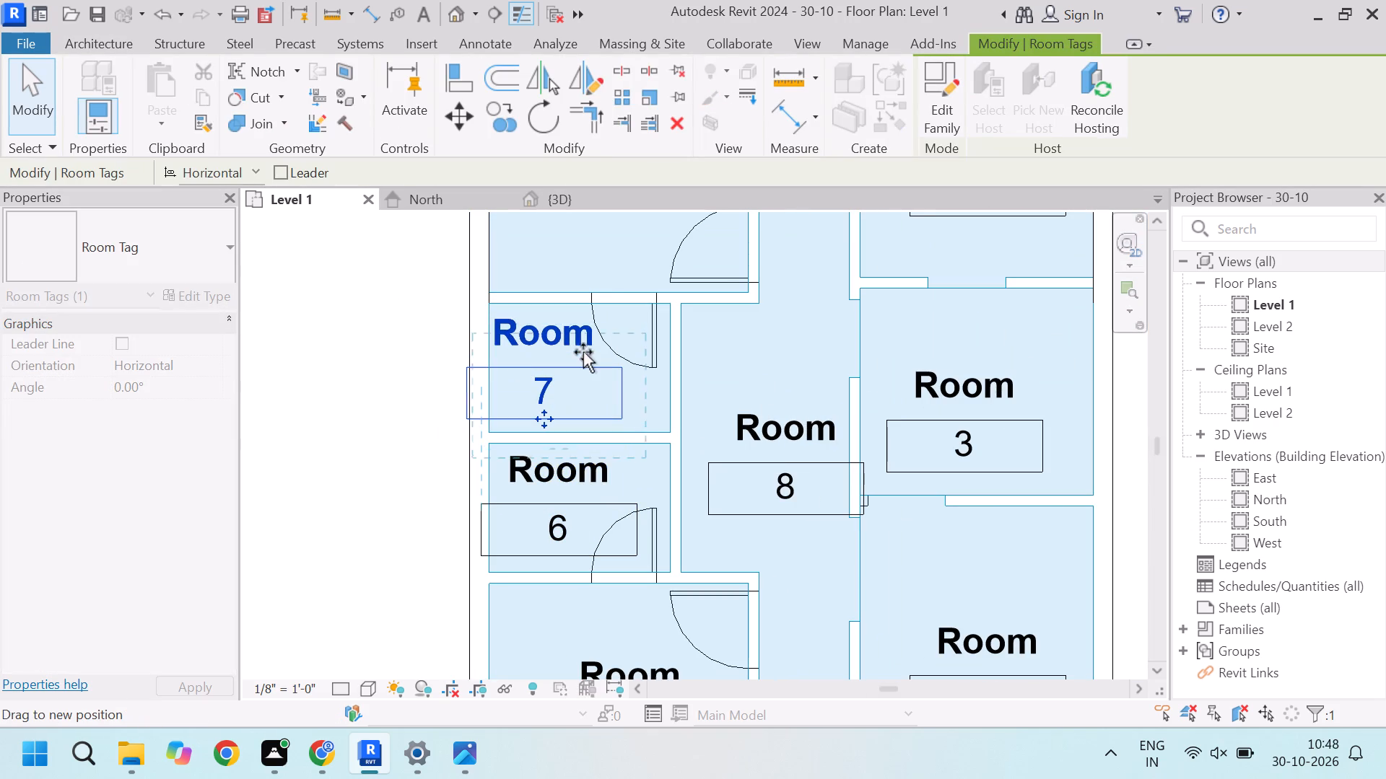
drag(583, 352, 578, 341)
drag(576, 331, 567, 331)
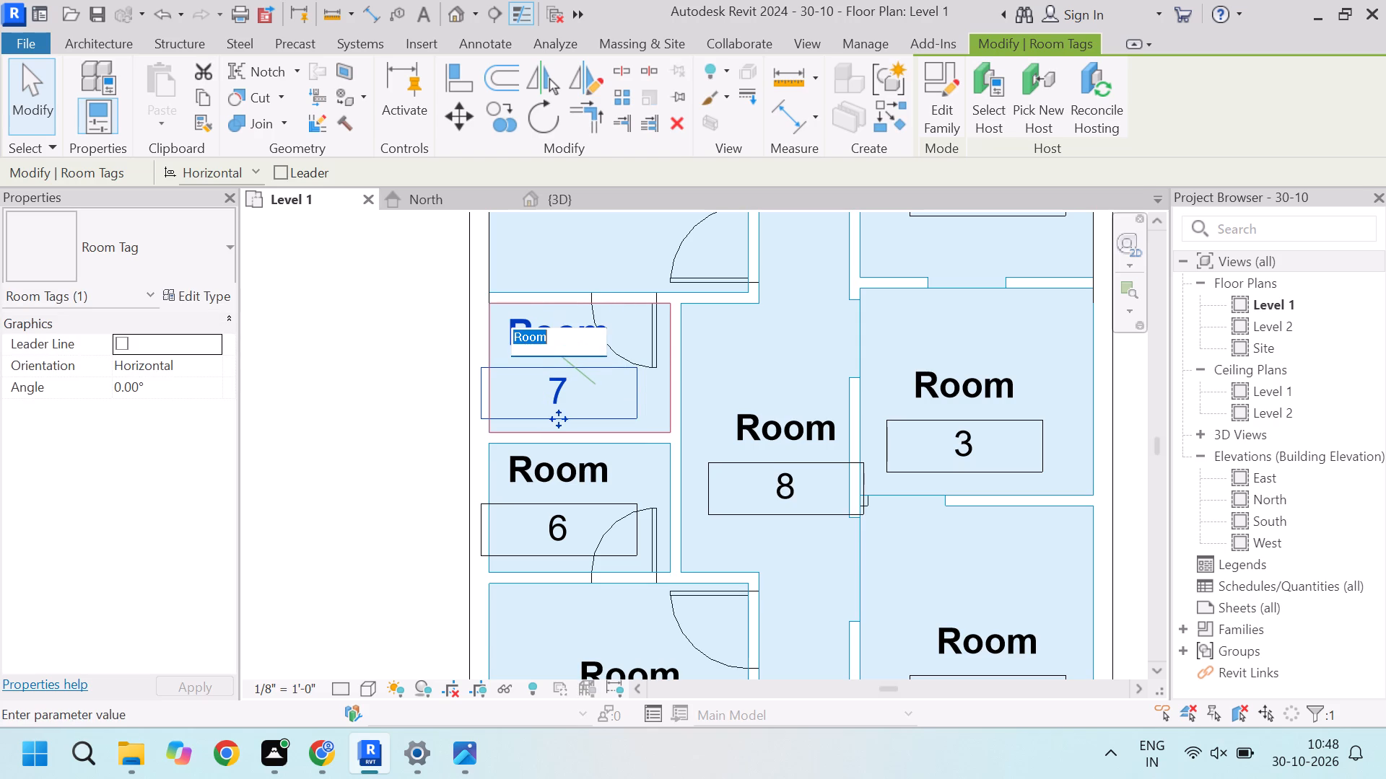
drag(567, 331, 559, 331)
click(378, 375)
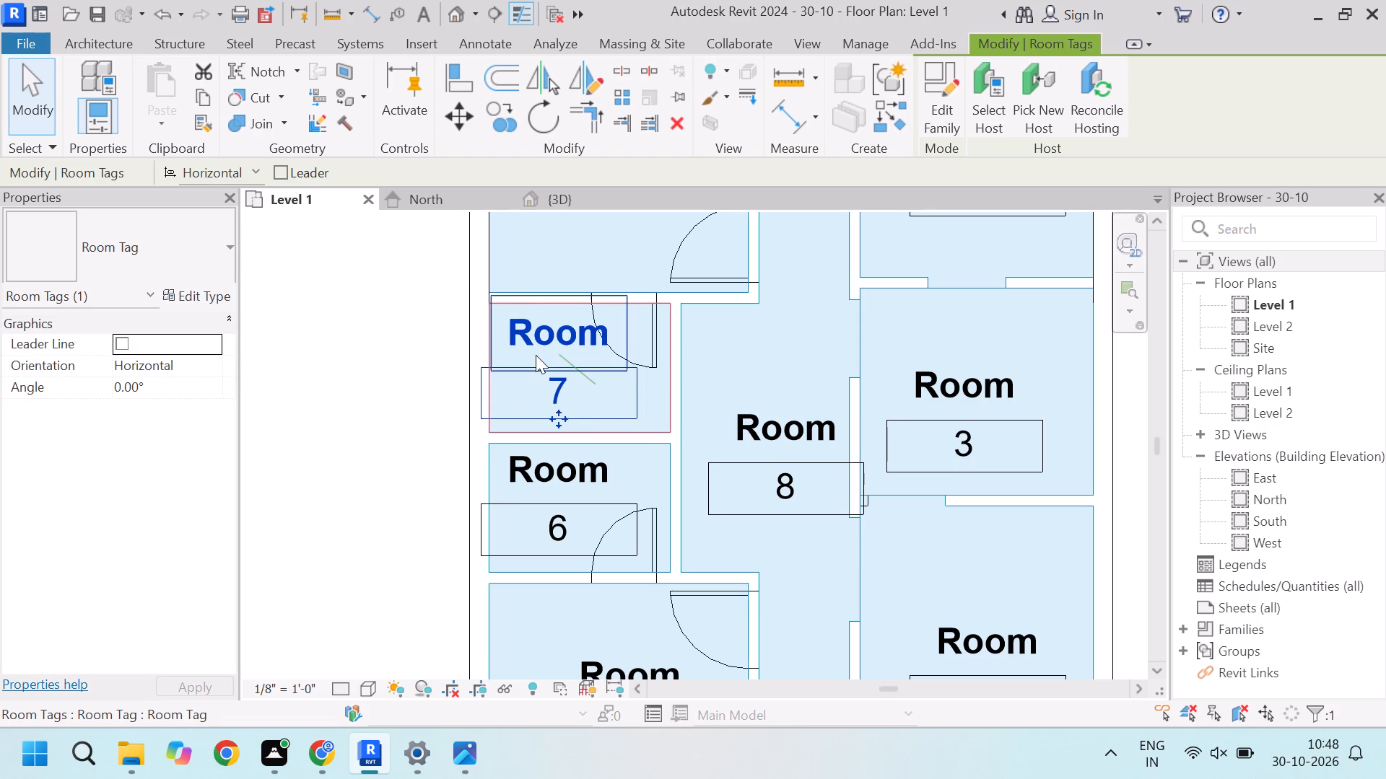
drag(533, 369, 515, 371)
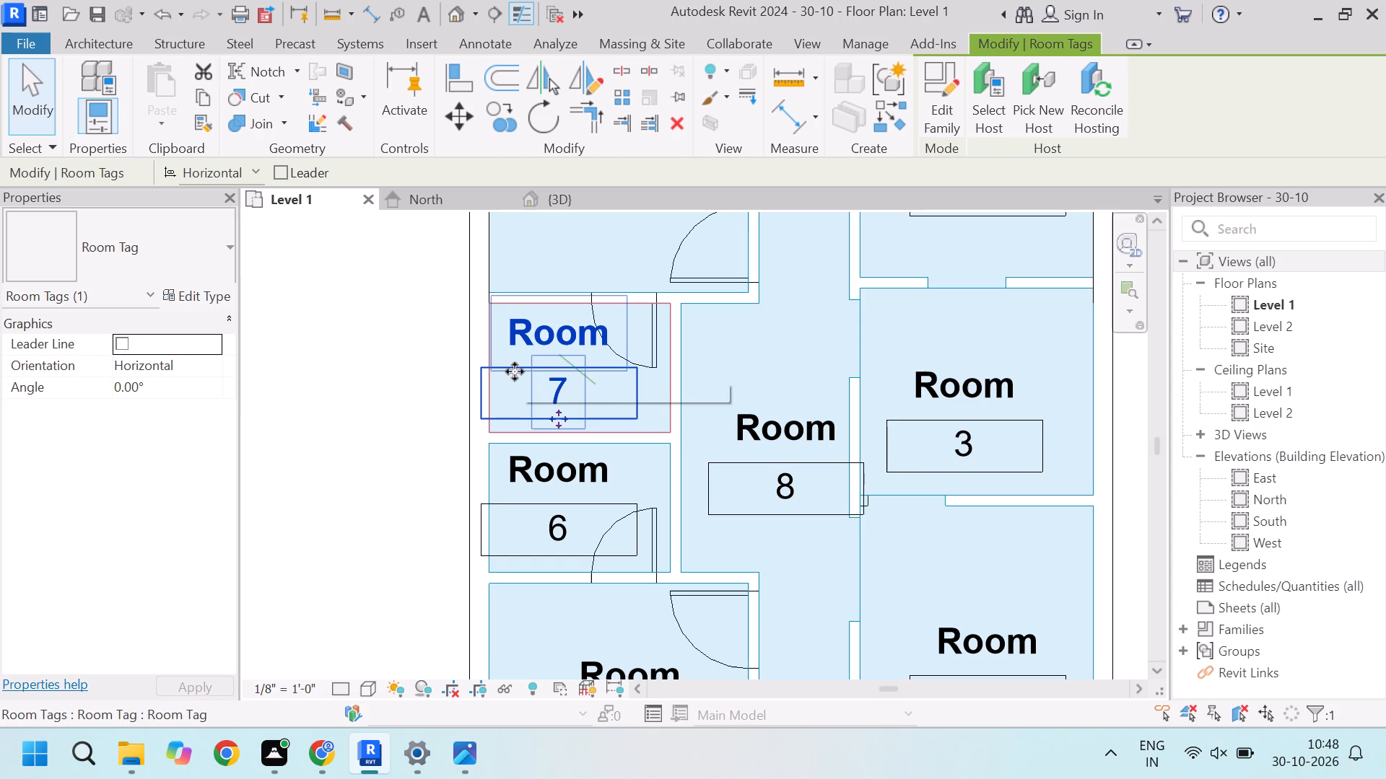
drag(515, 371, 528, 343)
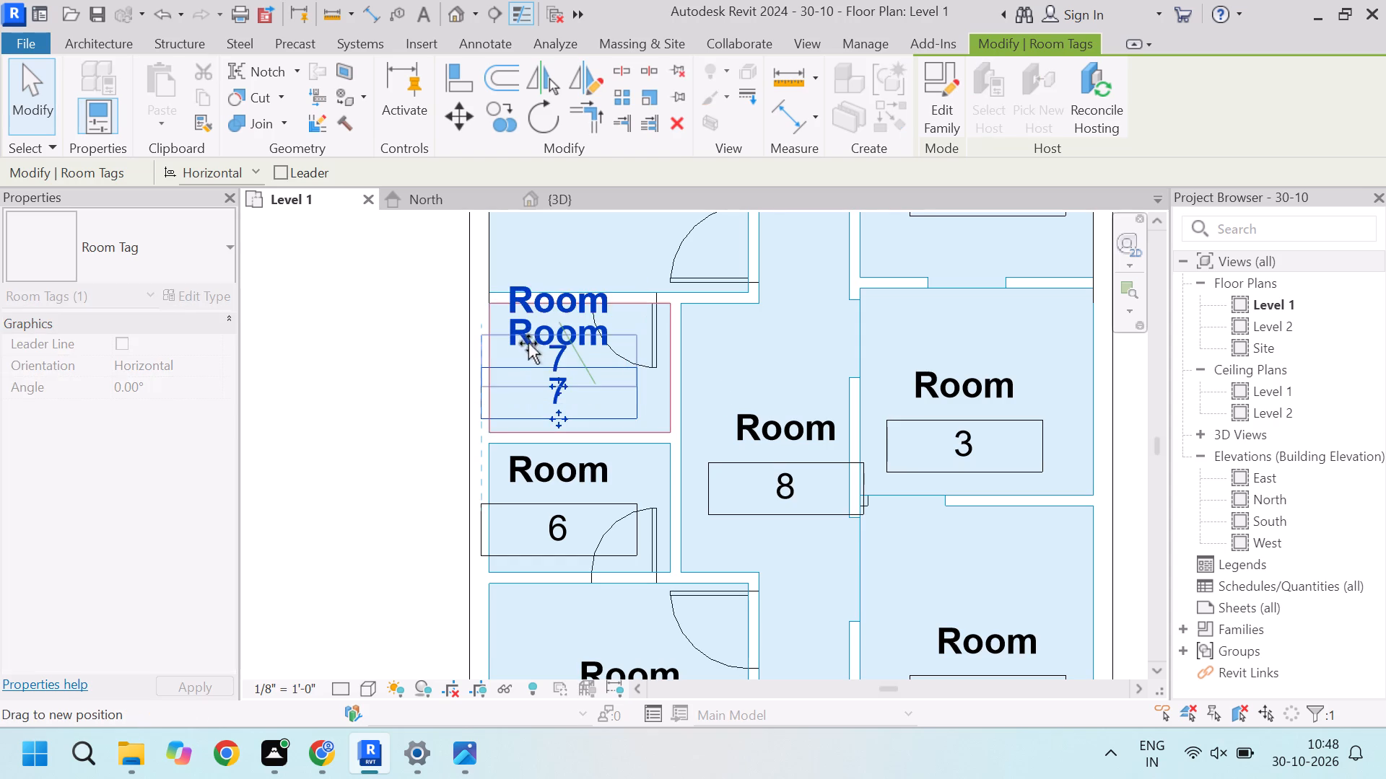
drag(528, 343, 526, 370)
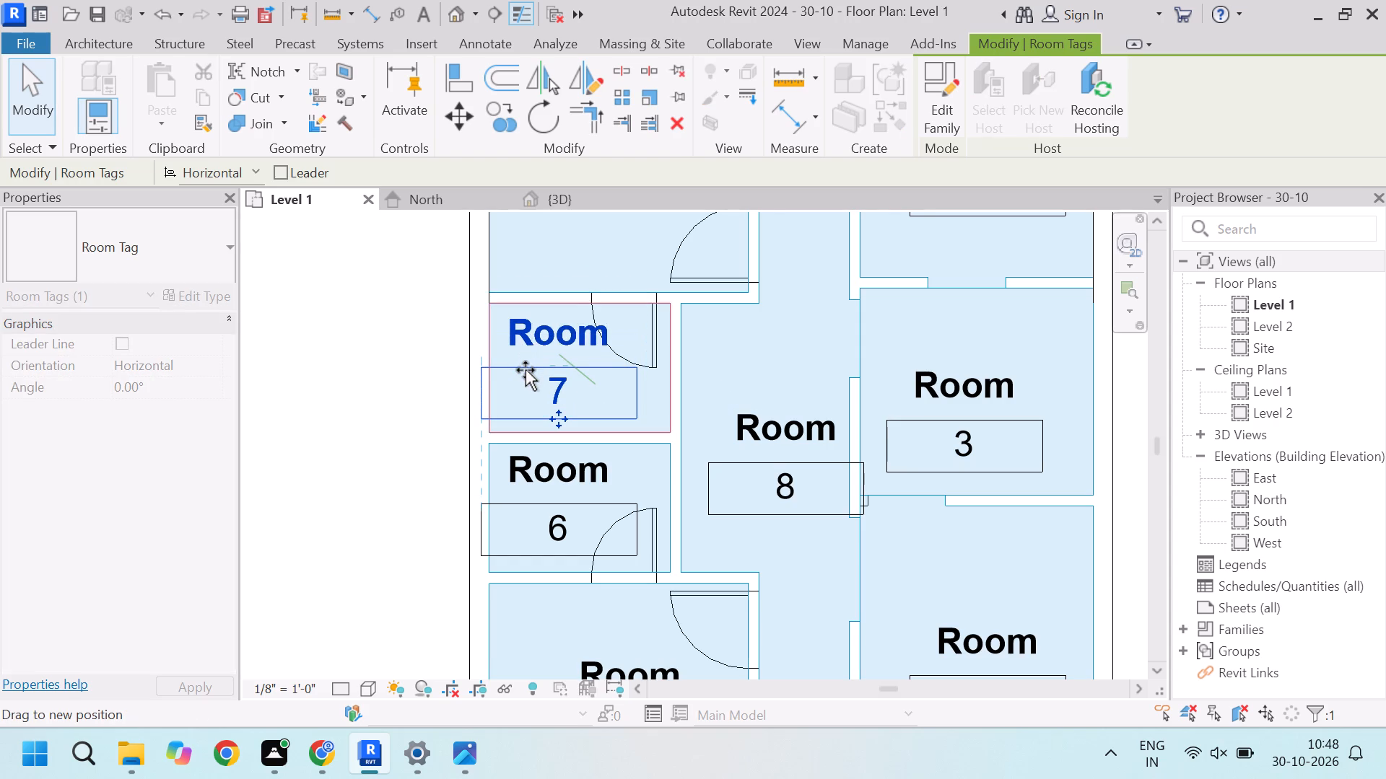
drag(526, 370, 531, 378)
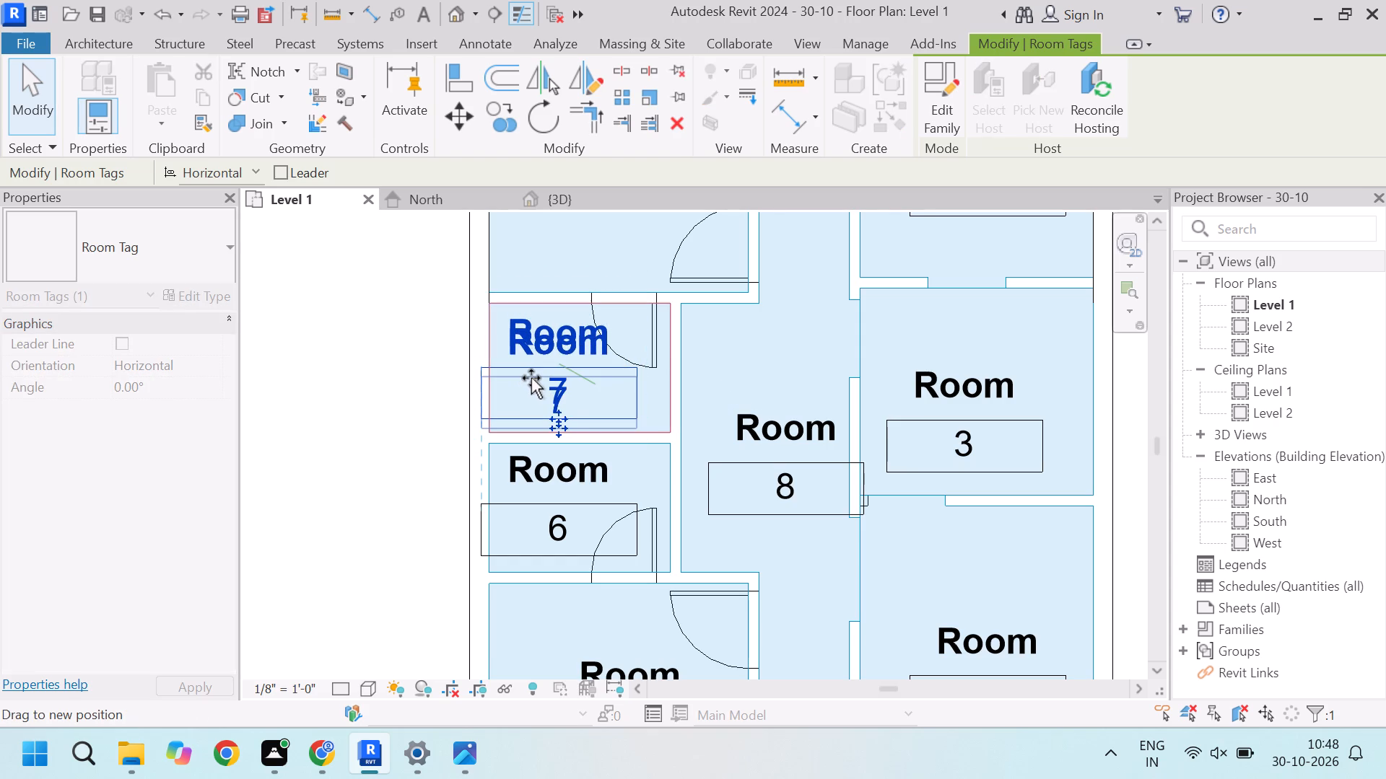
drag(531, 378, 531, 383)
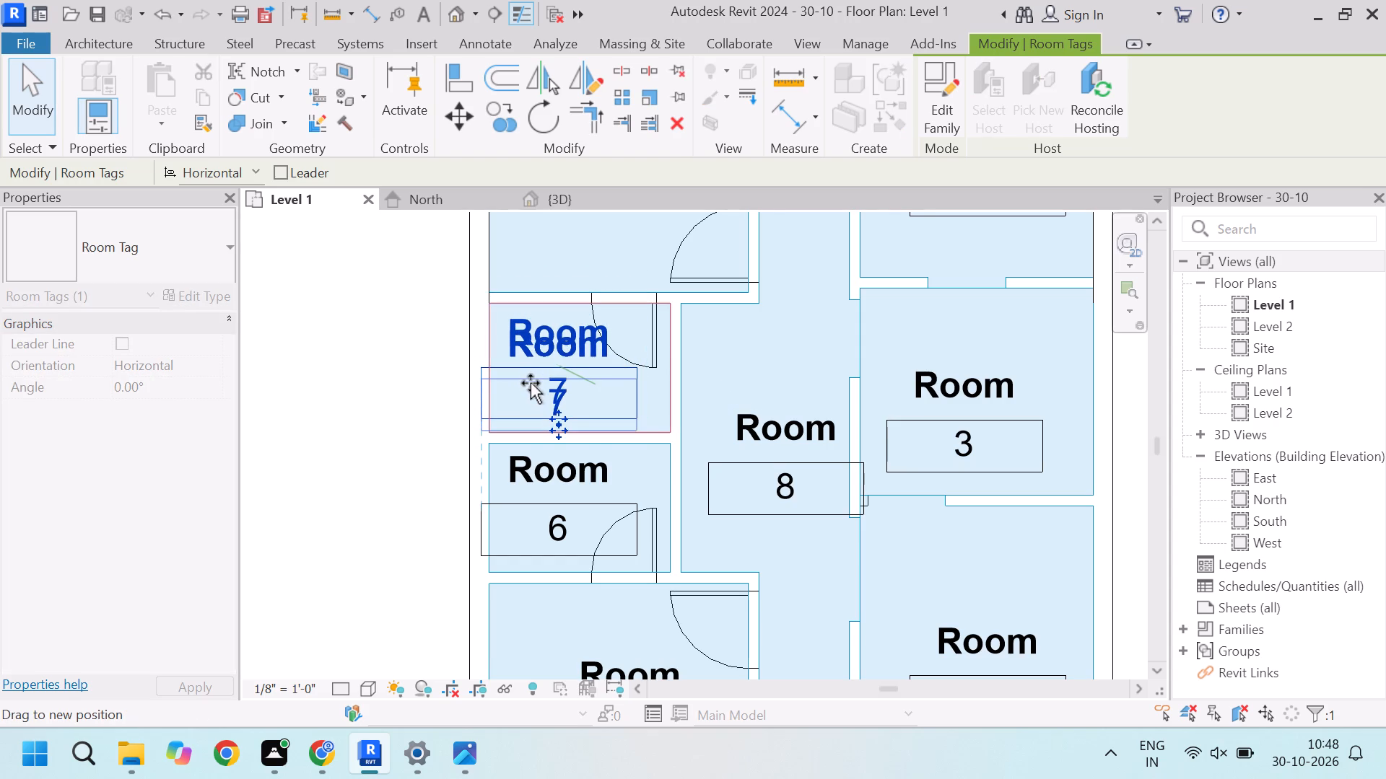
drag(531, 383, 528, 391)
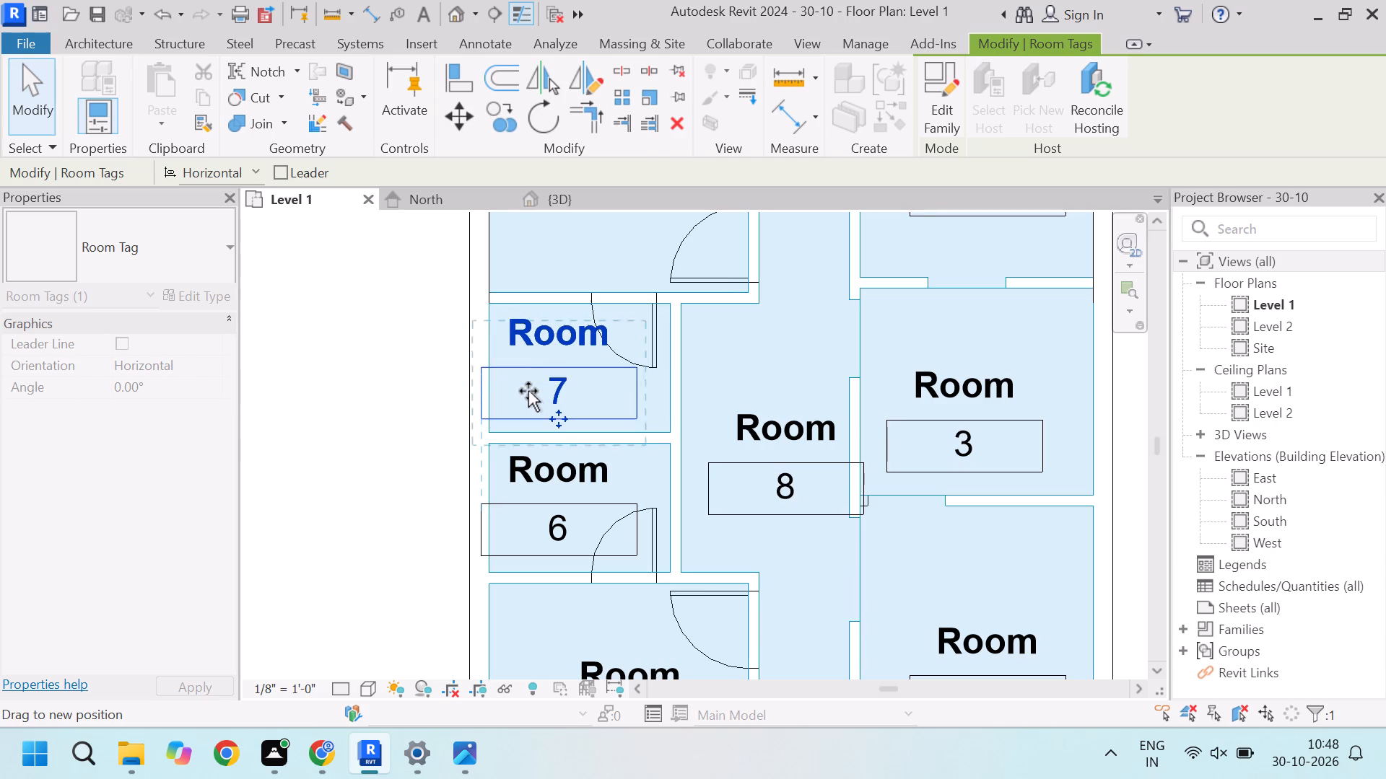
drag(528, 391, 528, 387)
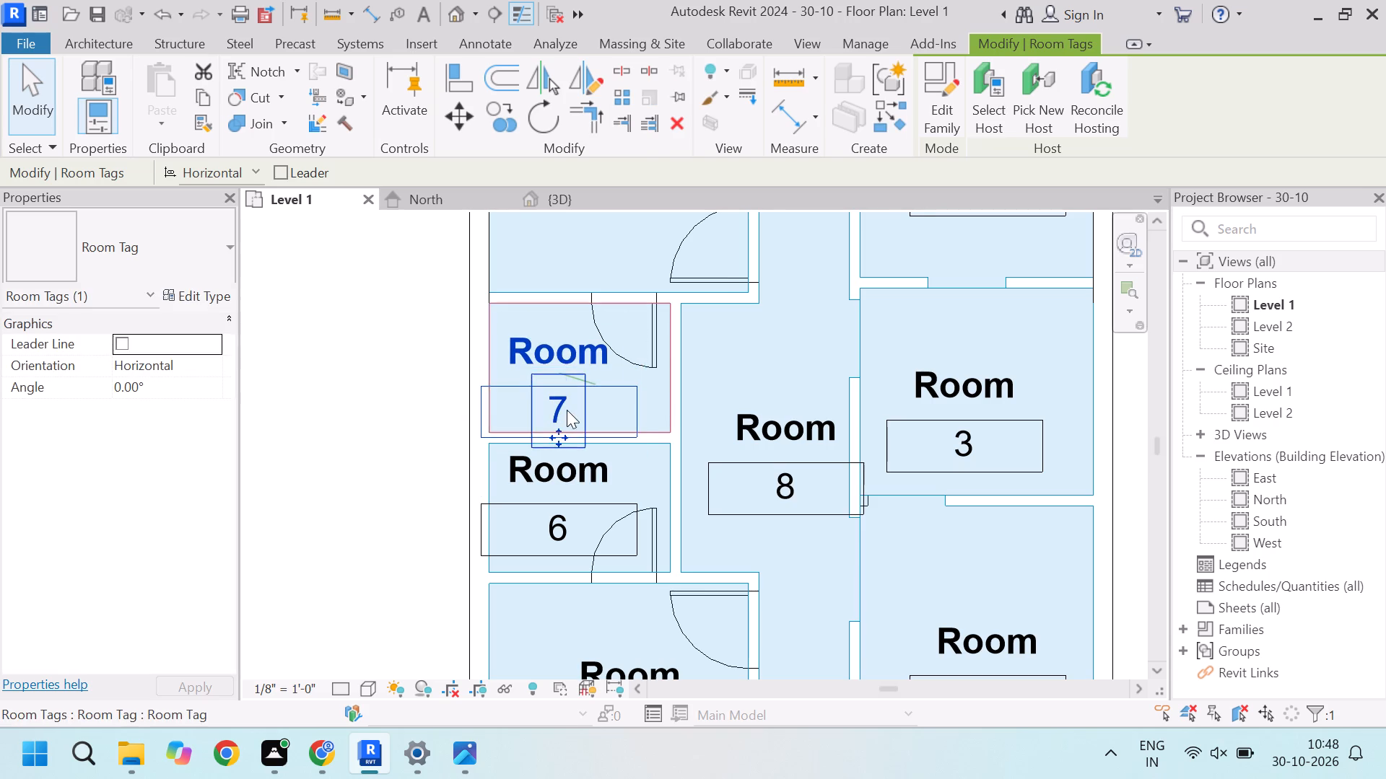
click(372, 371)
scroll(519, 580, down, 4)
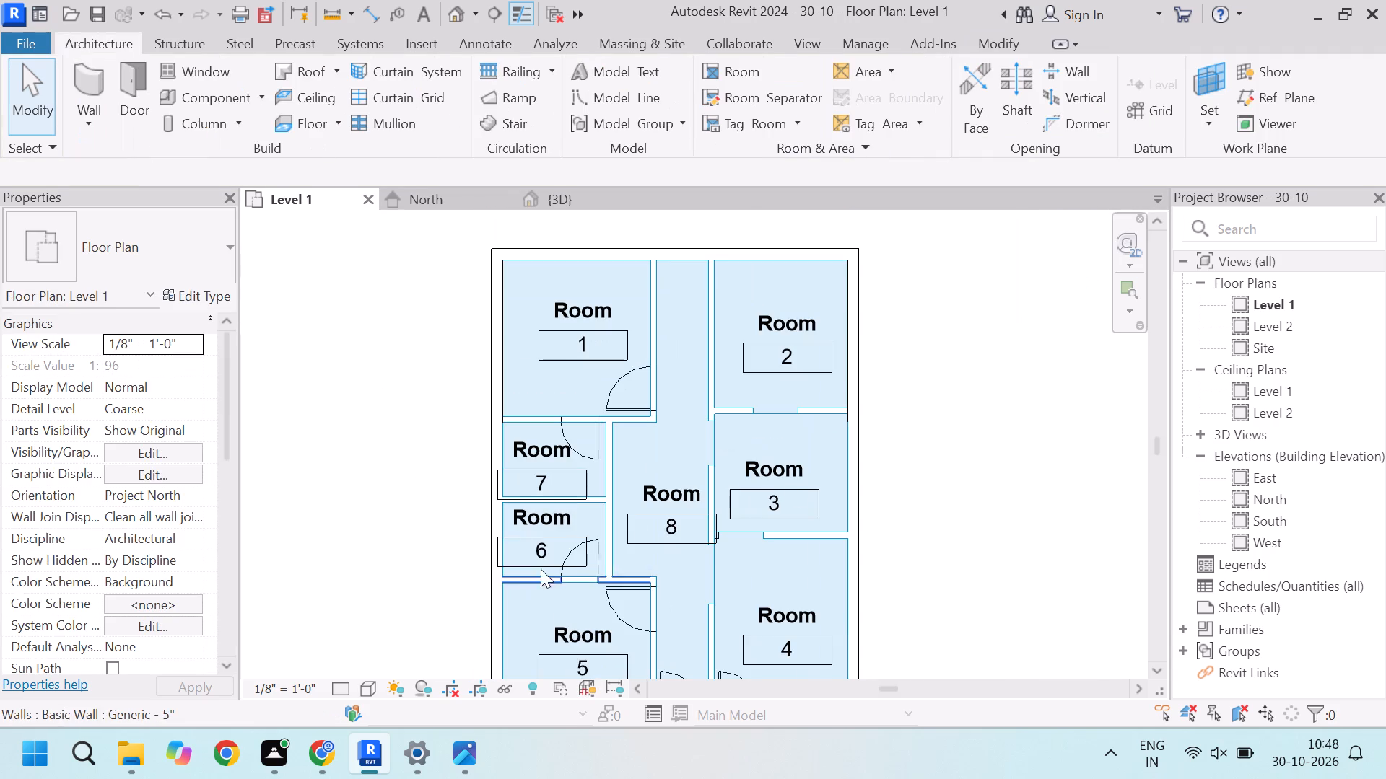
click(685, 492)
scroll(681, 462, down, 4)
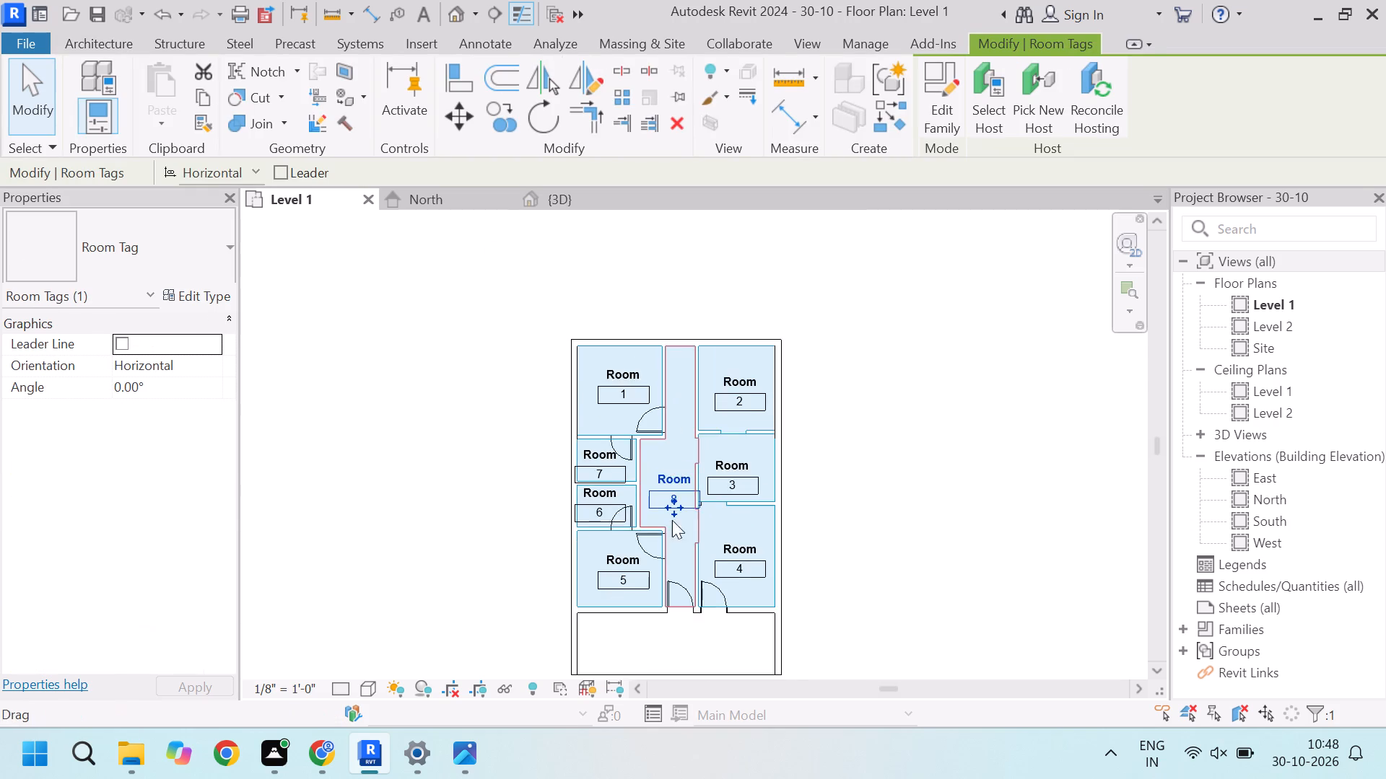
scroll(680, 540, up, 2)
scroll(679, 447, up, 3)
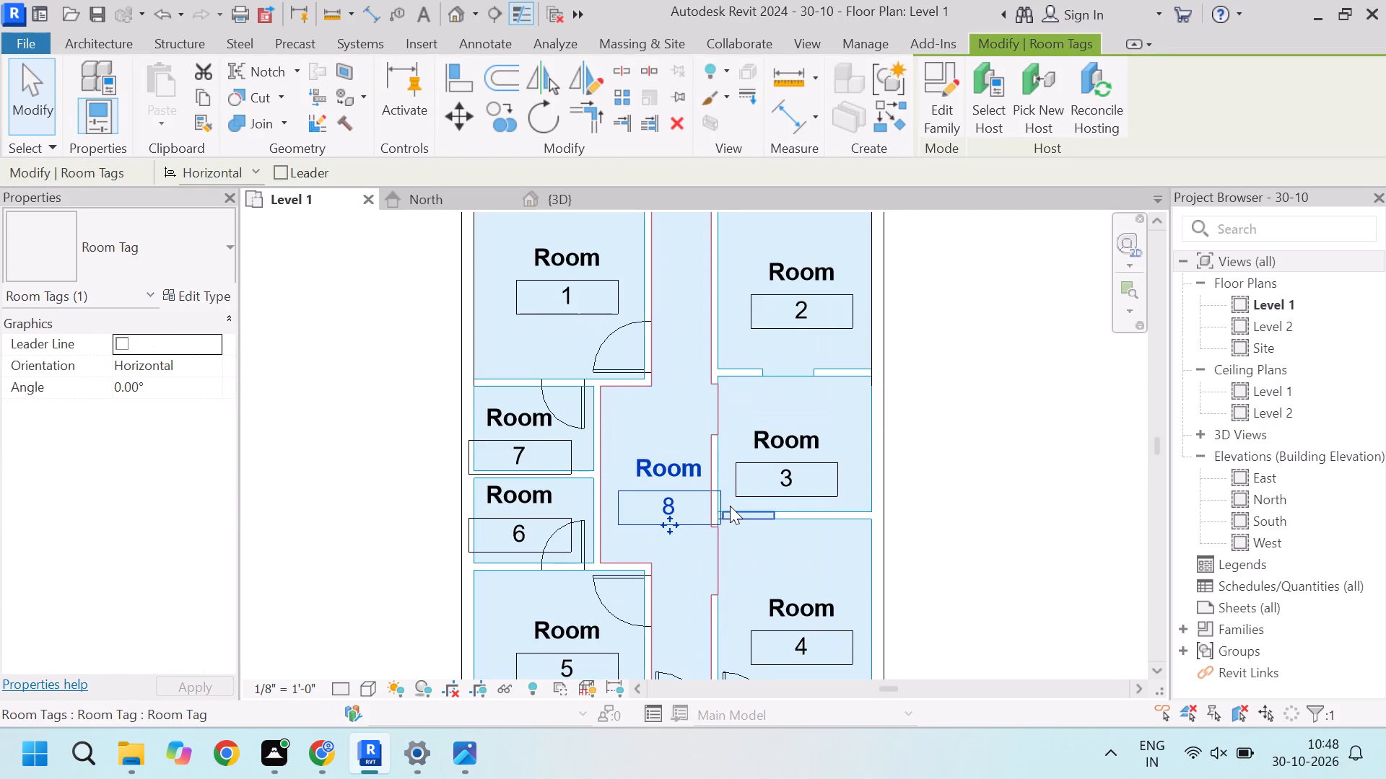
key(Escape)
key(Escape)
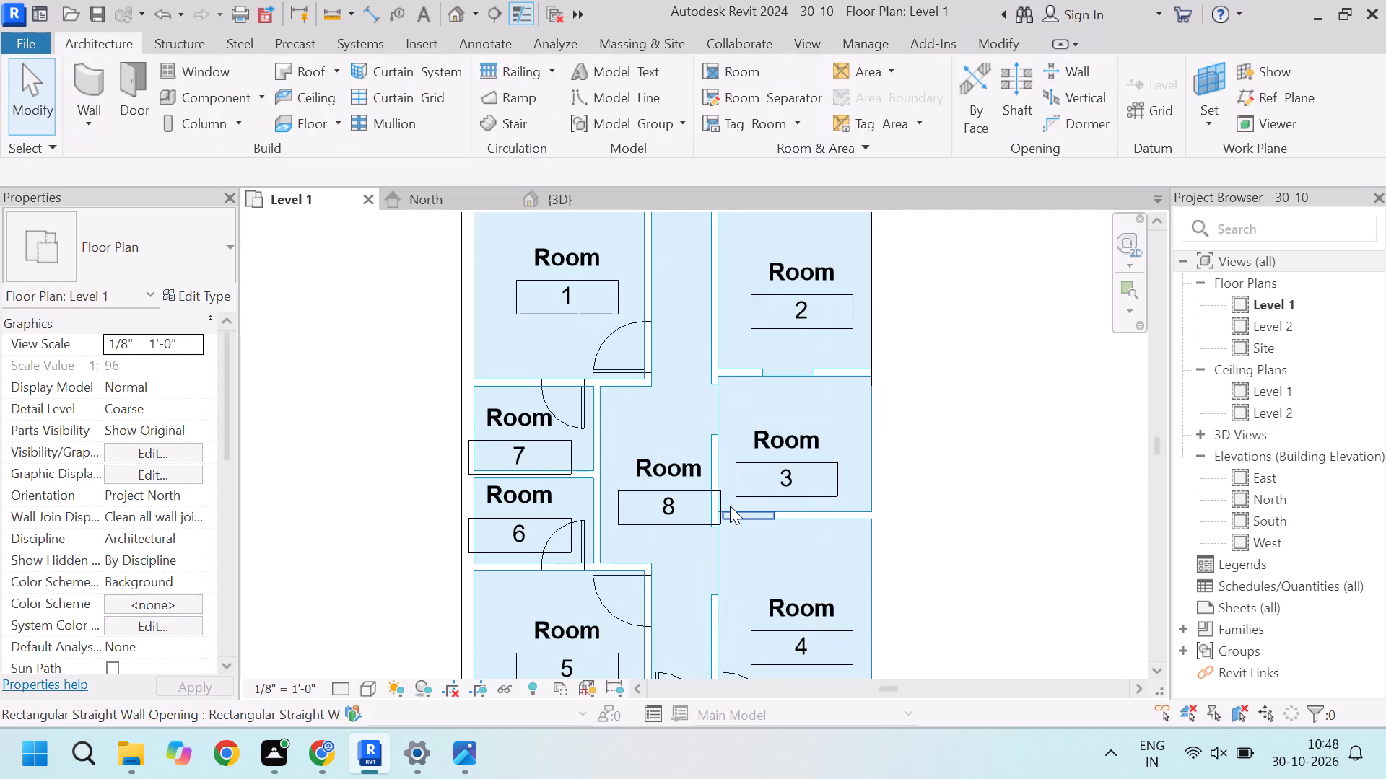
Rename room 1 as BEDROOM 1 through its tag in the Level 1 plan.
double_click(582, 260)
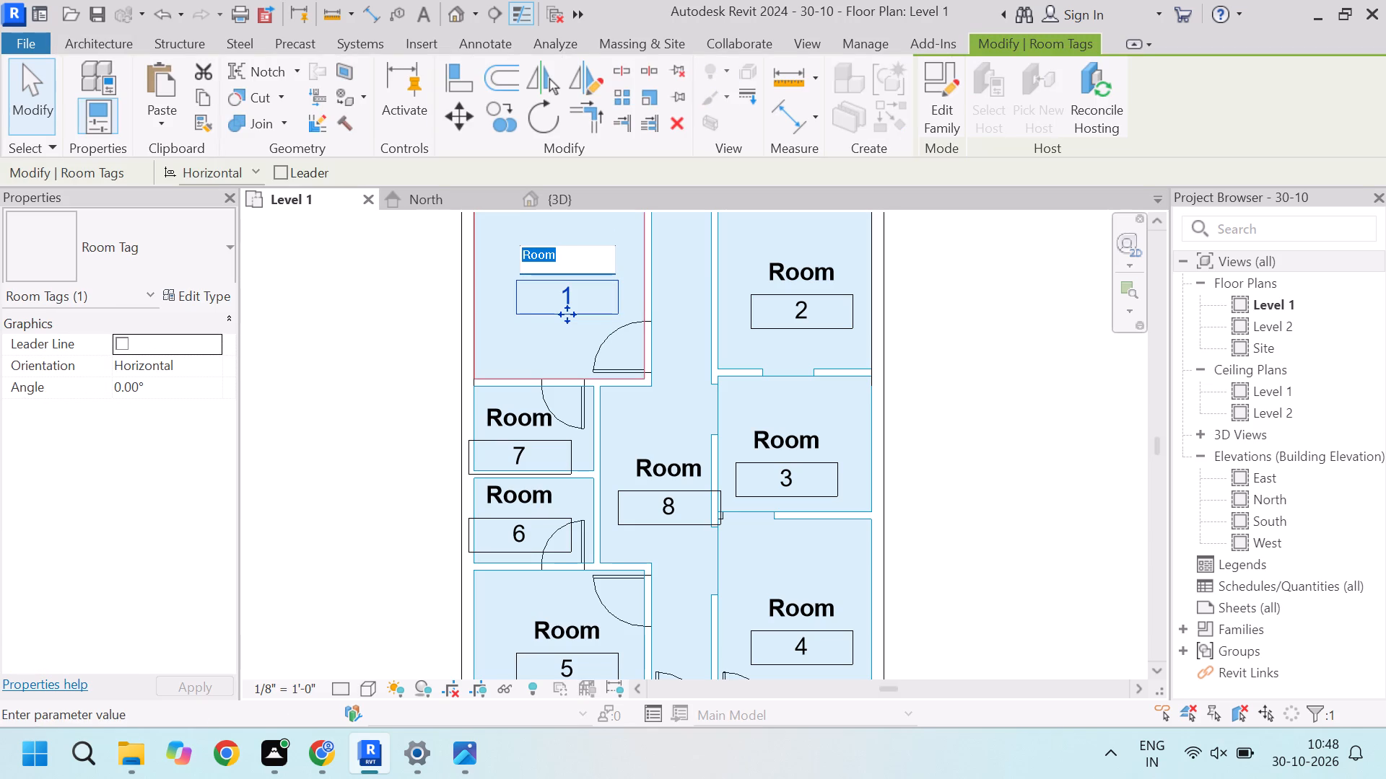
text(BEDROOM)
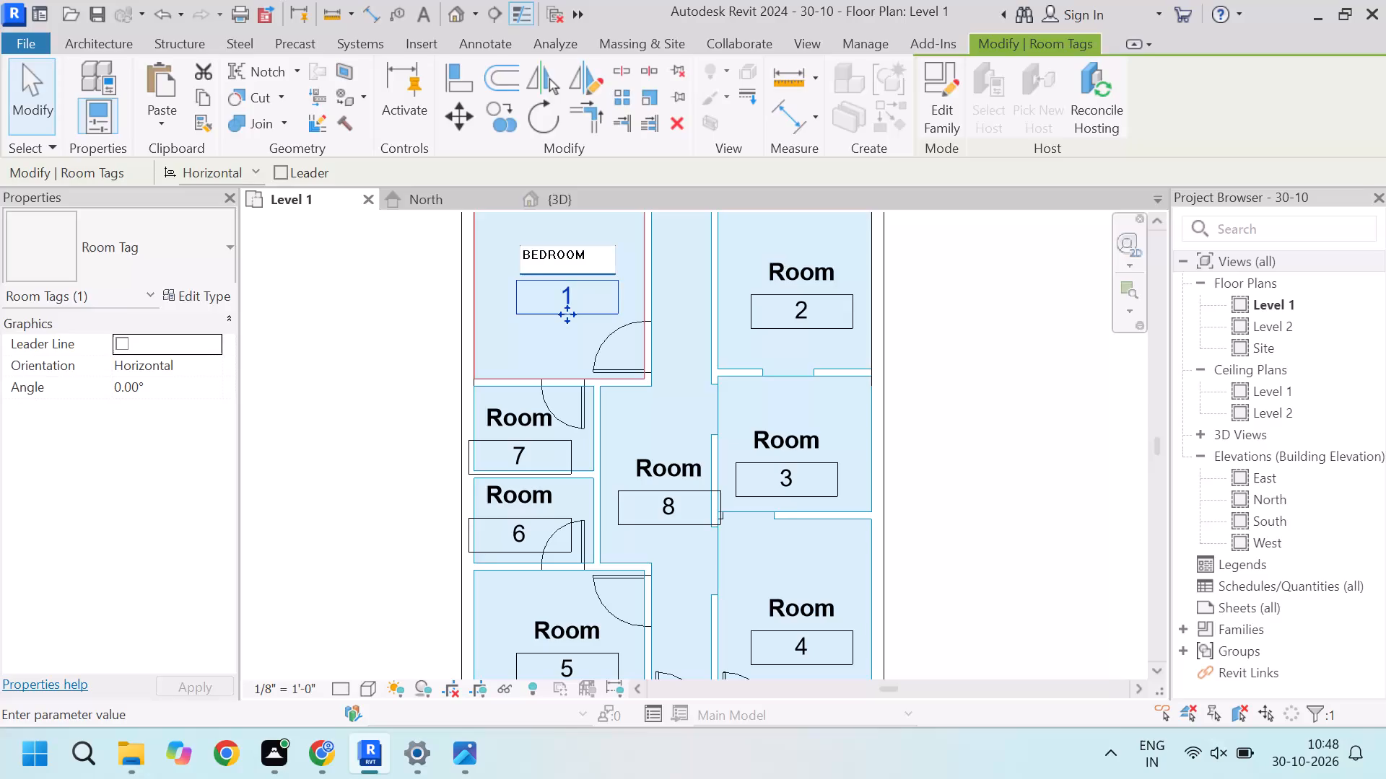
key(space)
key(1)
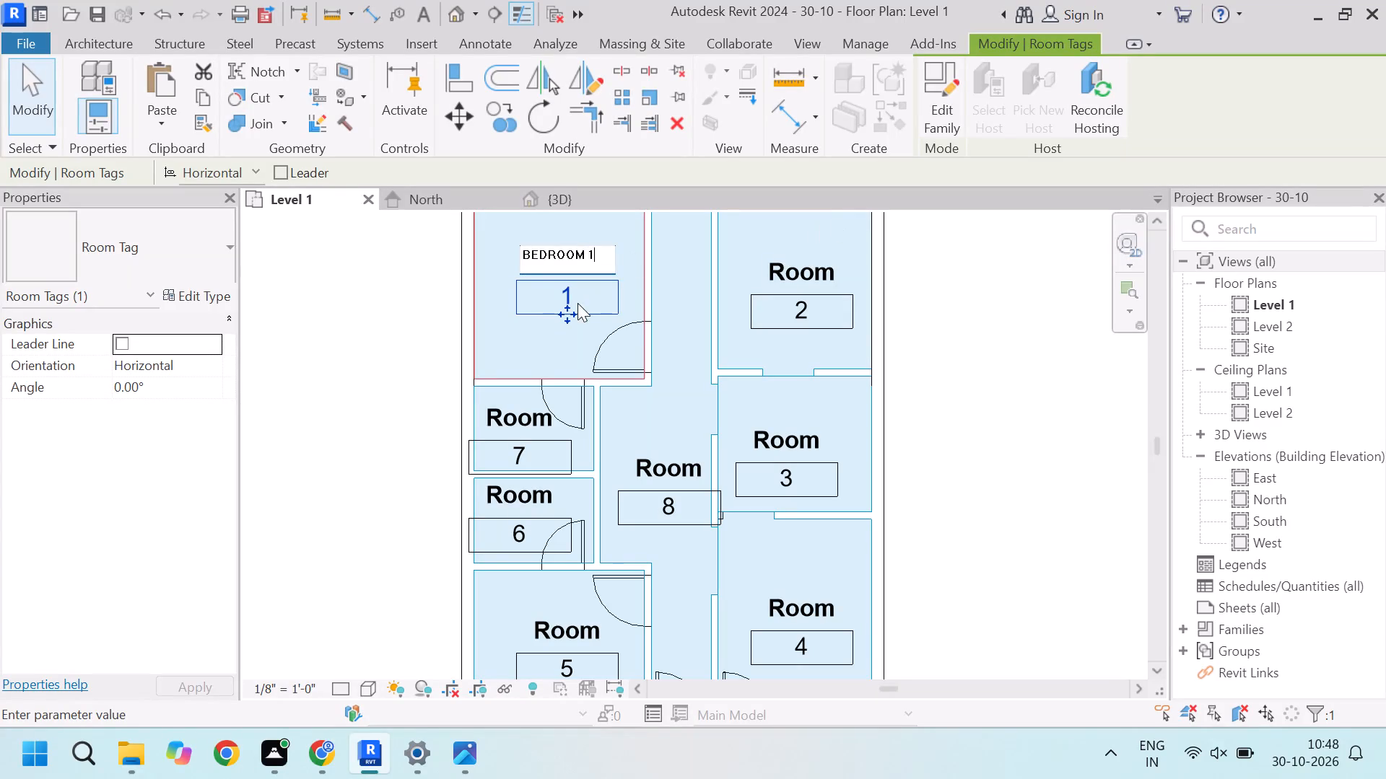
click(599, 299)
Replace the number in the BEDROOM 1 tag with the room size 10'X11'.
click(575, 305)
double_click(567, 286)
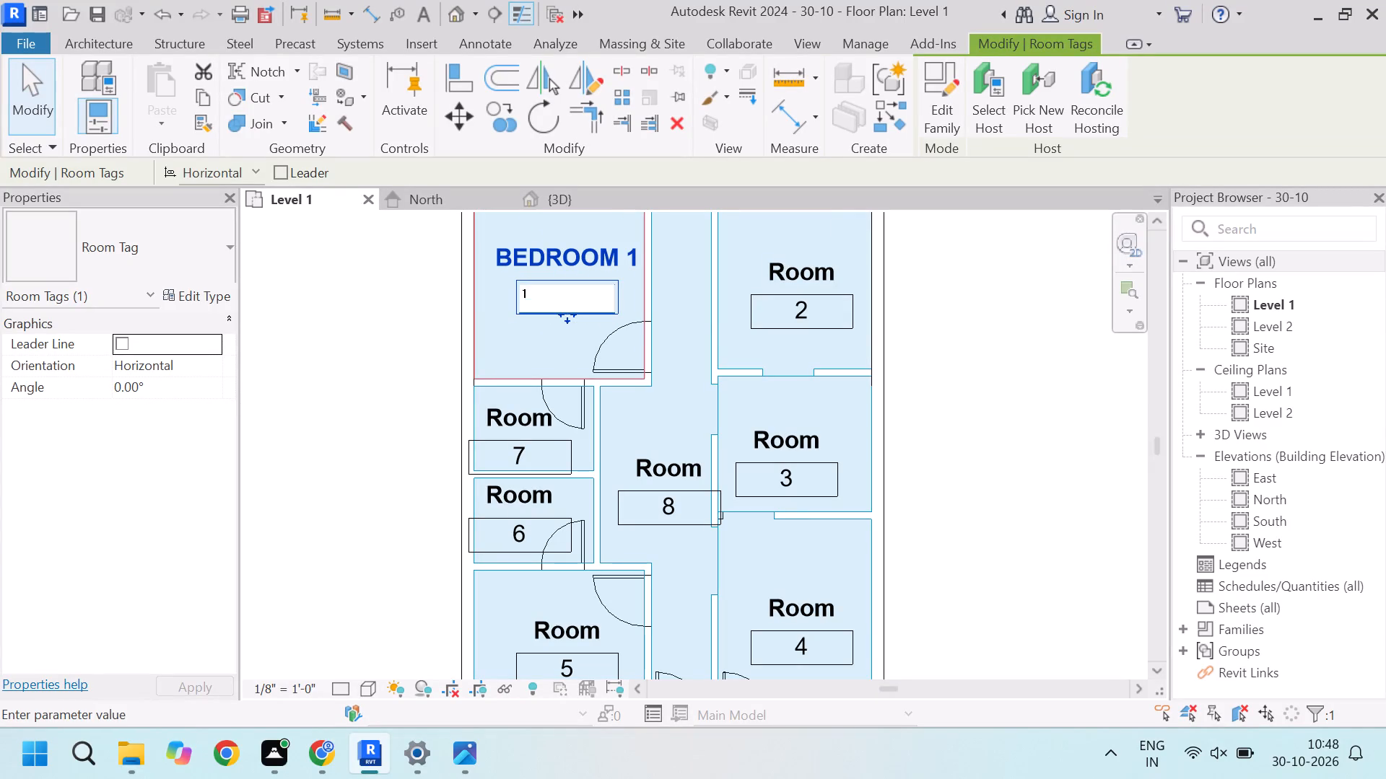
key(0)
key(apostrophe)
text(X11')
click(373, 392)
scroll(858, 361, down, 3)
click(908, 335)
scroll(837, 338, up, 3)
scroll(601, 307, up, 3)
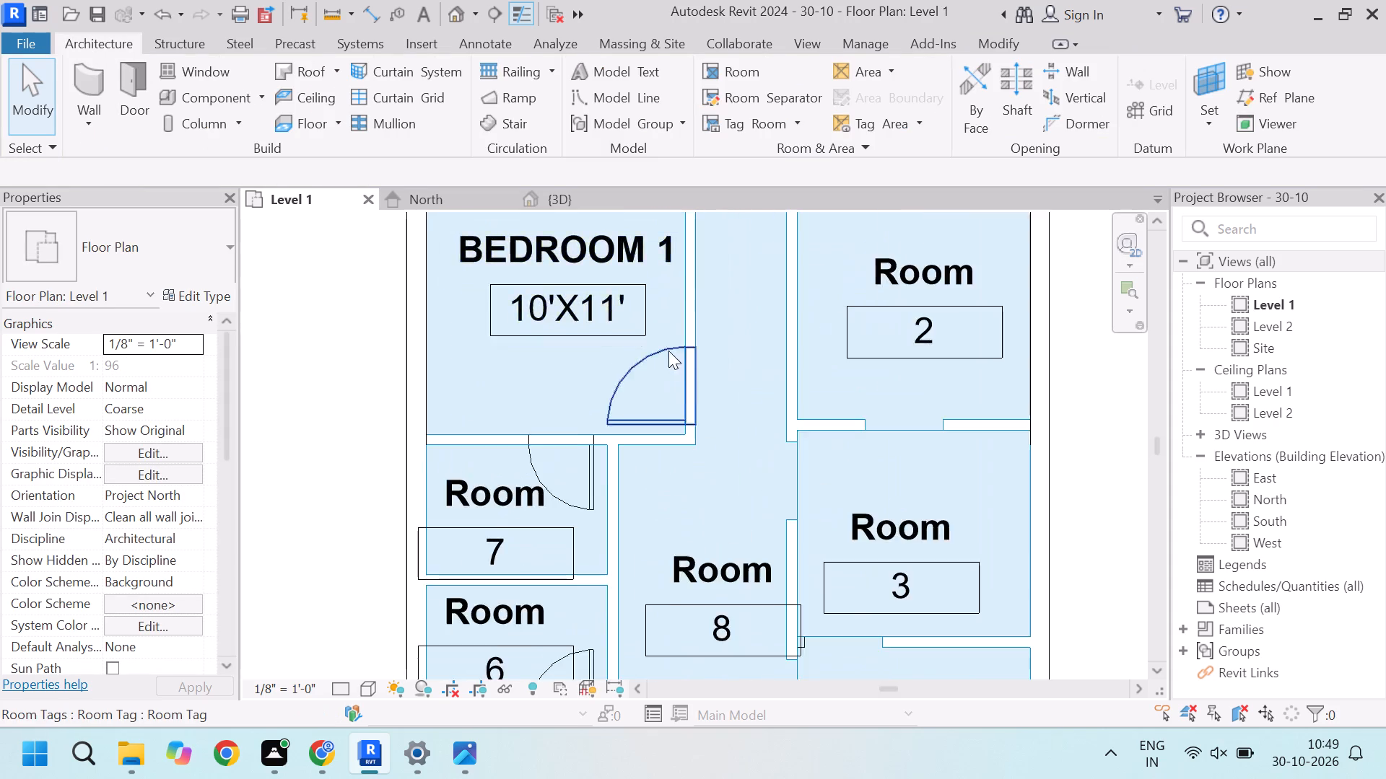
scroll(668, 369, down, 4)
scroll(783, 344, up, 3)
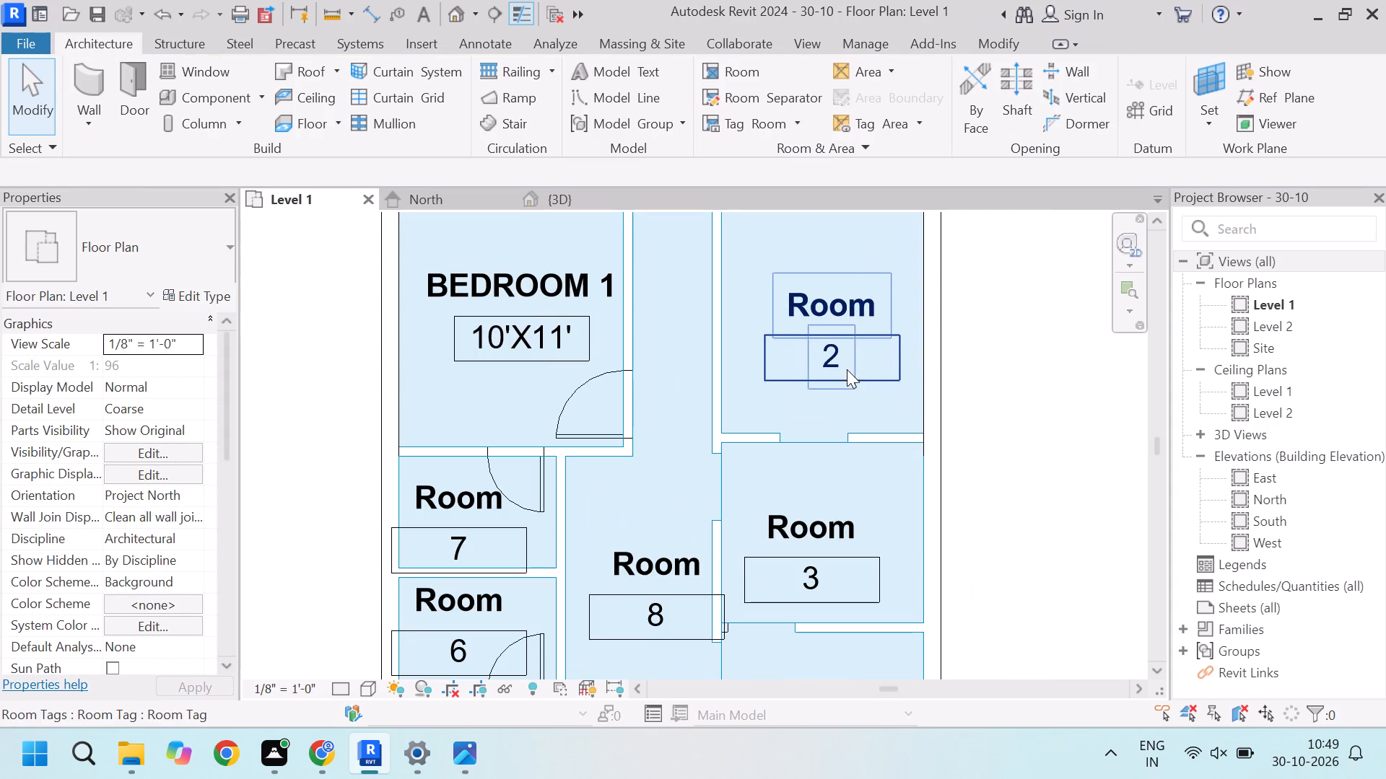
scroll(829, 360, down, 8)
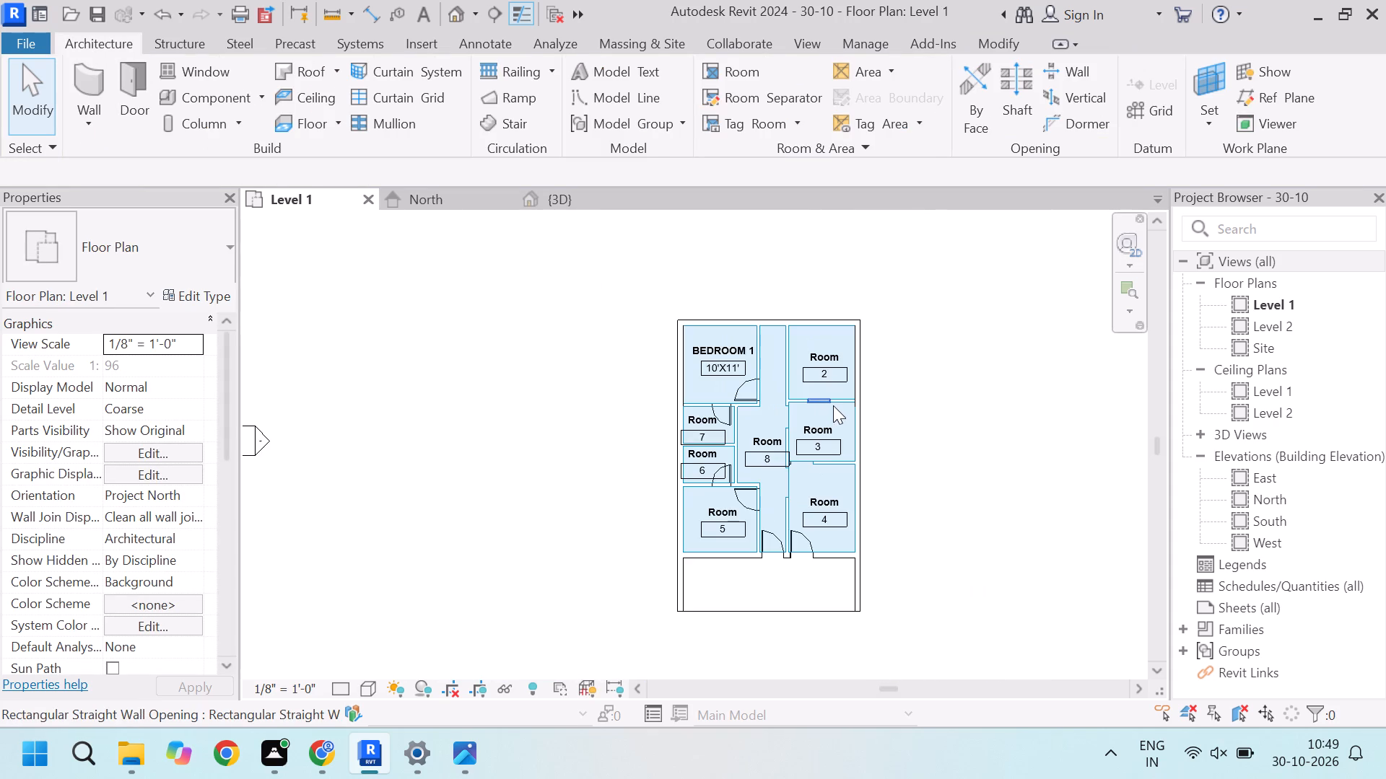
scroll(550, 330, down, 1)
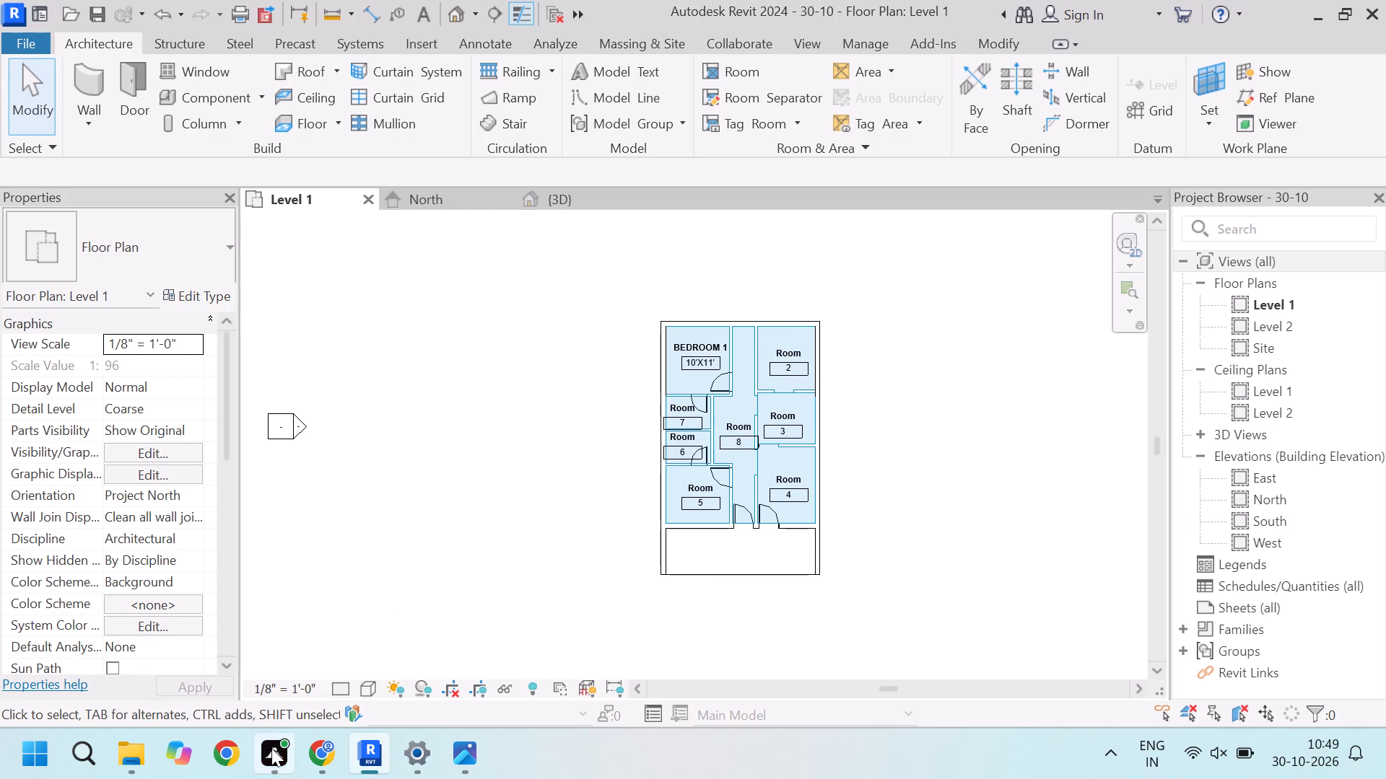
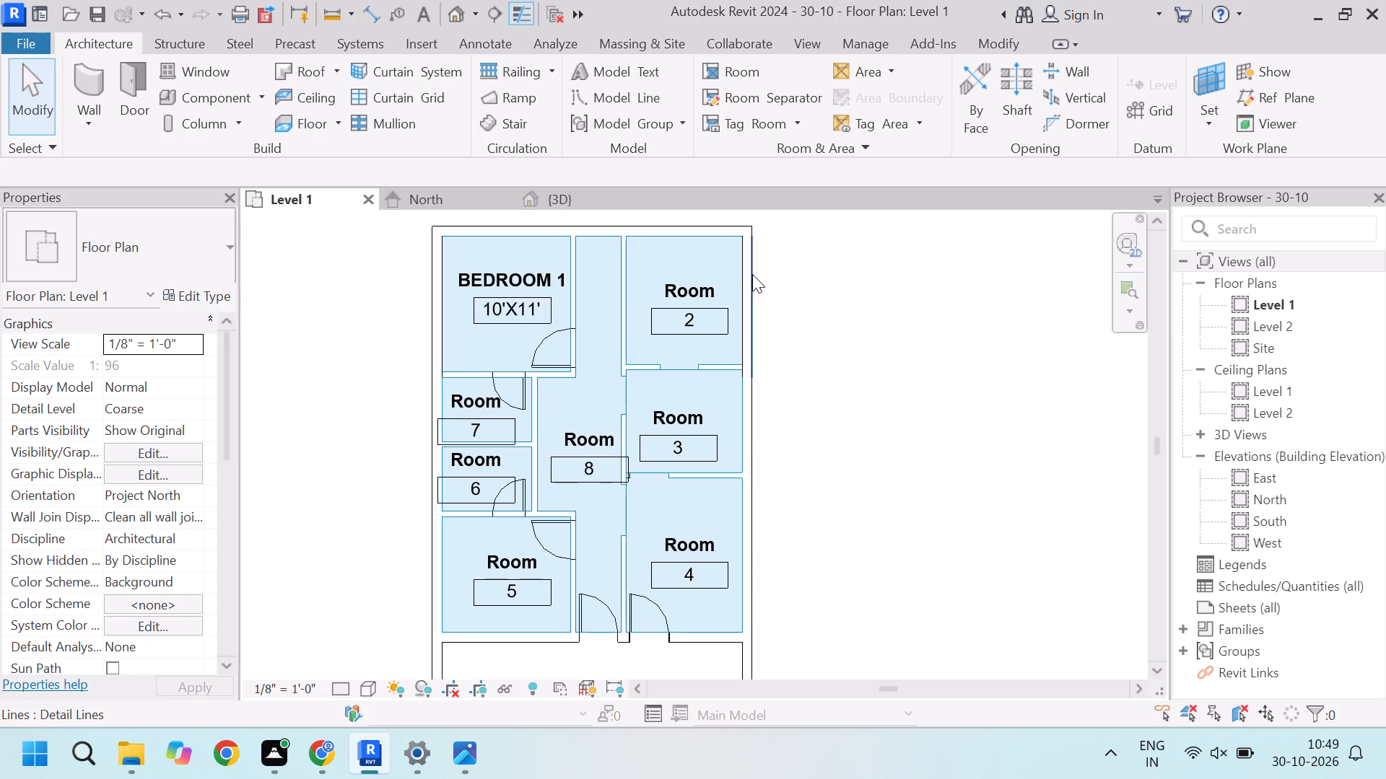
Rename room 2 as KITCHEN through its tag in the Level 1 plan.
double_click(692, 283)
text(KIT)
text(CHEN)
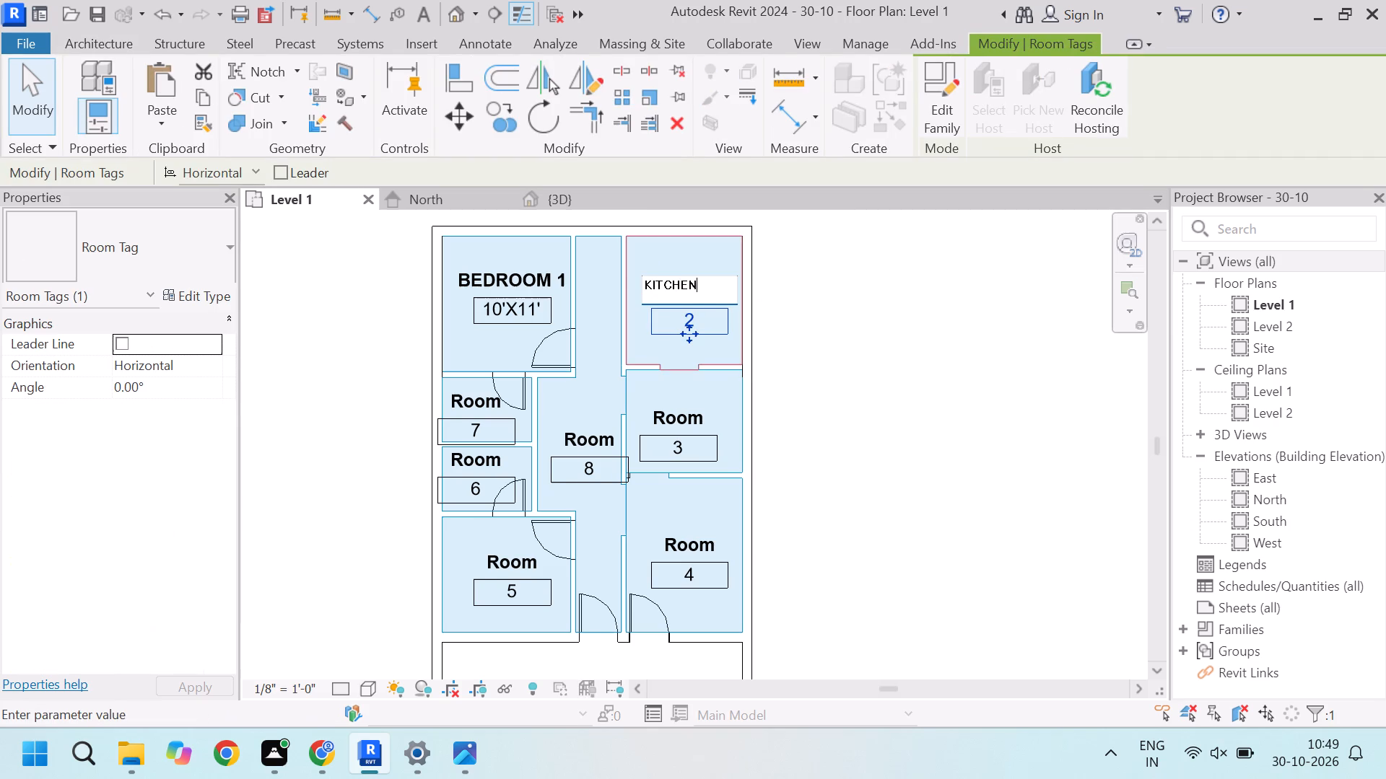
click(814, 361)
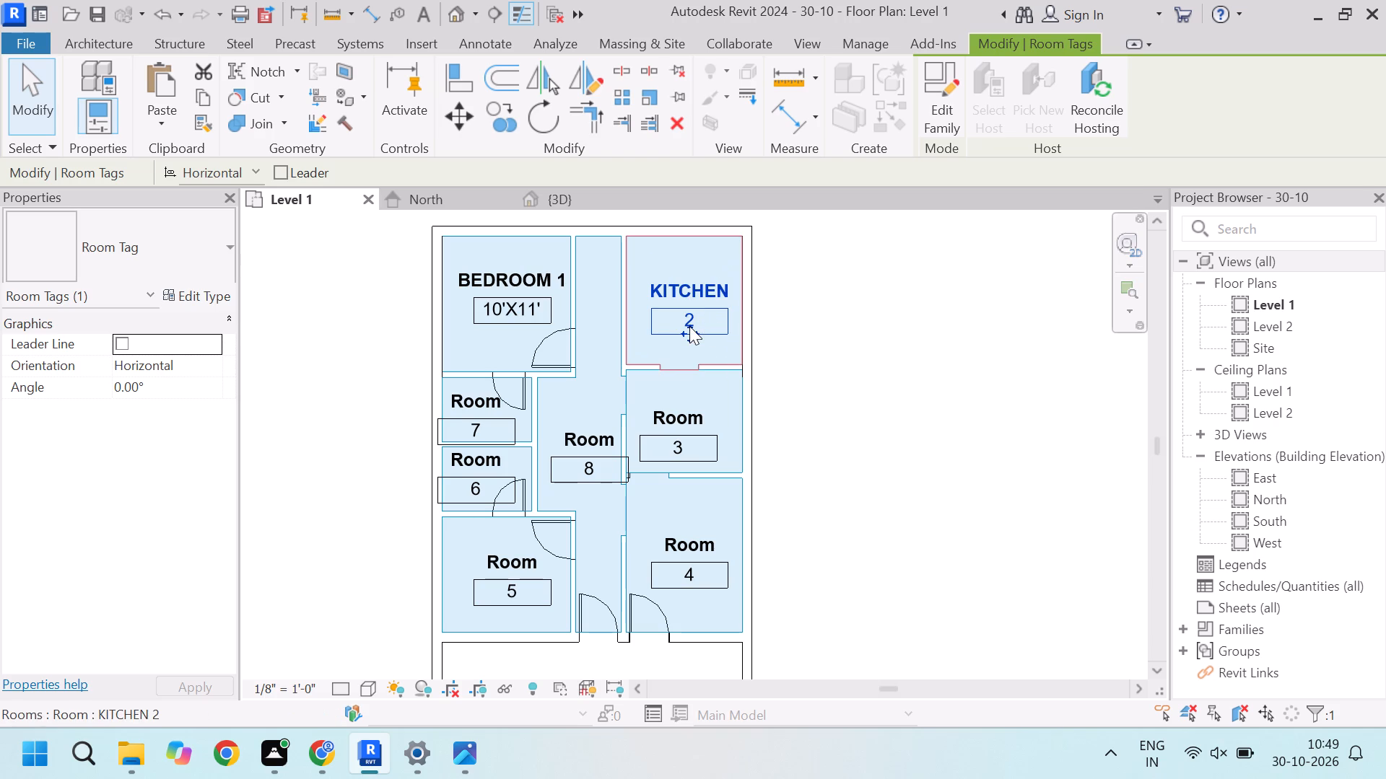
Replace the number in the KITCHEN tag with the room size 9'X10'.
double_click(693, 317)
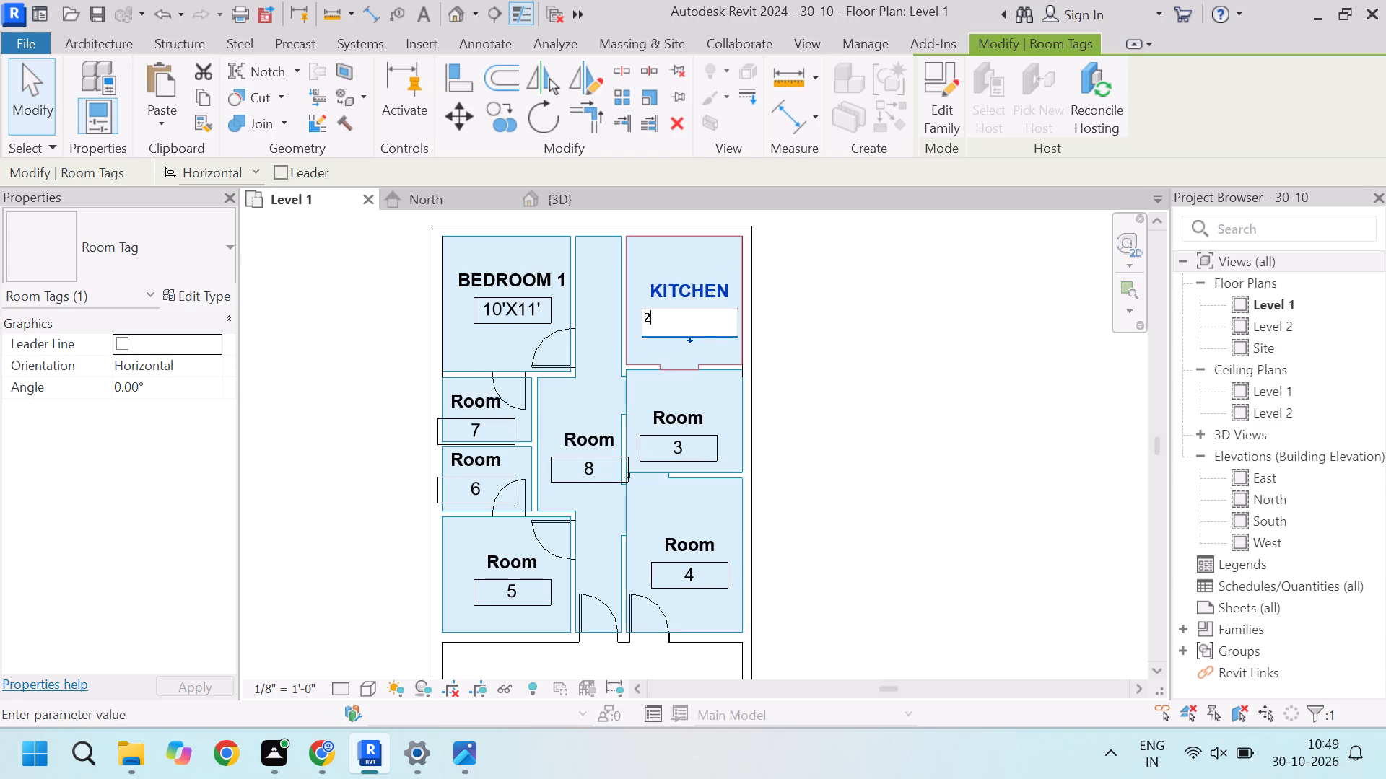
key(BackSpace)
text(9')
key(x)
text(10)
key(apostrophe)
click(851, 364)
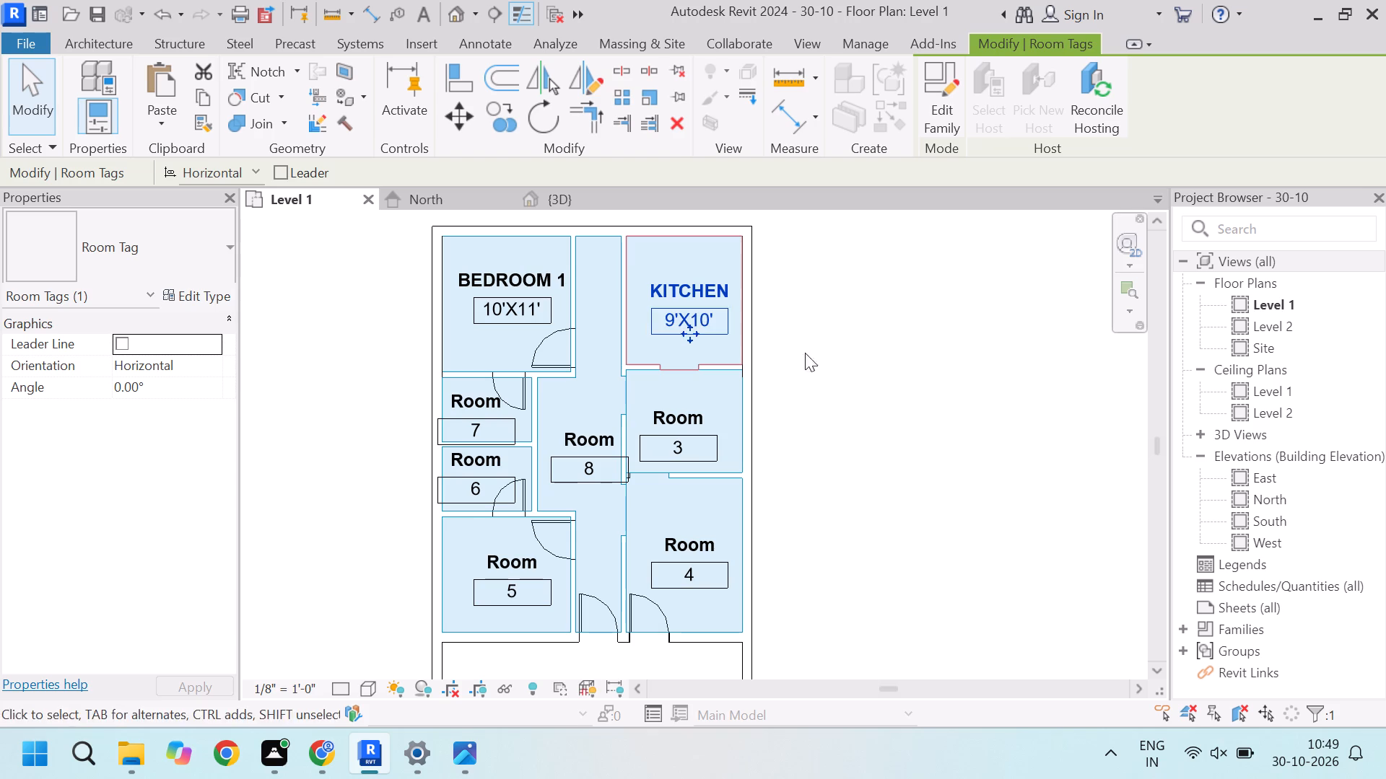
Rename room 7, below BEDROOM 1, as BATH 1 through its tag.
click(476, 404)
double_click(476, 404)
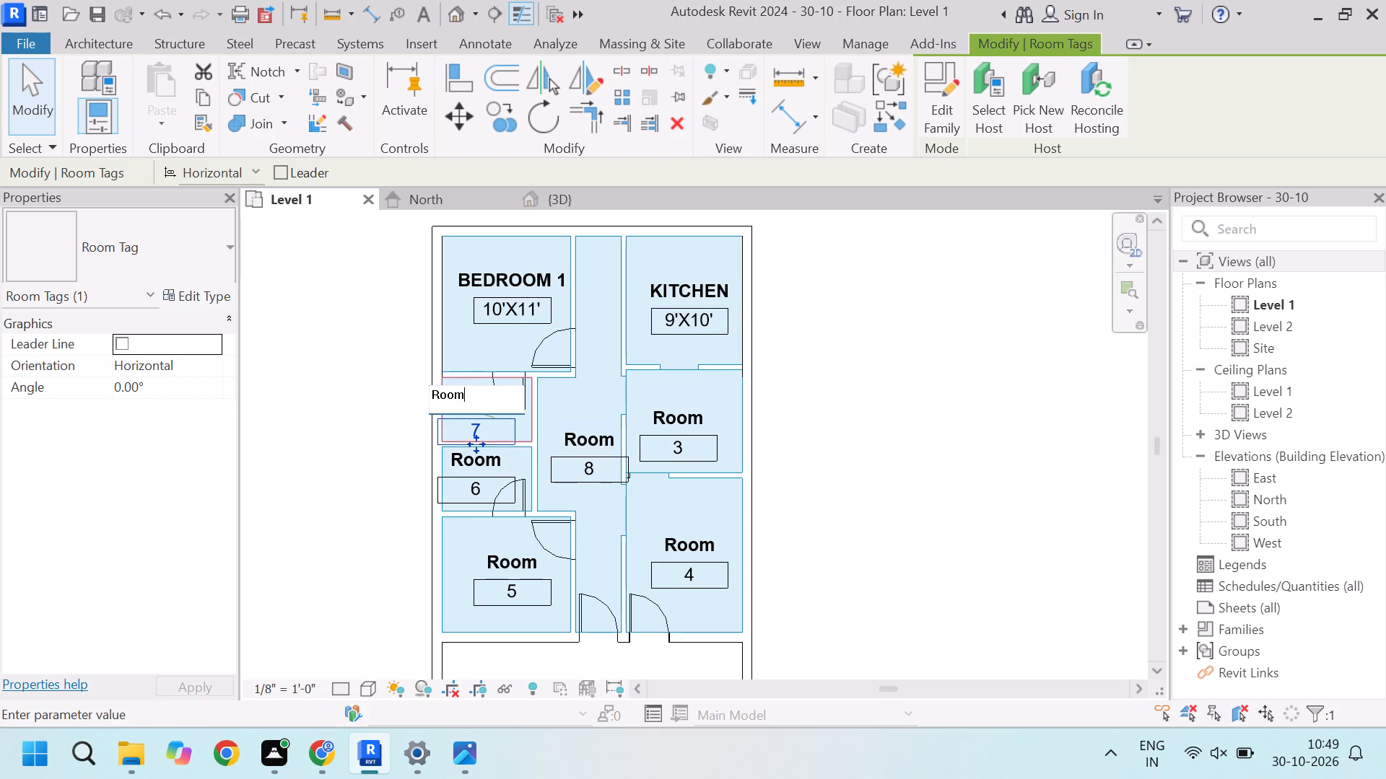
drag(461, 406, 421, 406)
text(BATH)
key(space)
text(1)
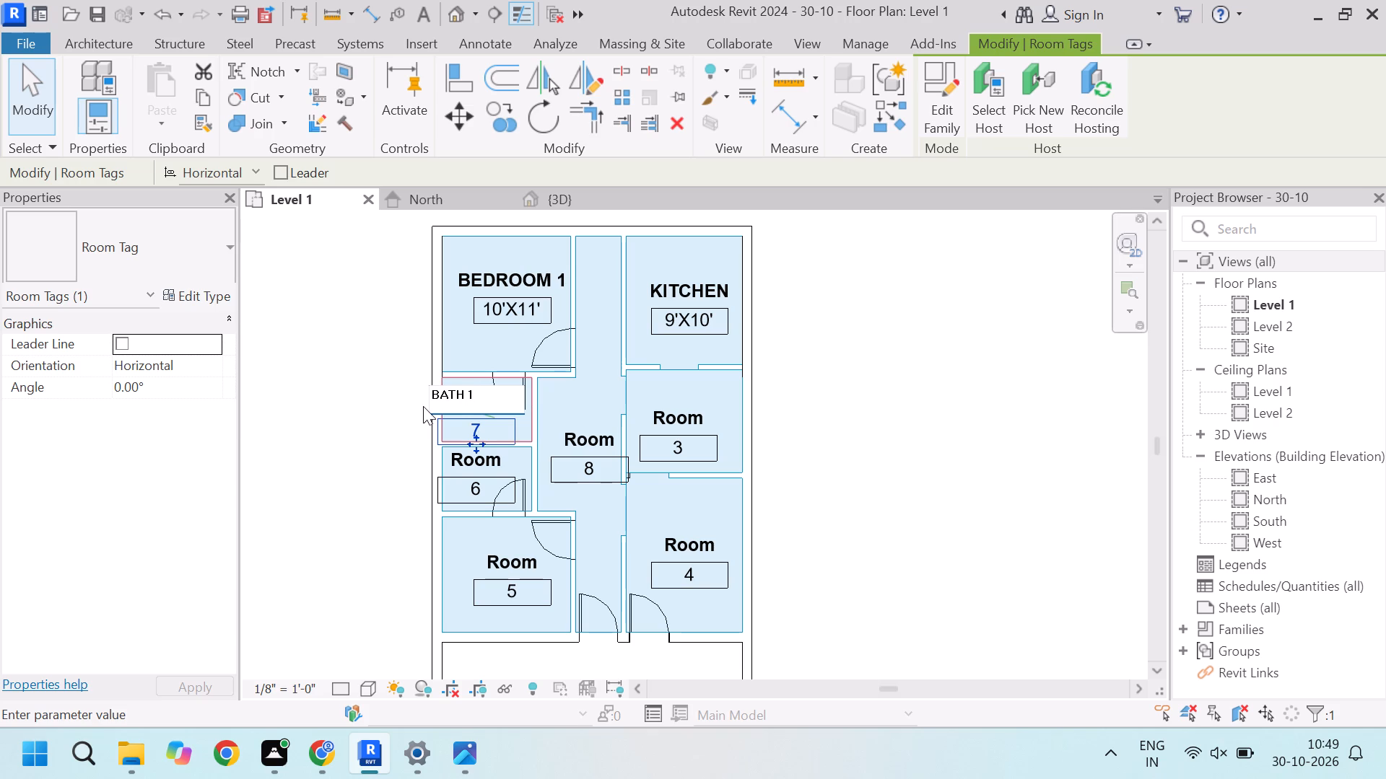
click(1025, 417)
Replace the number in the BATH 1 tag with the room size 5'X7'.
double_click(476, 430)
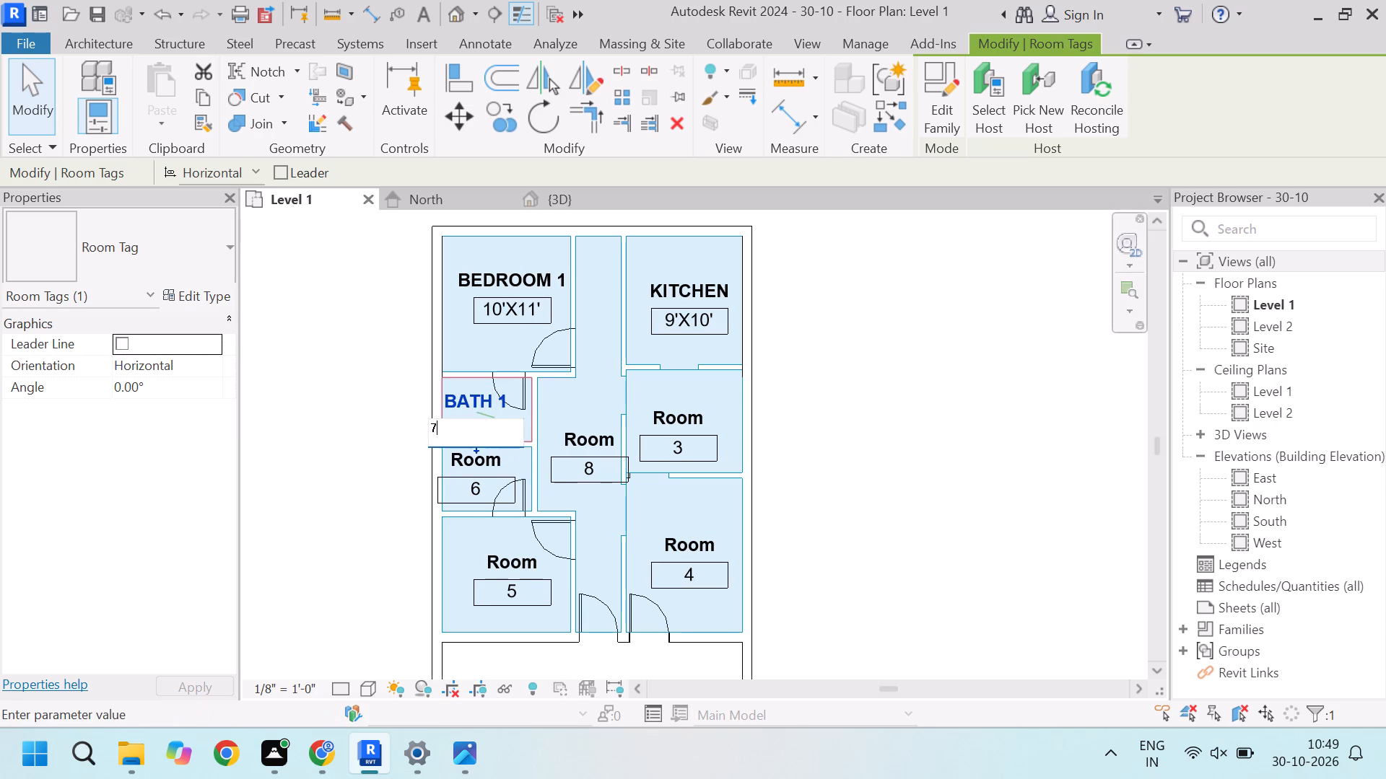
drag(489, 433, 375, 428)
key(5)
key(apostrophe)
text(X7)
key(apostrophe)
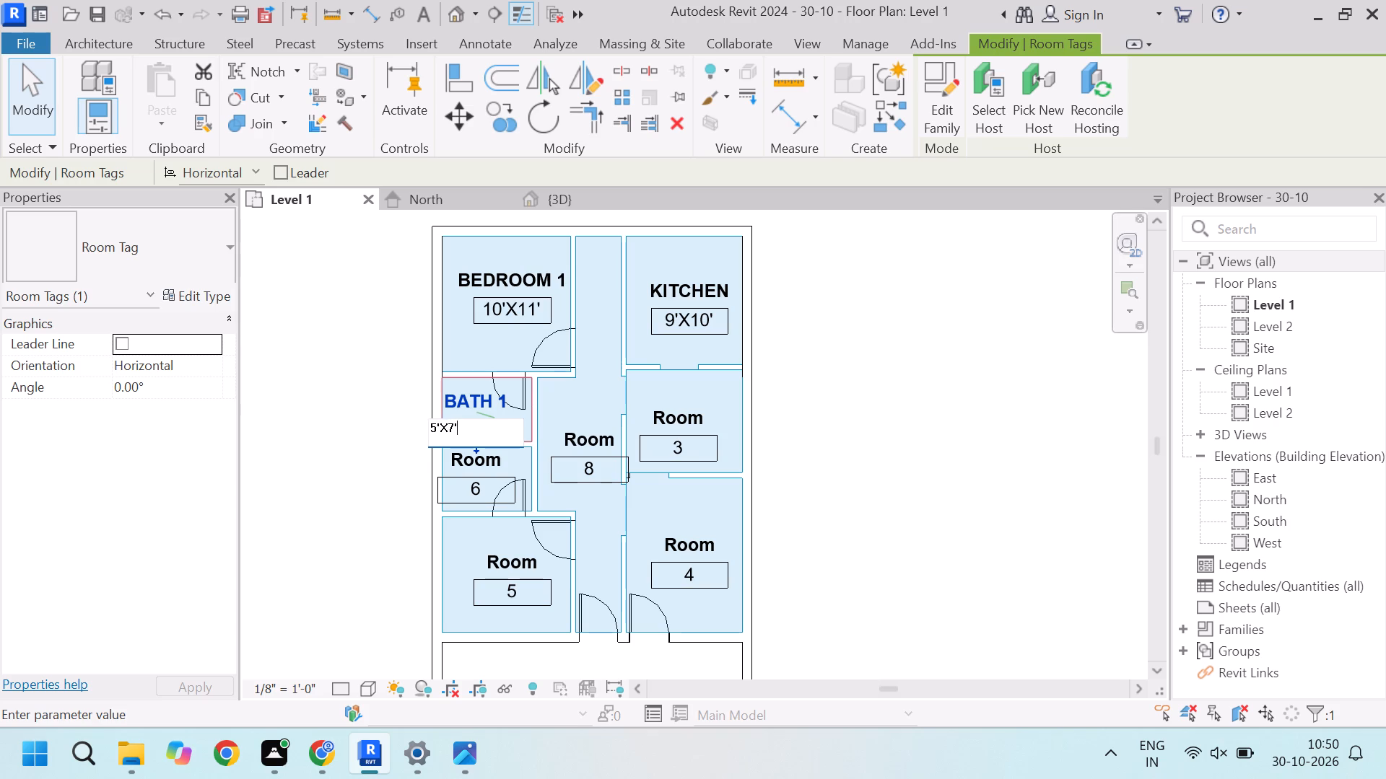
click(364, 412)
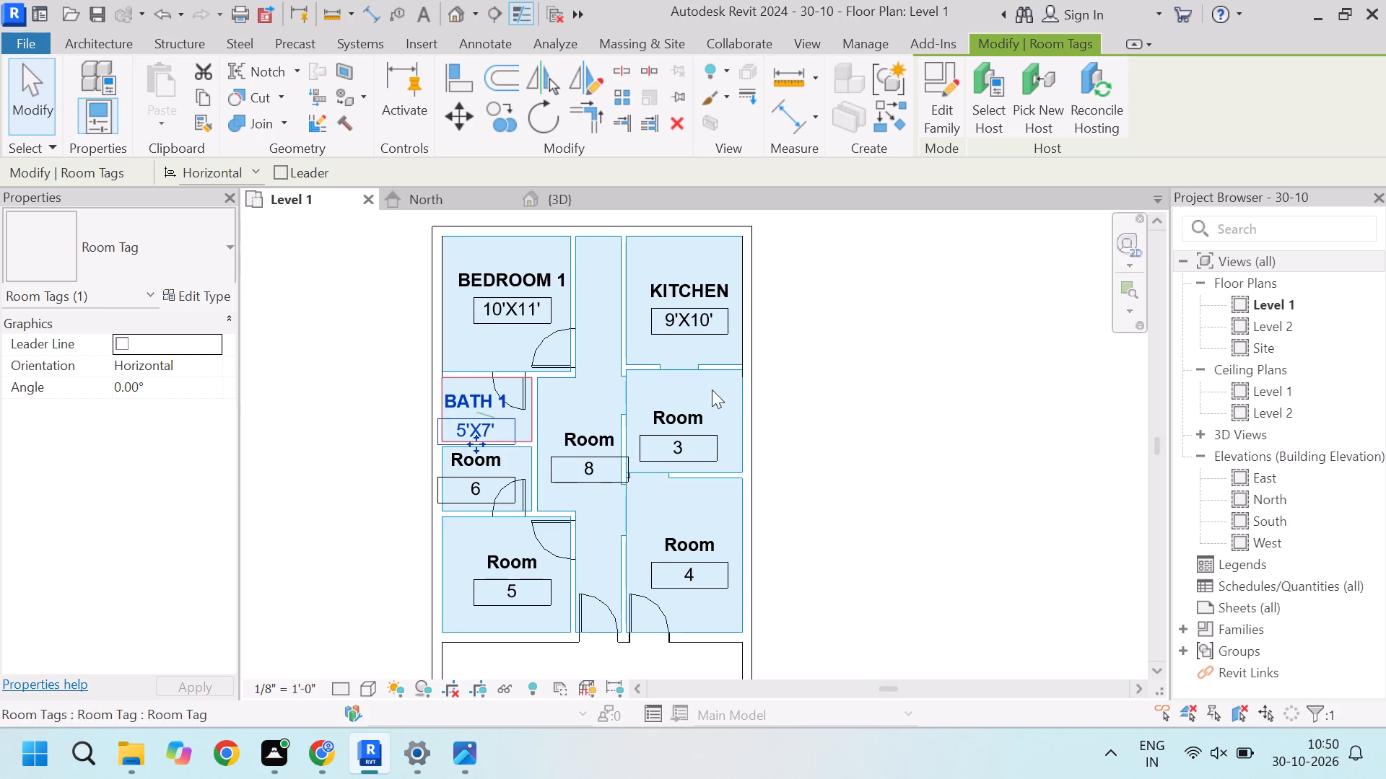
click(902, 389)
Move the BATH 1 tag slightly up and away from the exterior wall so it sits fully inside its room.
scroll(507, 427, up, 3)
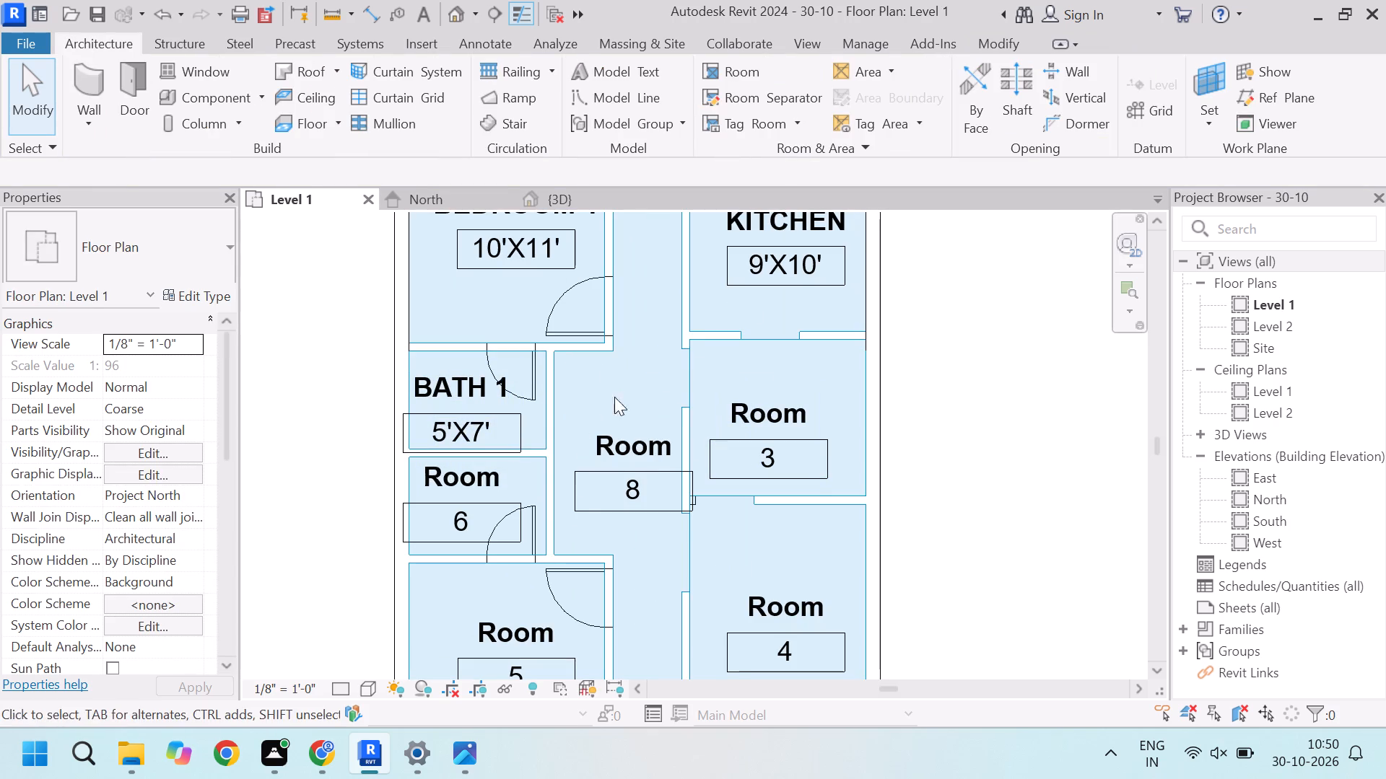
scroll(487, 405, up, 3)
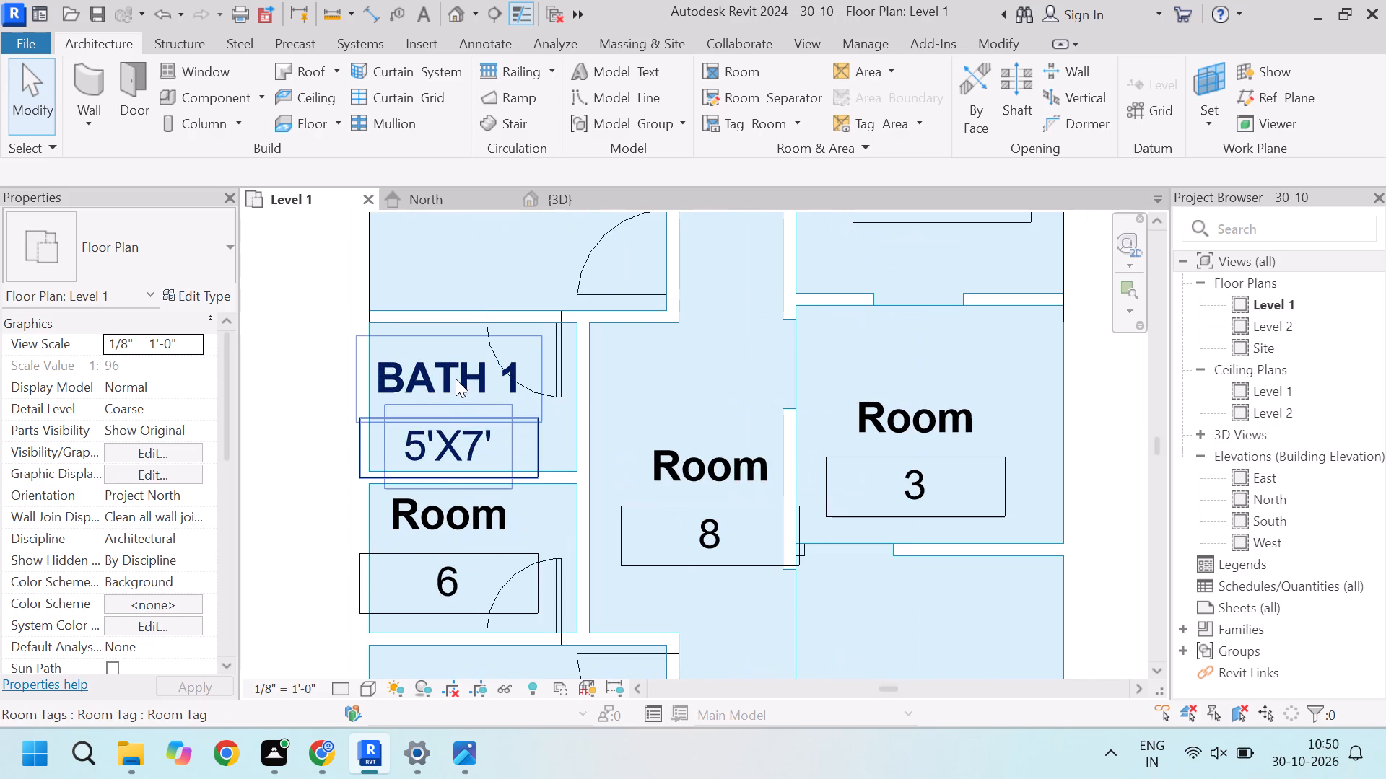
click(456, 379)
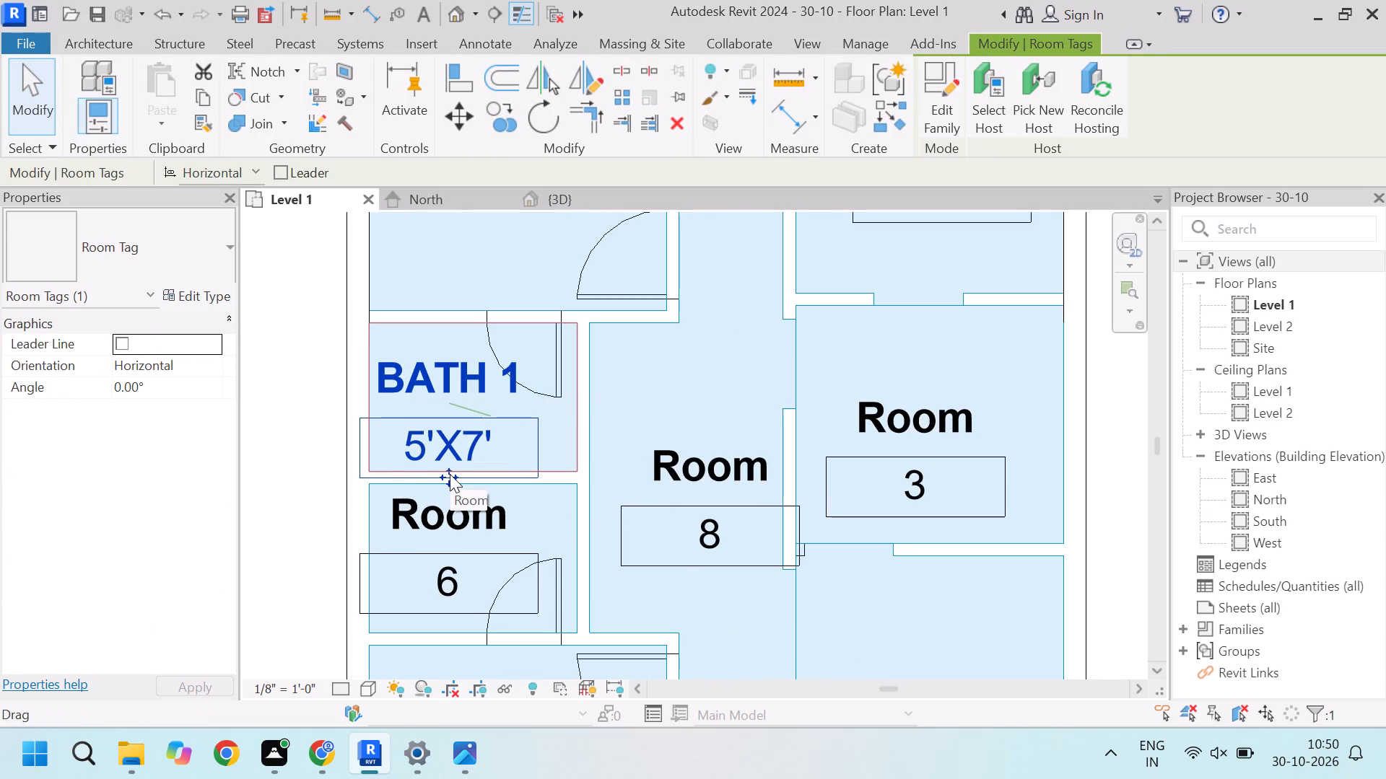
scroll(450, 480, up, 4)
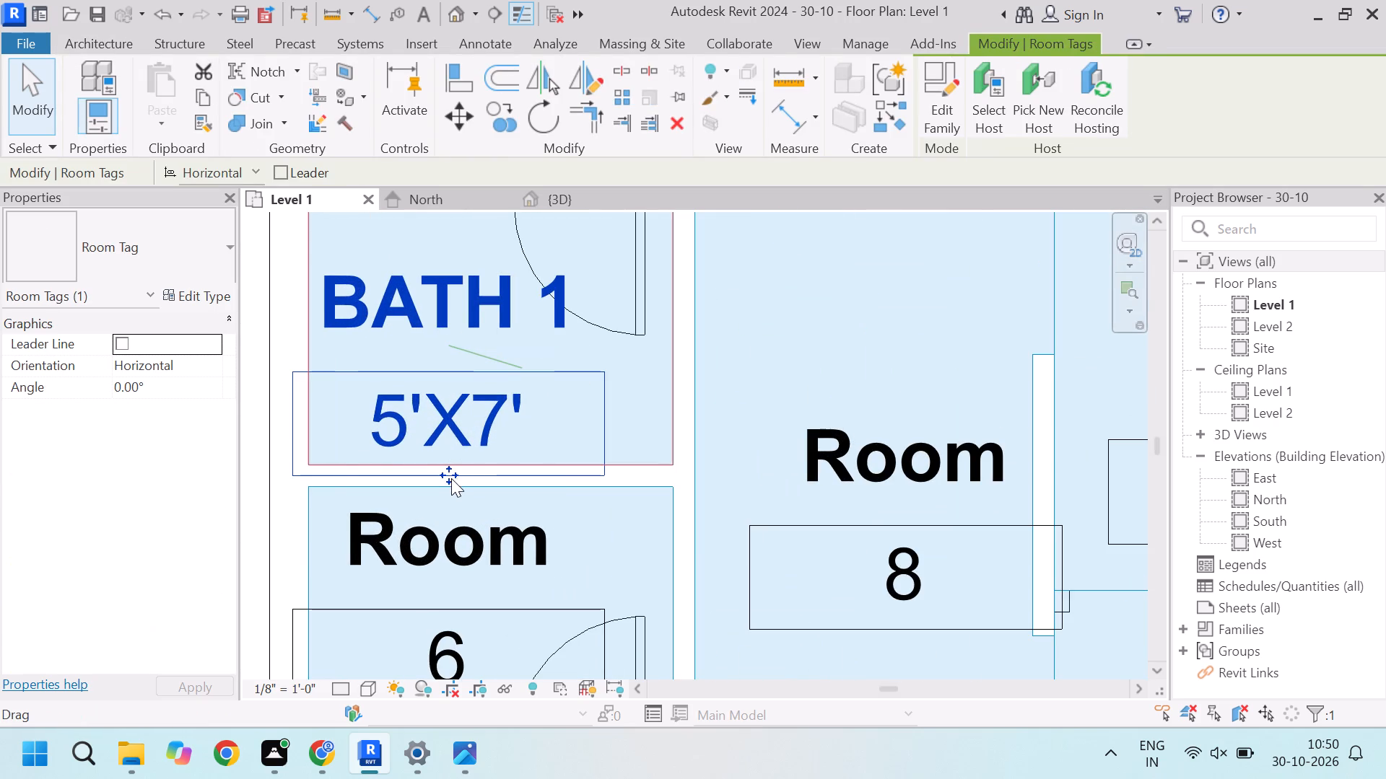
scroll(494, 439, down, 4)
click(235, 362)
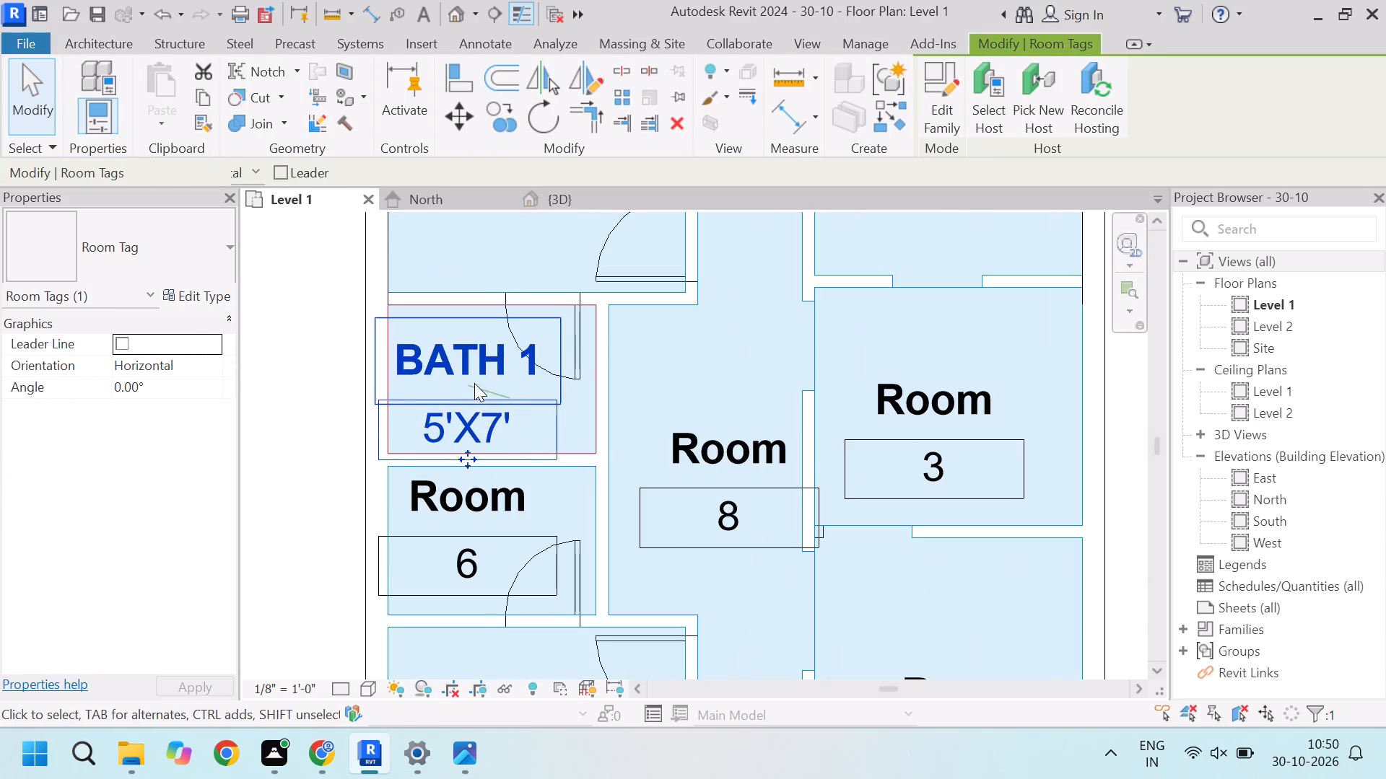
click(302, 378)
click(505, 413)
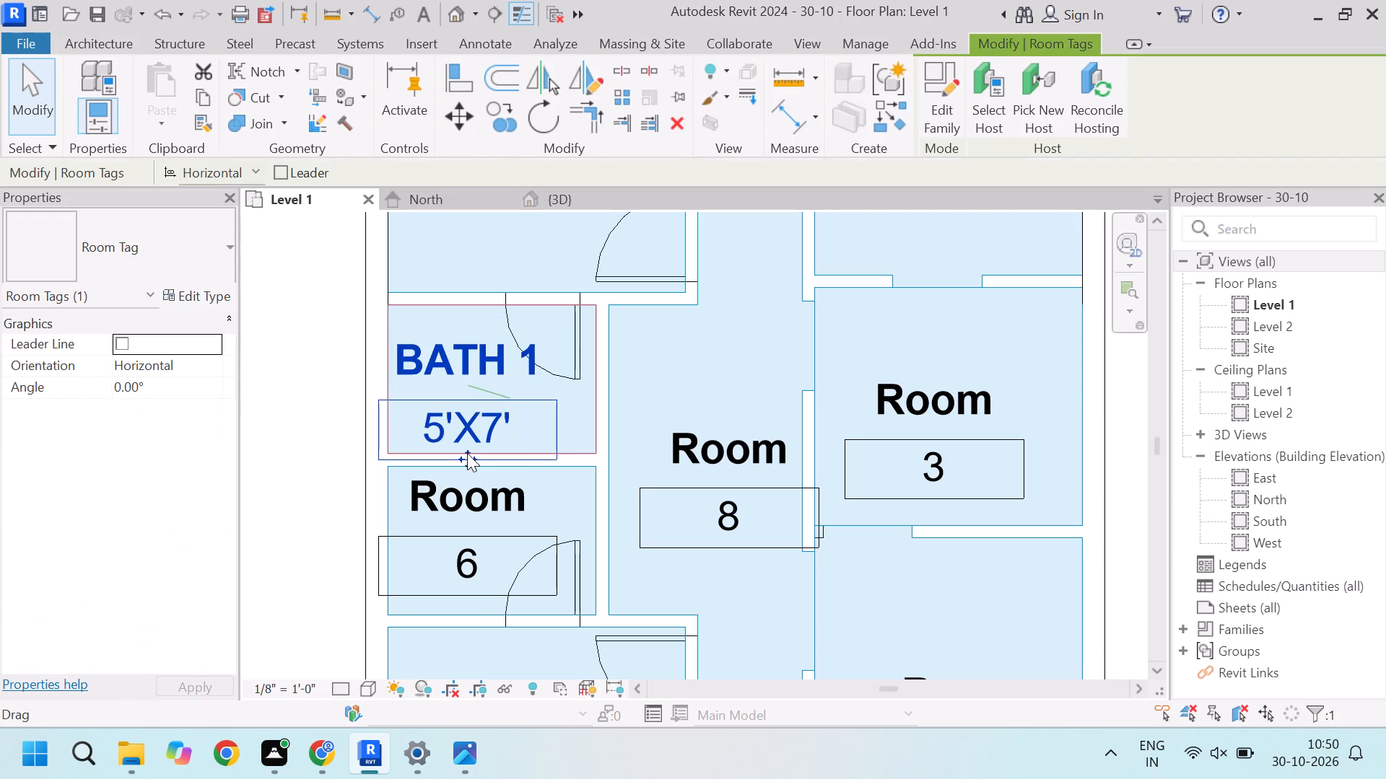
drag(467, 453, 481, 431)
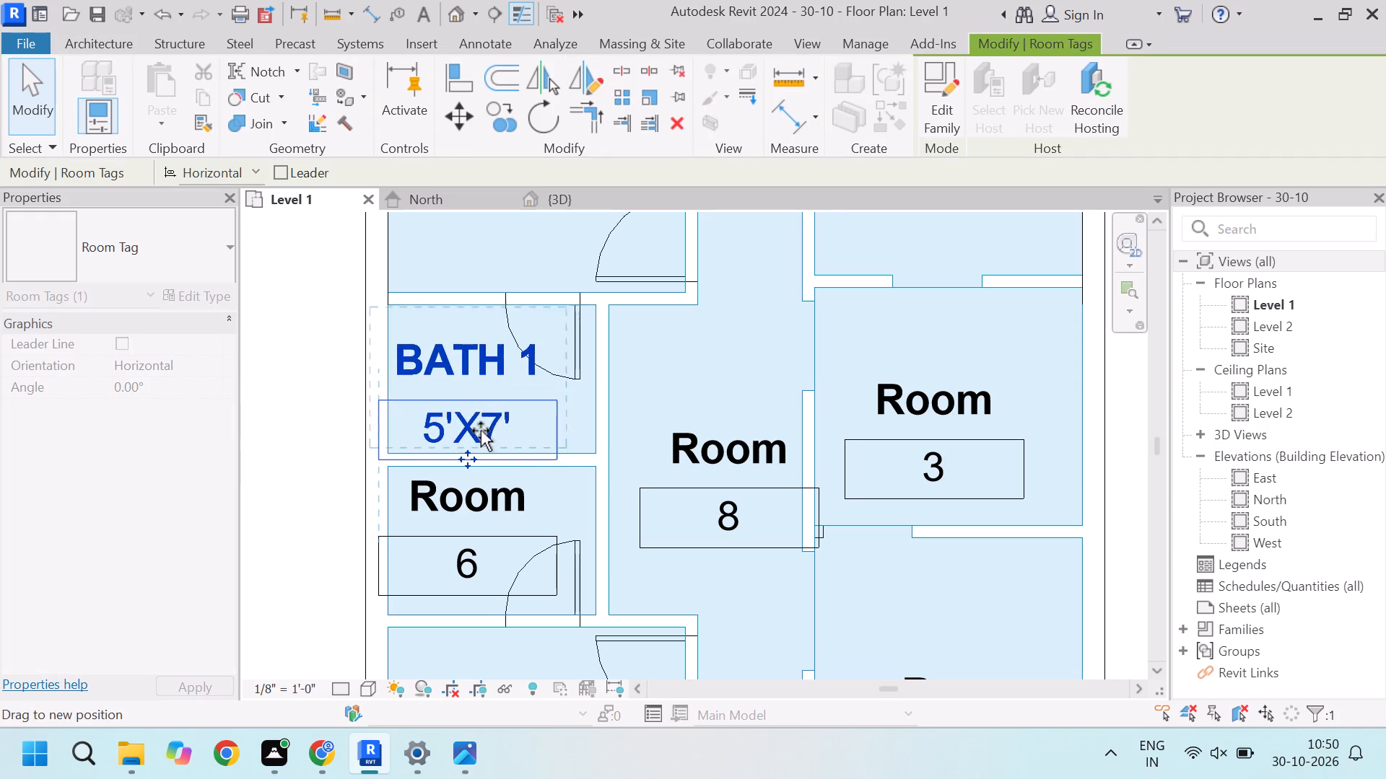
drag(481, 431, 492, 433)
click(310, 340)
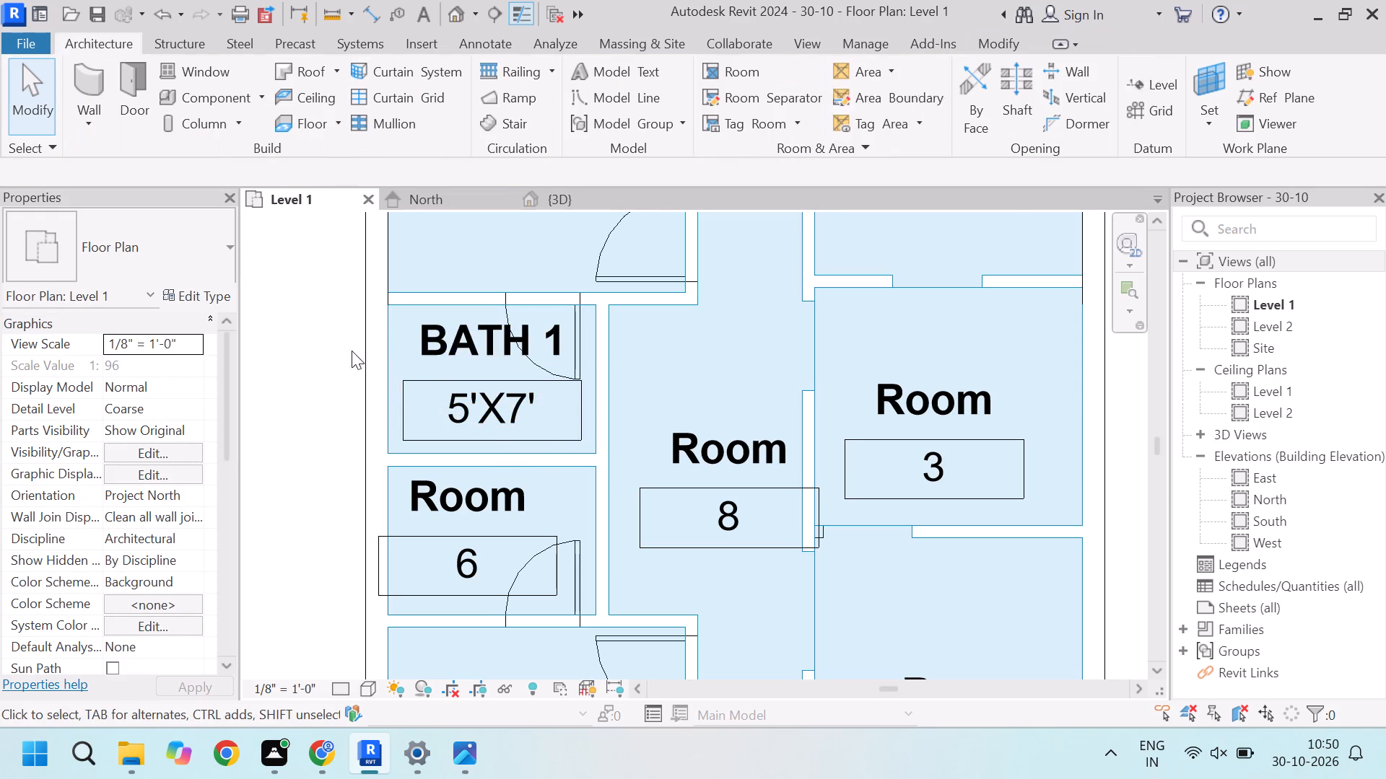
Rename room 6, directly below BATH 1, as BATH 2 through its tag.
scroll(420, 356, down, 4)
scroll(514, 348, up, 3)
scroll(657, 379, down, 3)
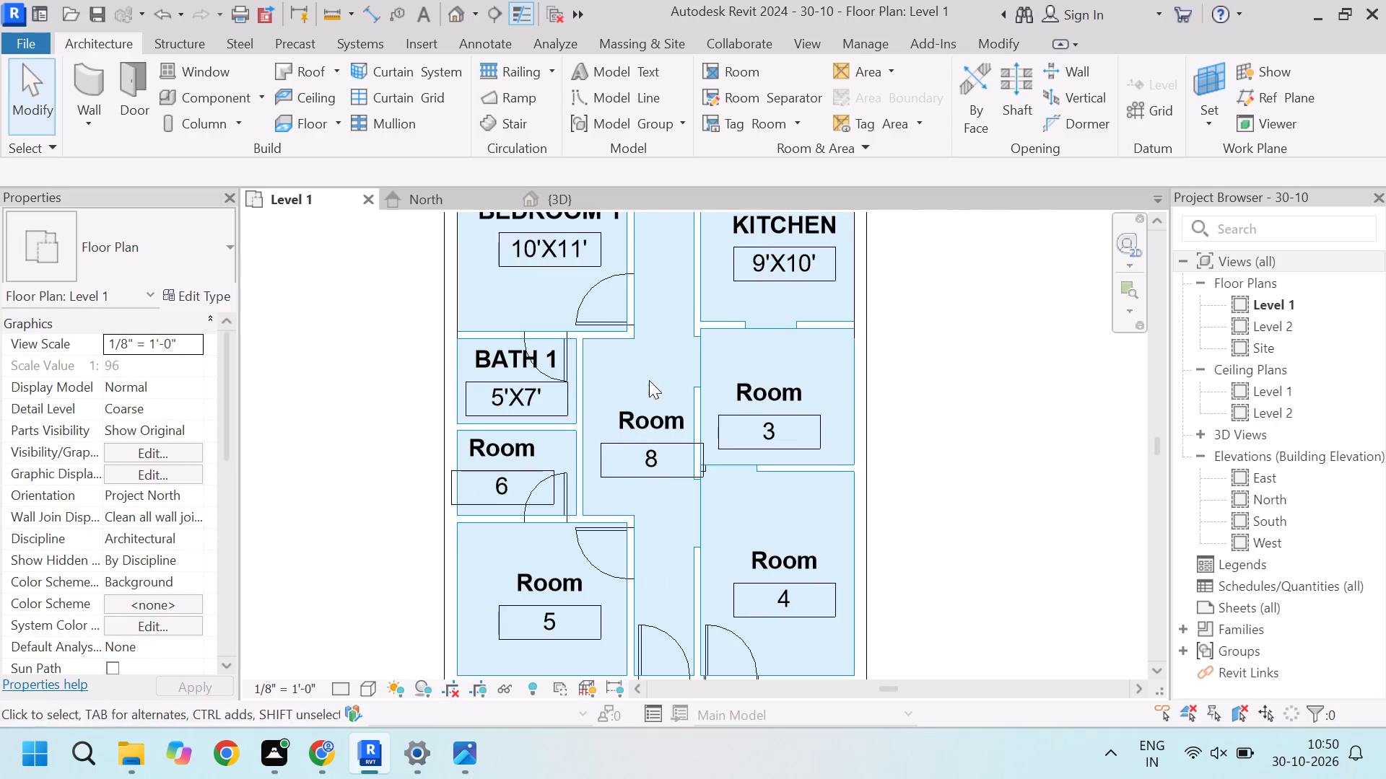
scroll(536, 367, up, 3)
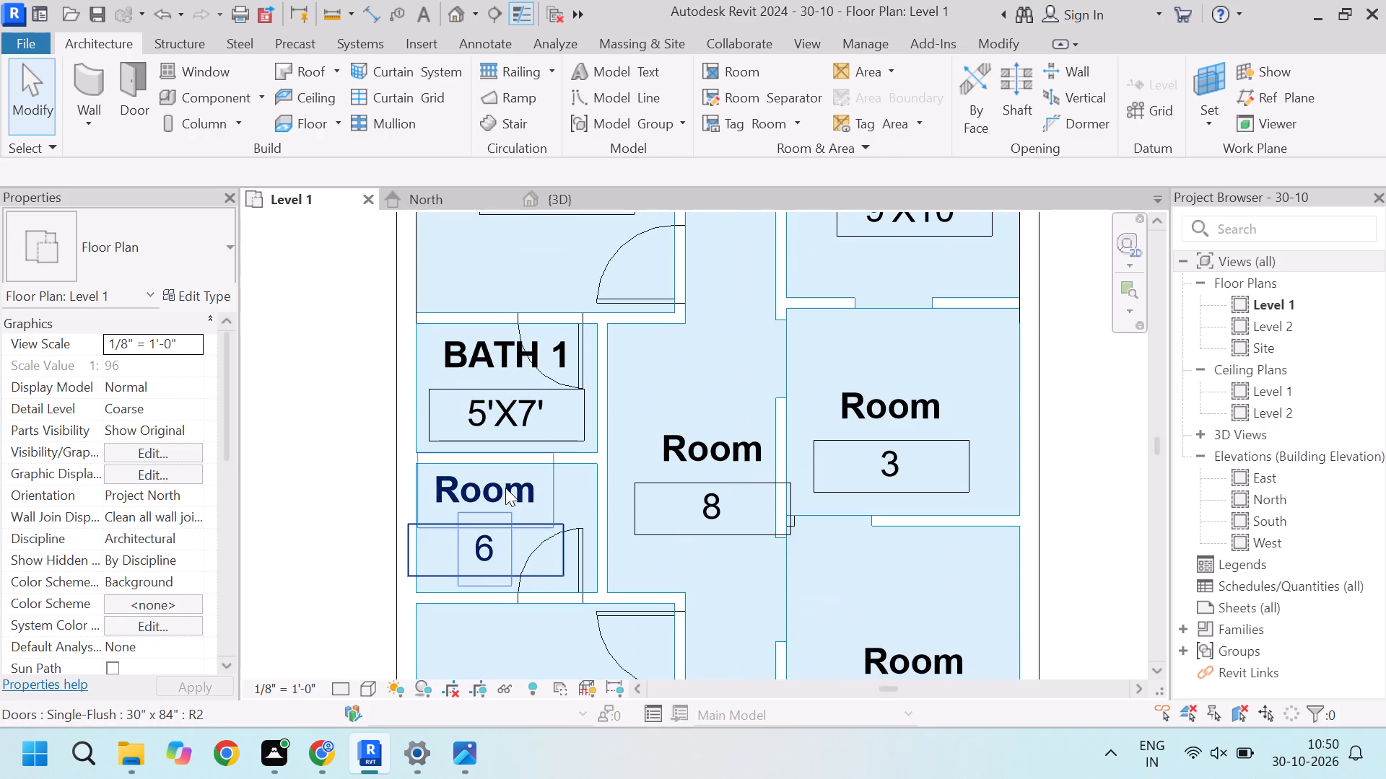
double_click(517, 485)
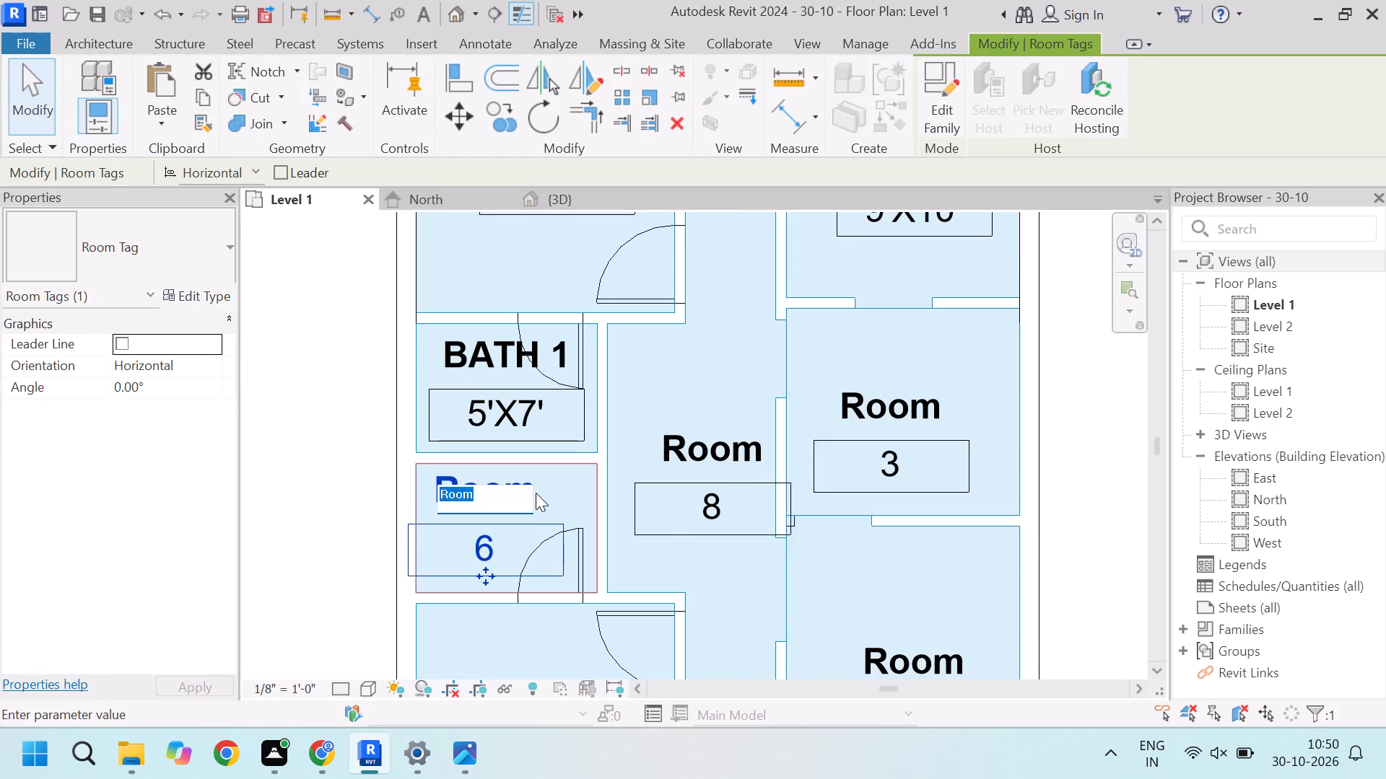
text(BATH 2)
click(336, 438)
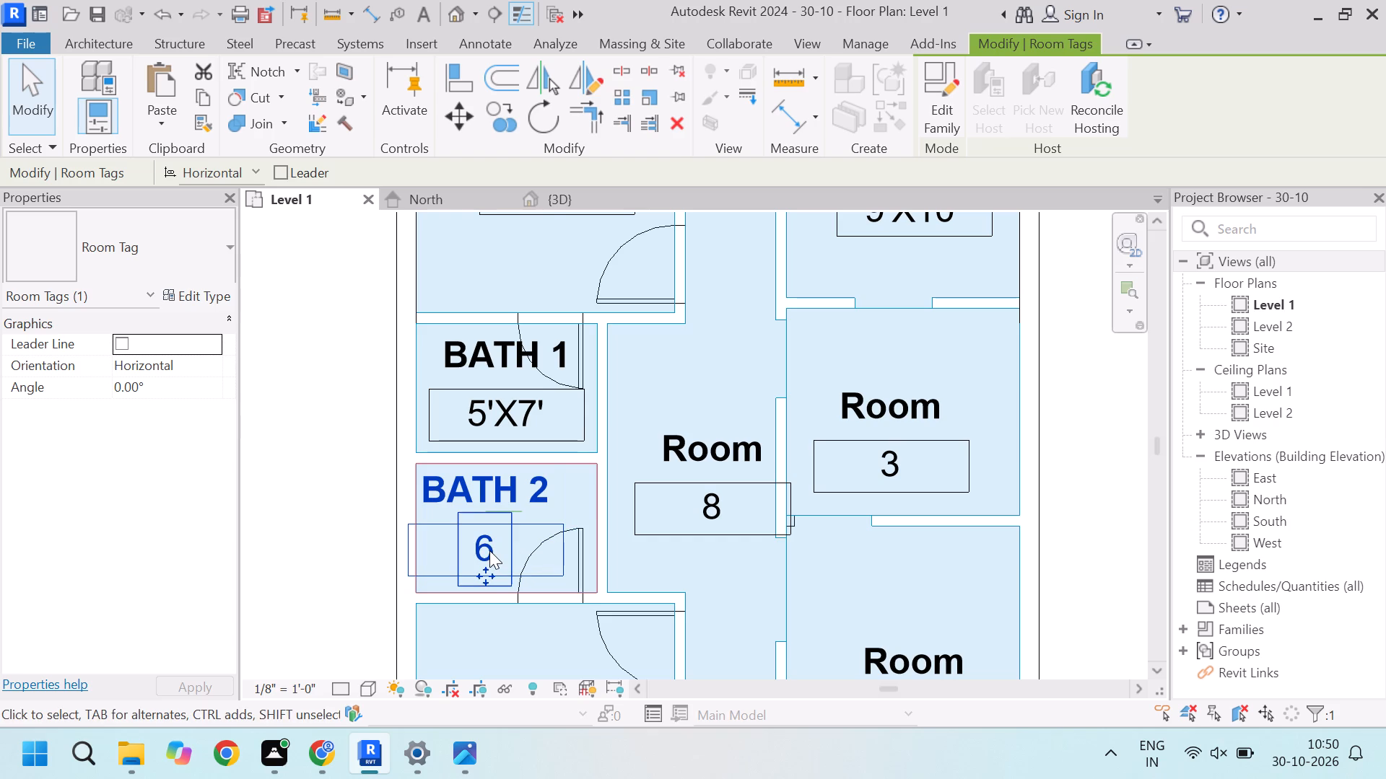
Replace the number in the BATH 2 tag with the room size 5'X7'.
double_click(486, 547)
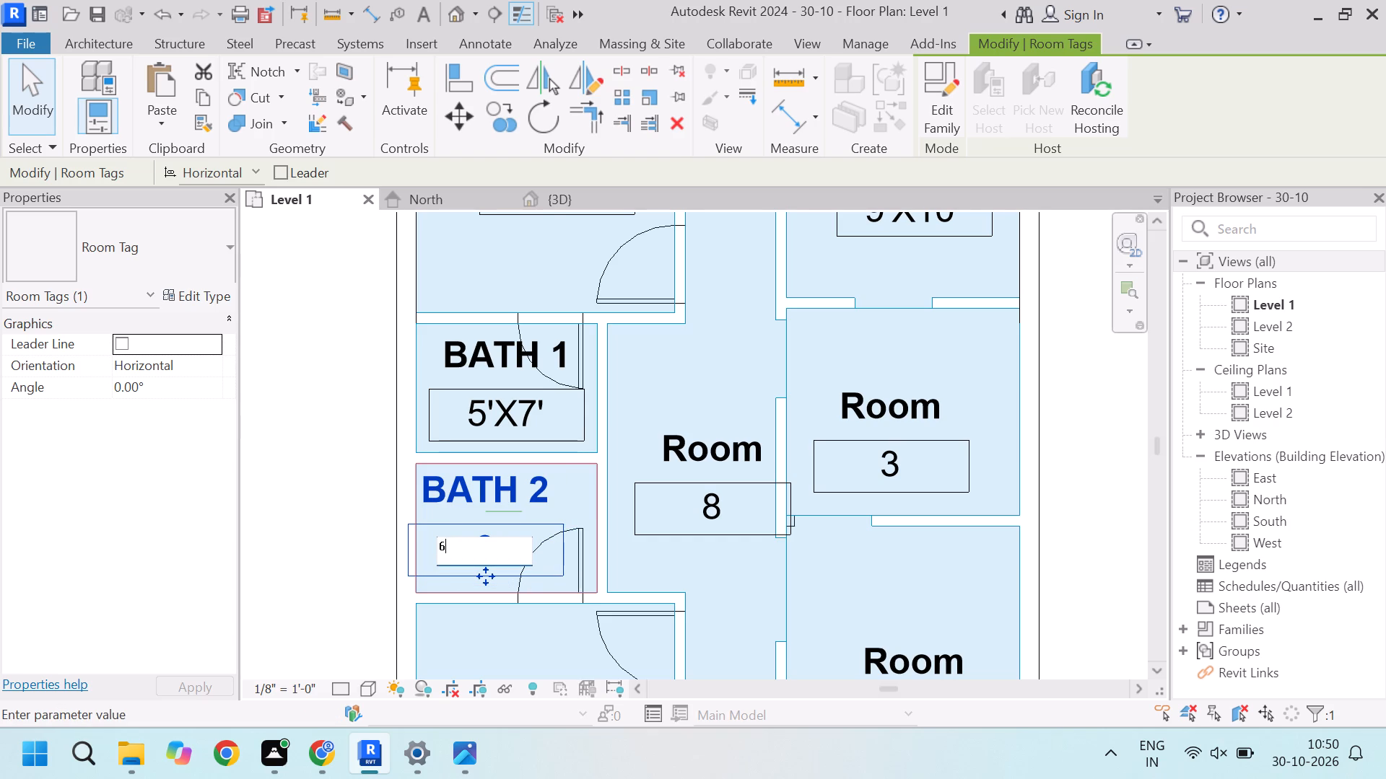
drag(474, 549, 425, 545)
text(5')
key(x)
key(7)
key(apostrophe)
click(348, 513)
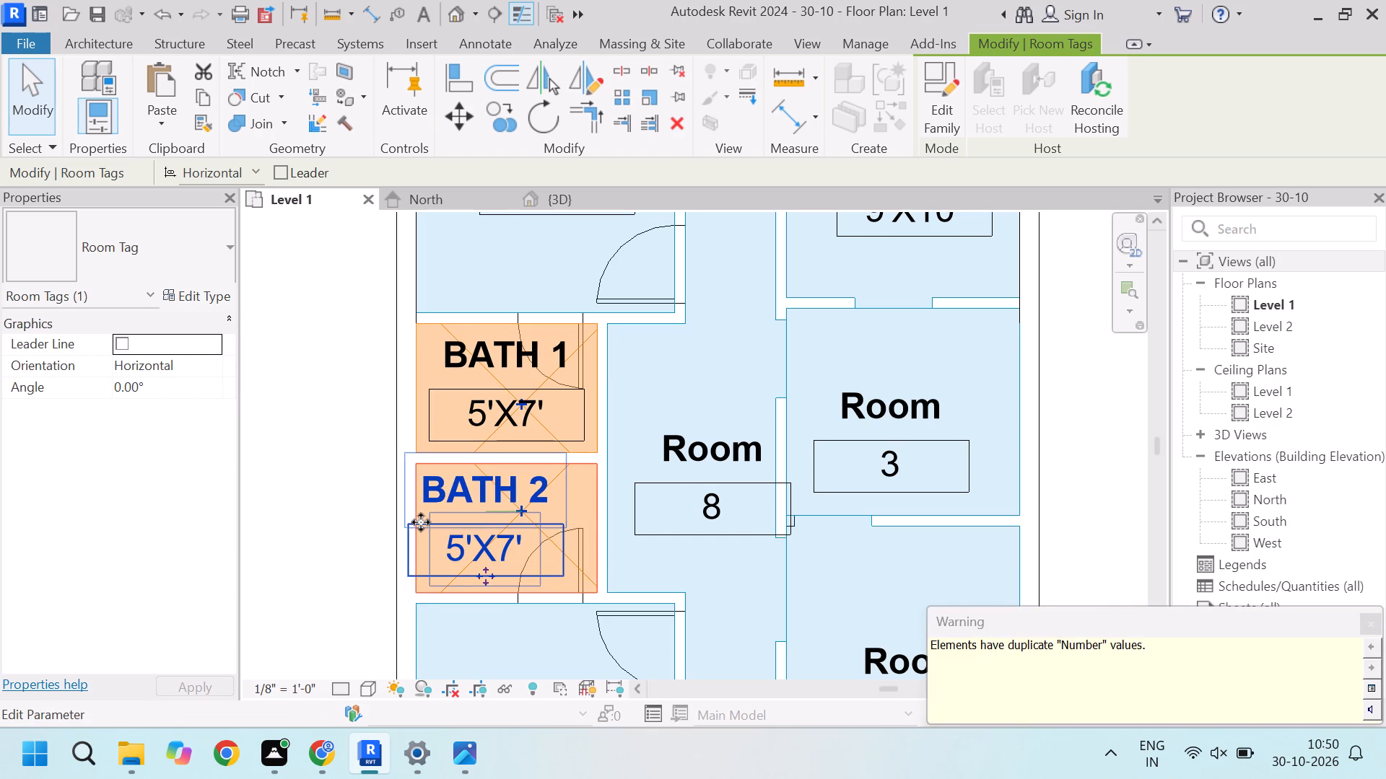
click(359, 465)
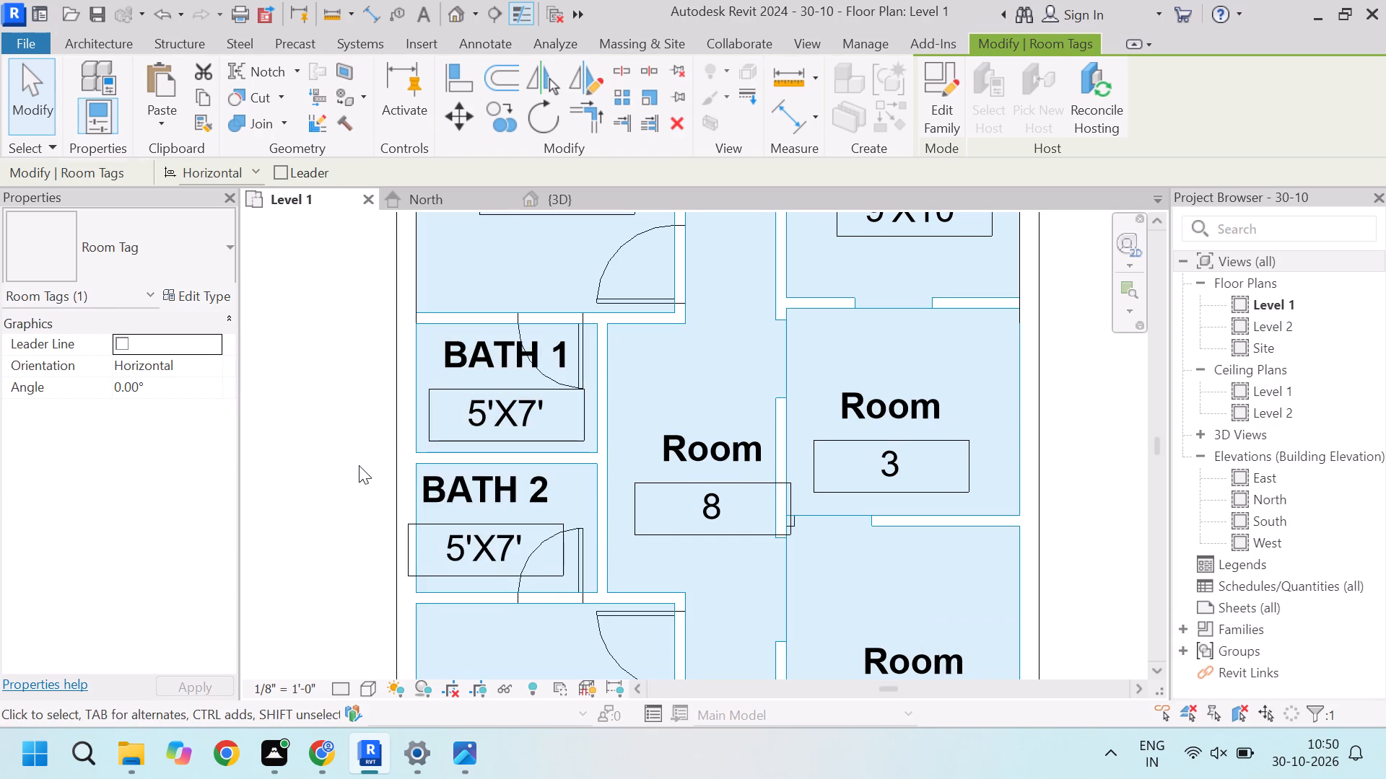
Move the BATH 2 tag sideways into its room so it lines up directly below the BATH 1 tag.
scroll(370, 464, down, 3)
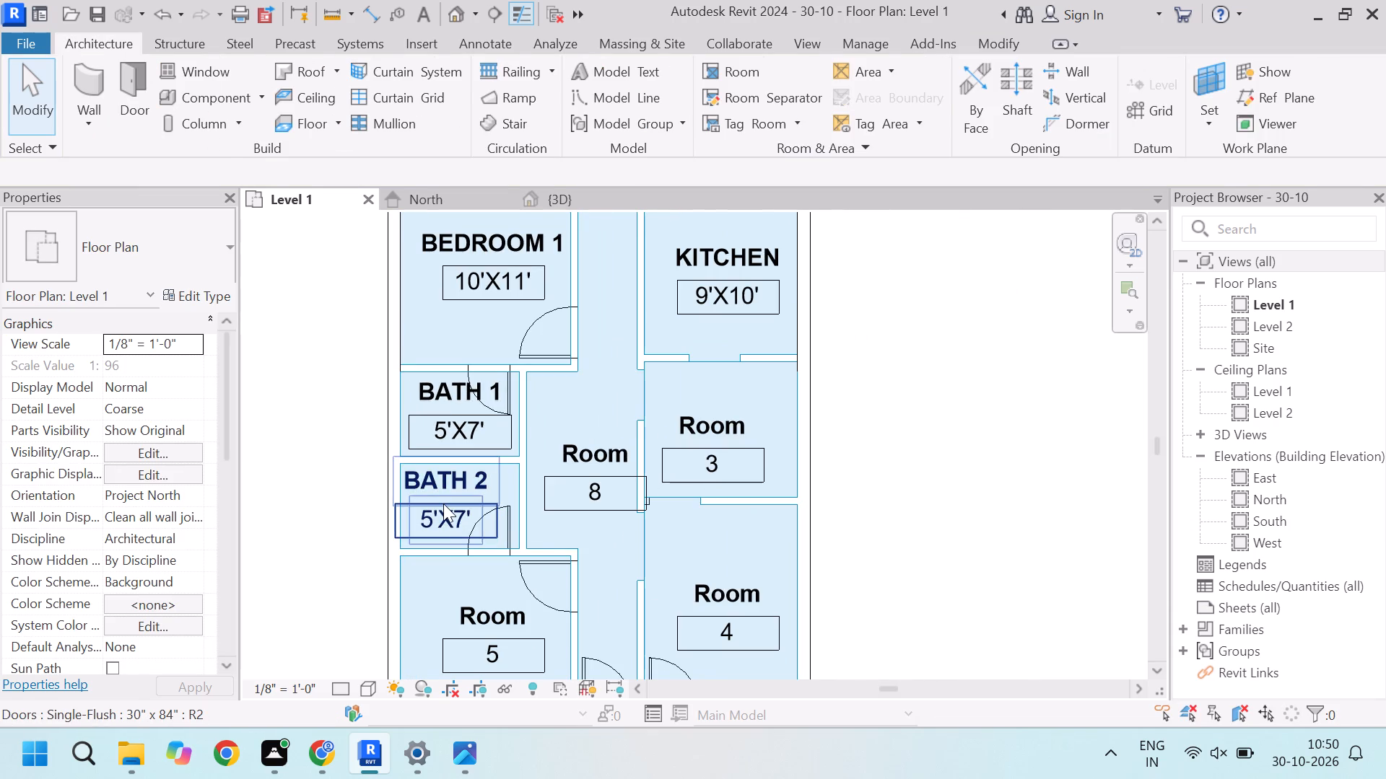
click(443, 503)
drag(445, 536, 463, 536)
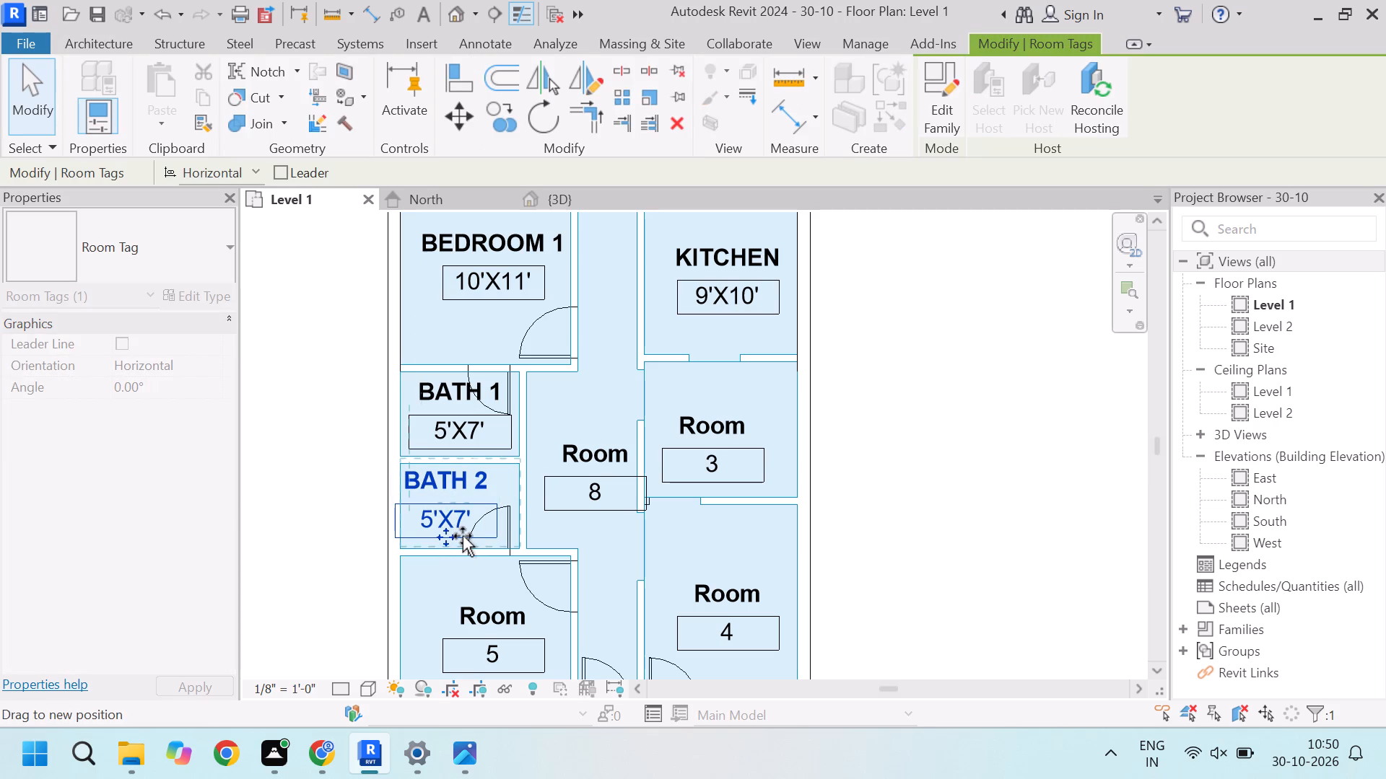
drag(463, 536, 456, 536)
double_click(340, 446)
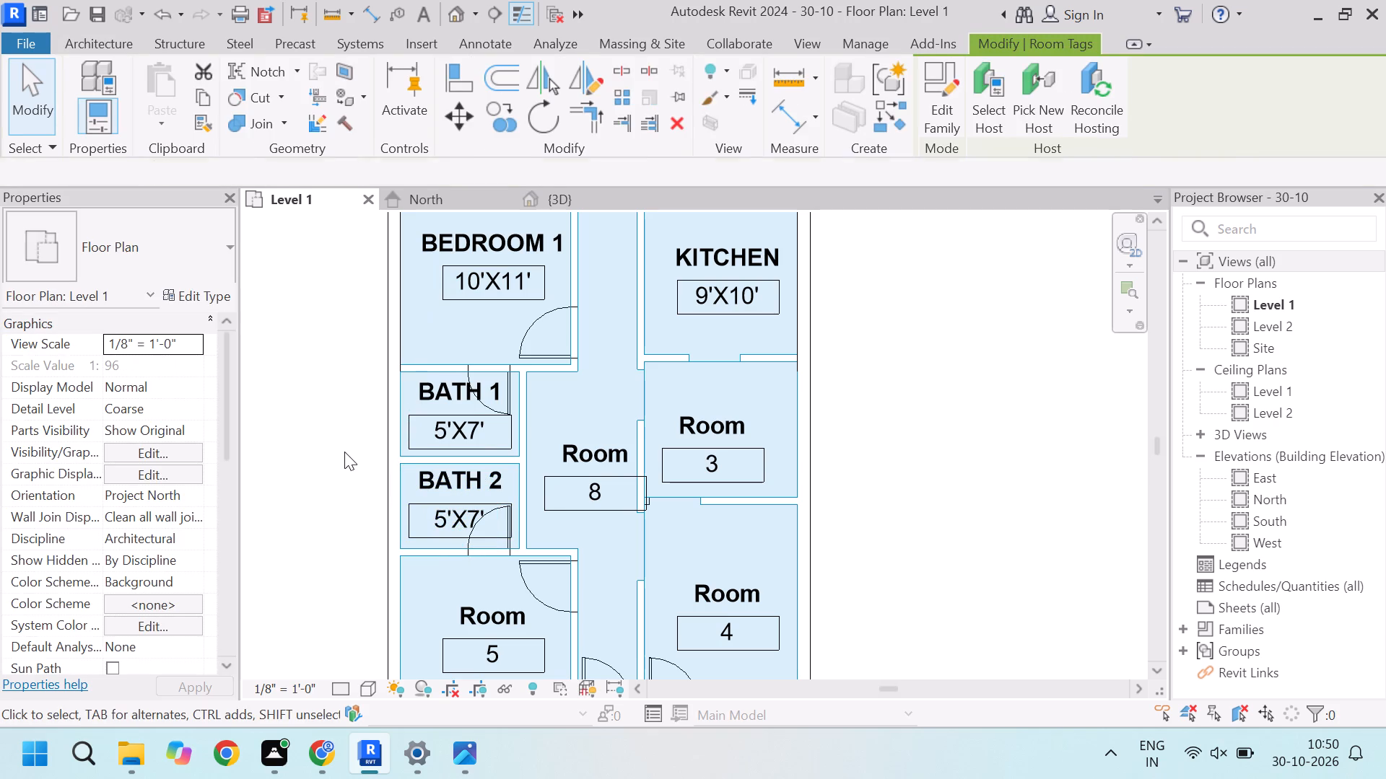
scroll(371, 449, down, 5)
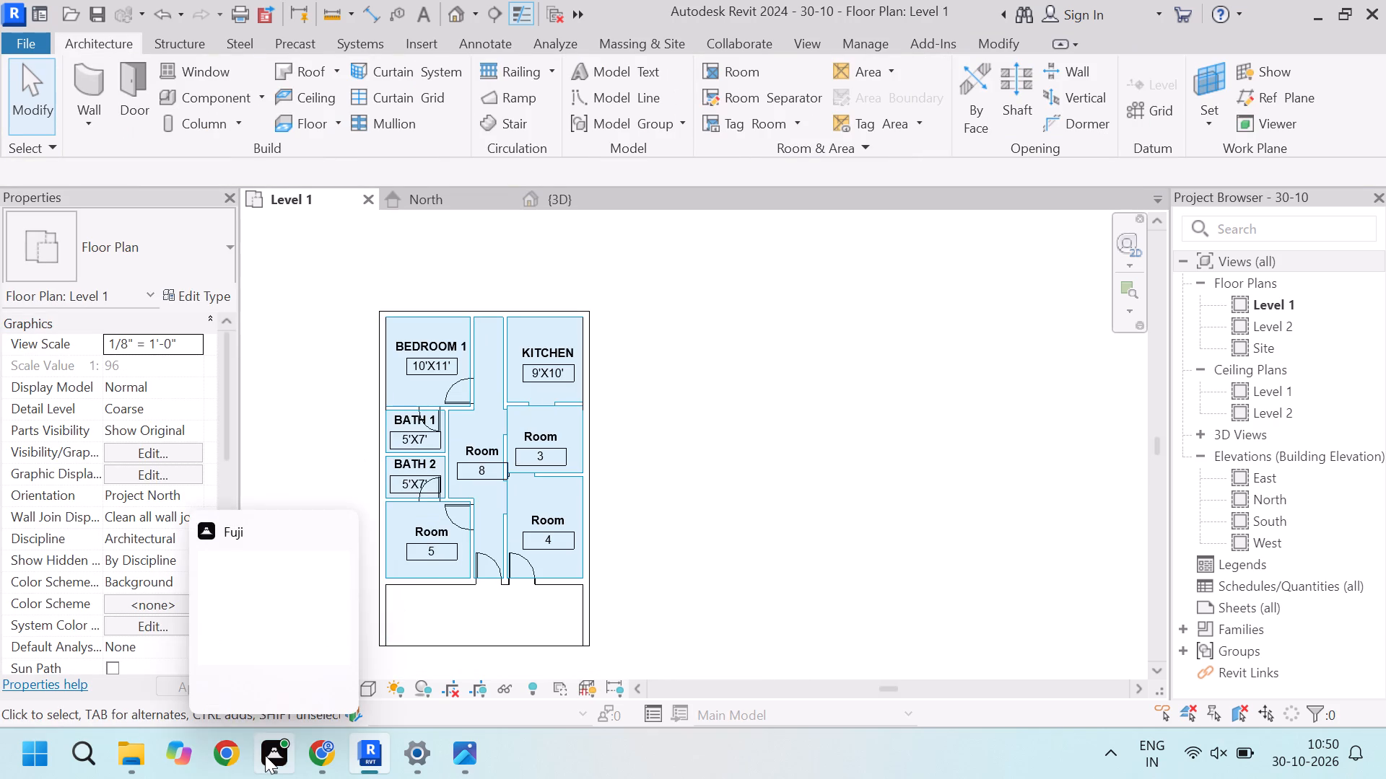
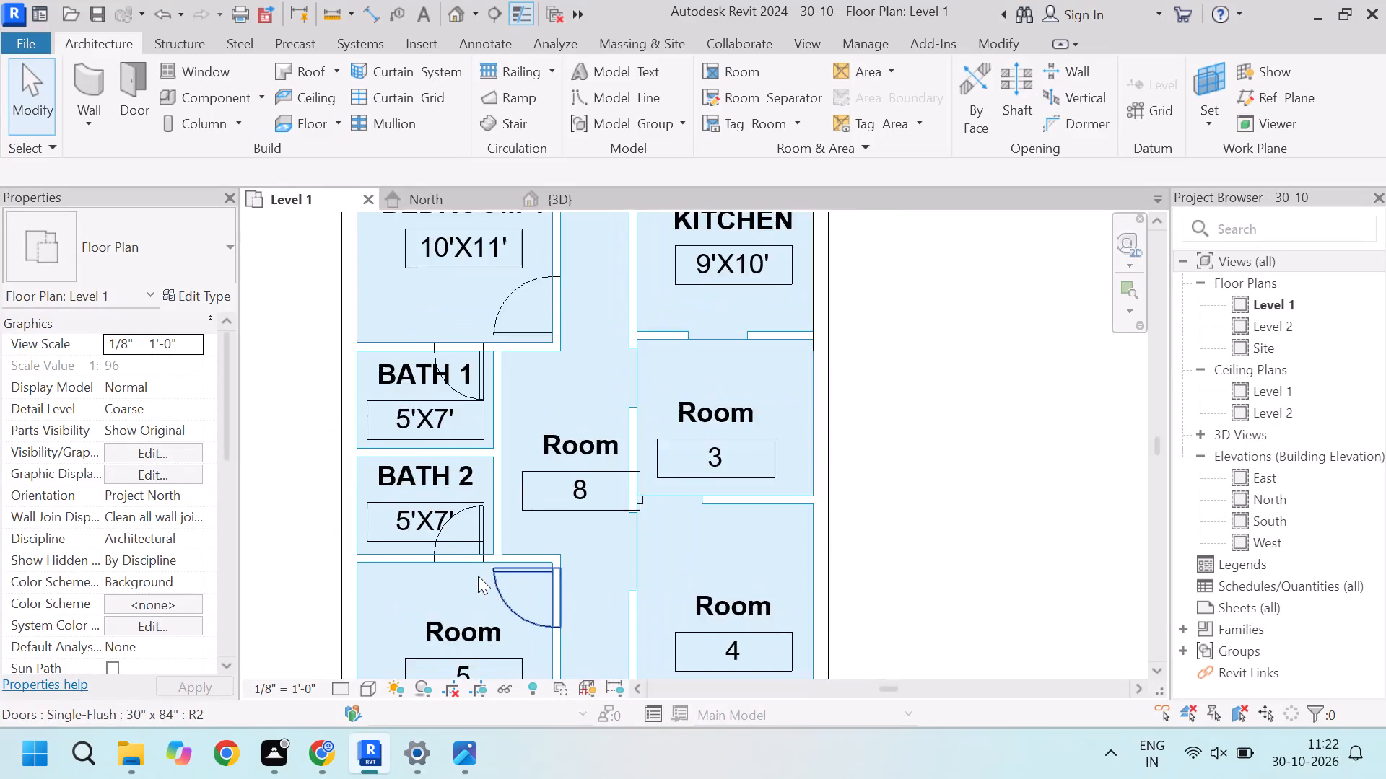
Rename room 5, directly below BATH 2, as BED ROOM 2 through its tag.
scroll(459, 604, up, 8)
scroll(519, 535, down, 5)
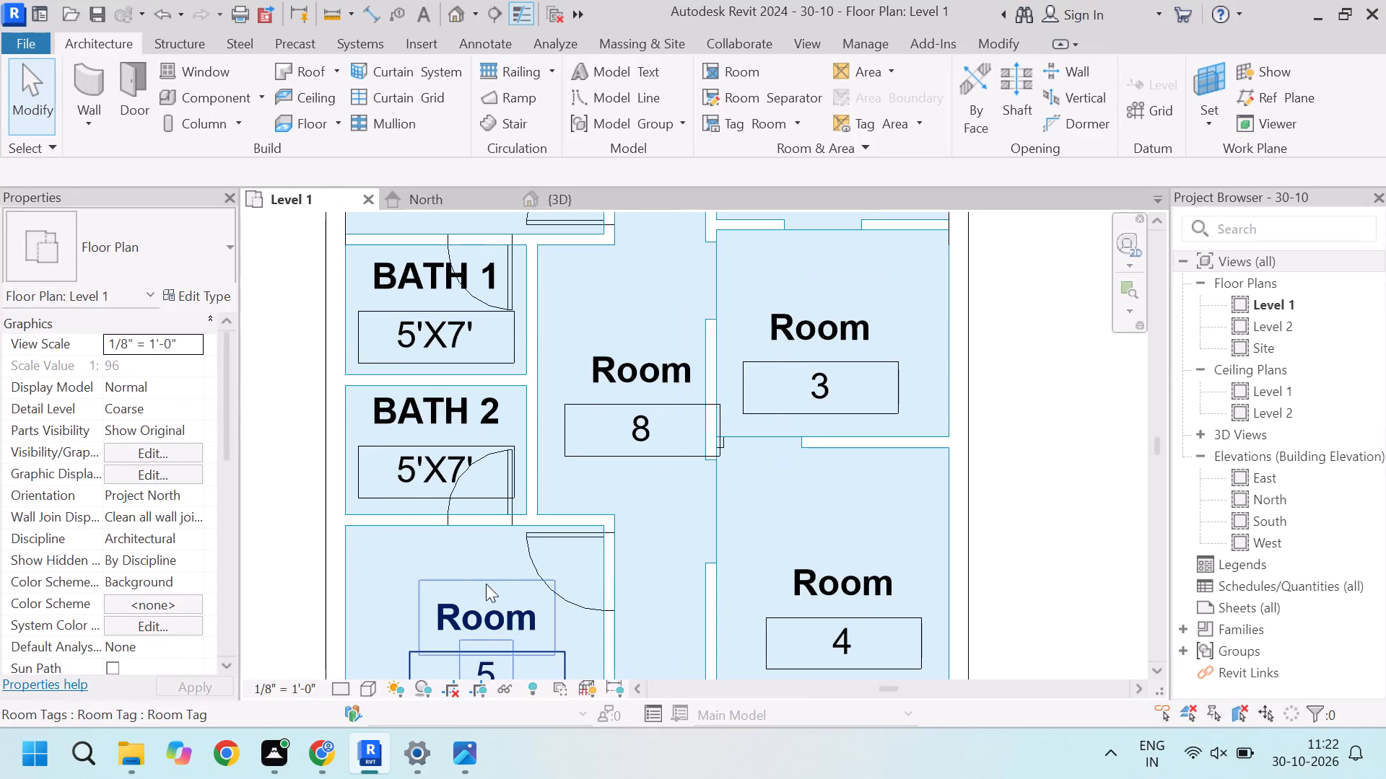
scroll(485, 597, up, 1)
scroll(501, 575, down, 3)
scroll(497, 578, up, 4)
double_click(505, 575)
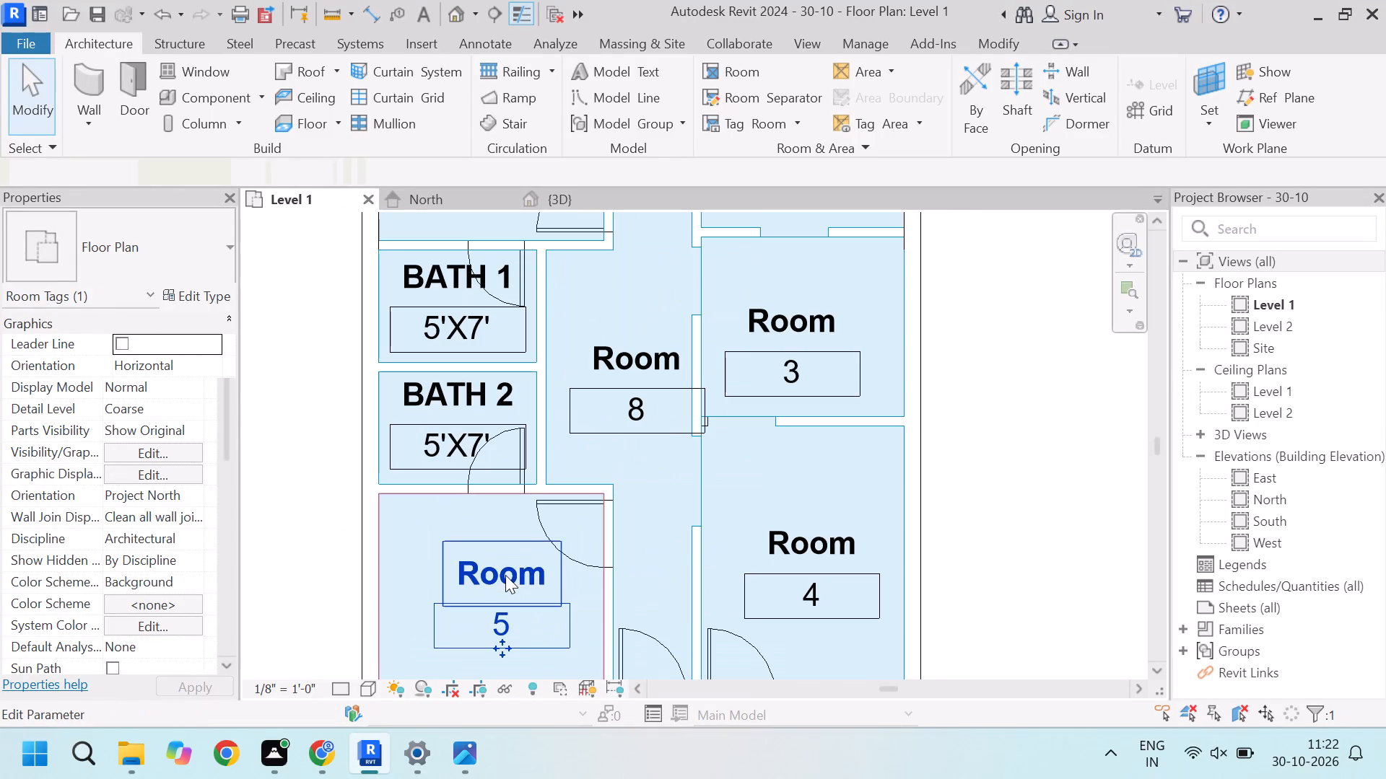
drag(501, 571, 471, 571)
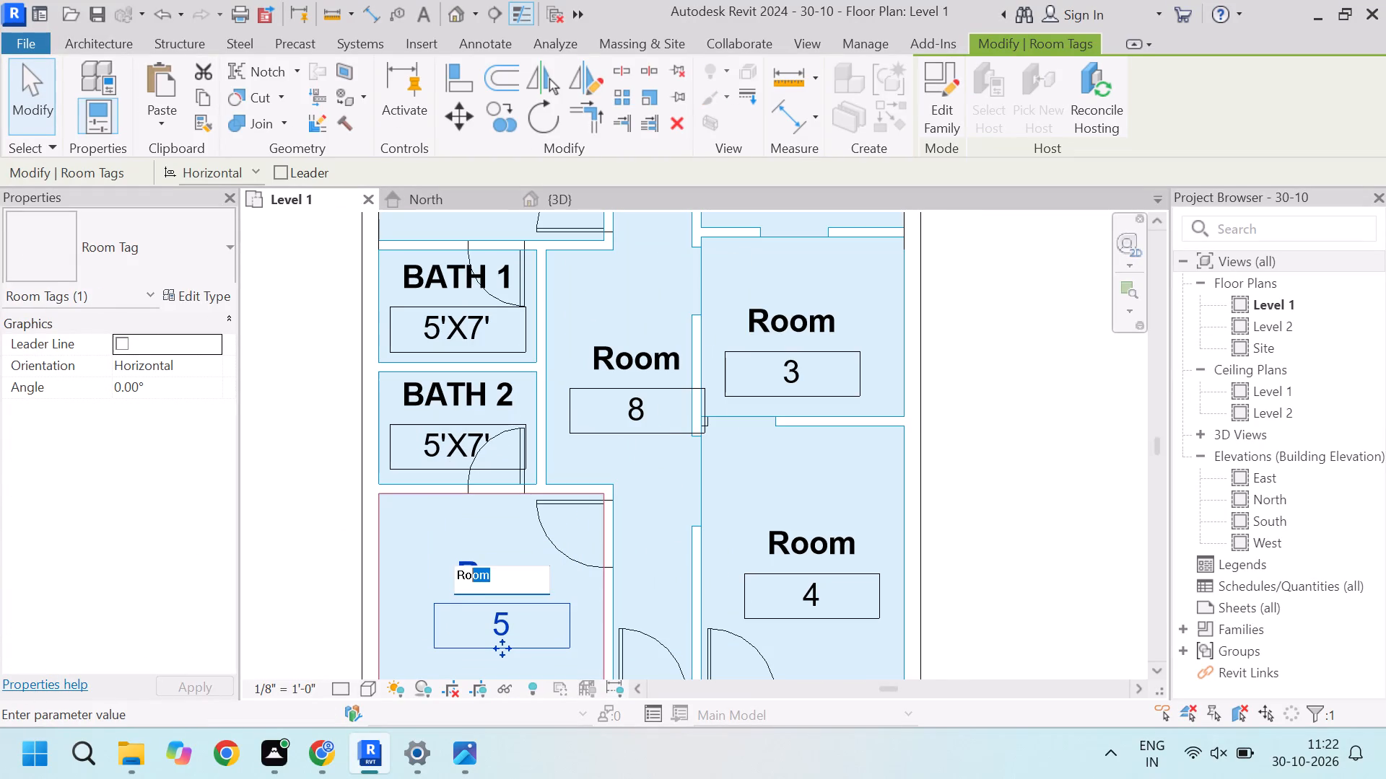
drag(471, 571, 439, 571)
text(BED ROOM 2)
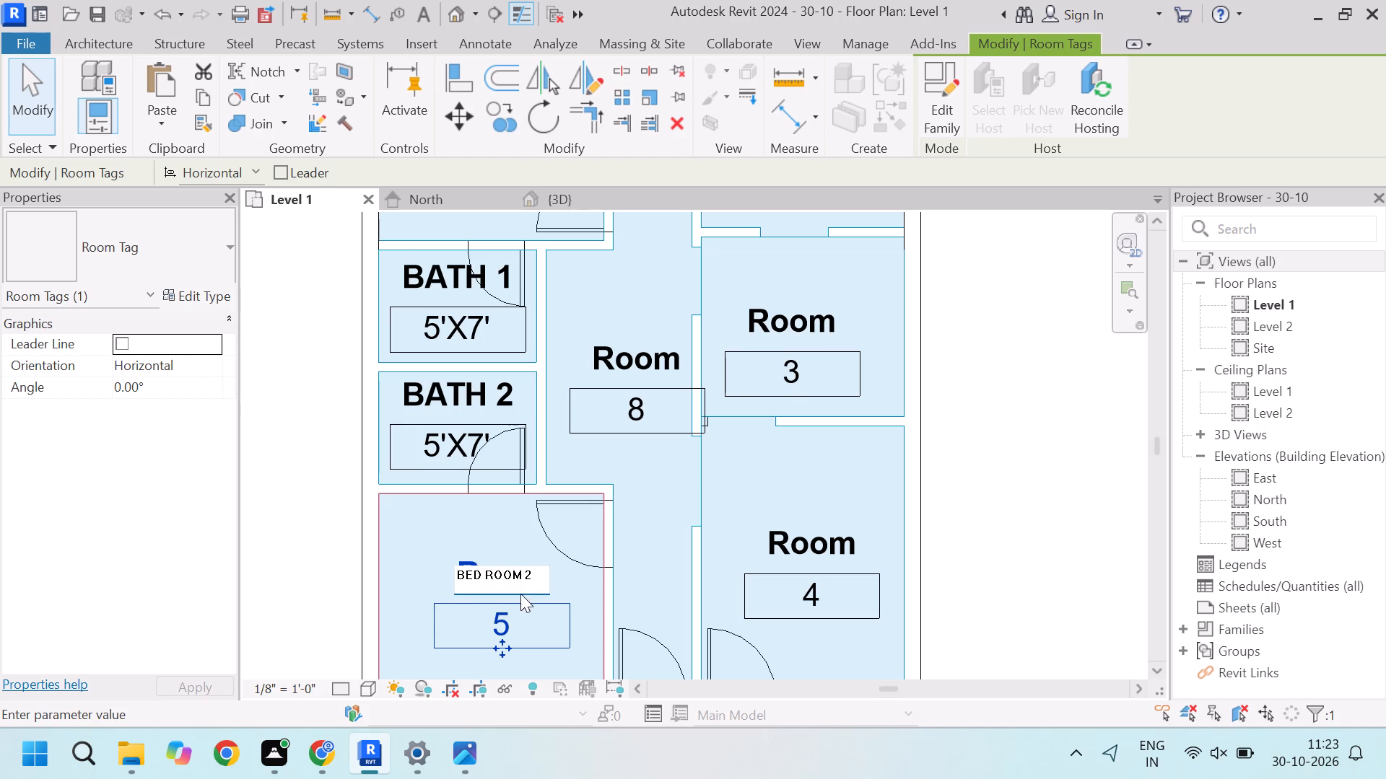
click(985, 497)
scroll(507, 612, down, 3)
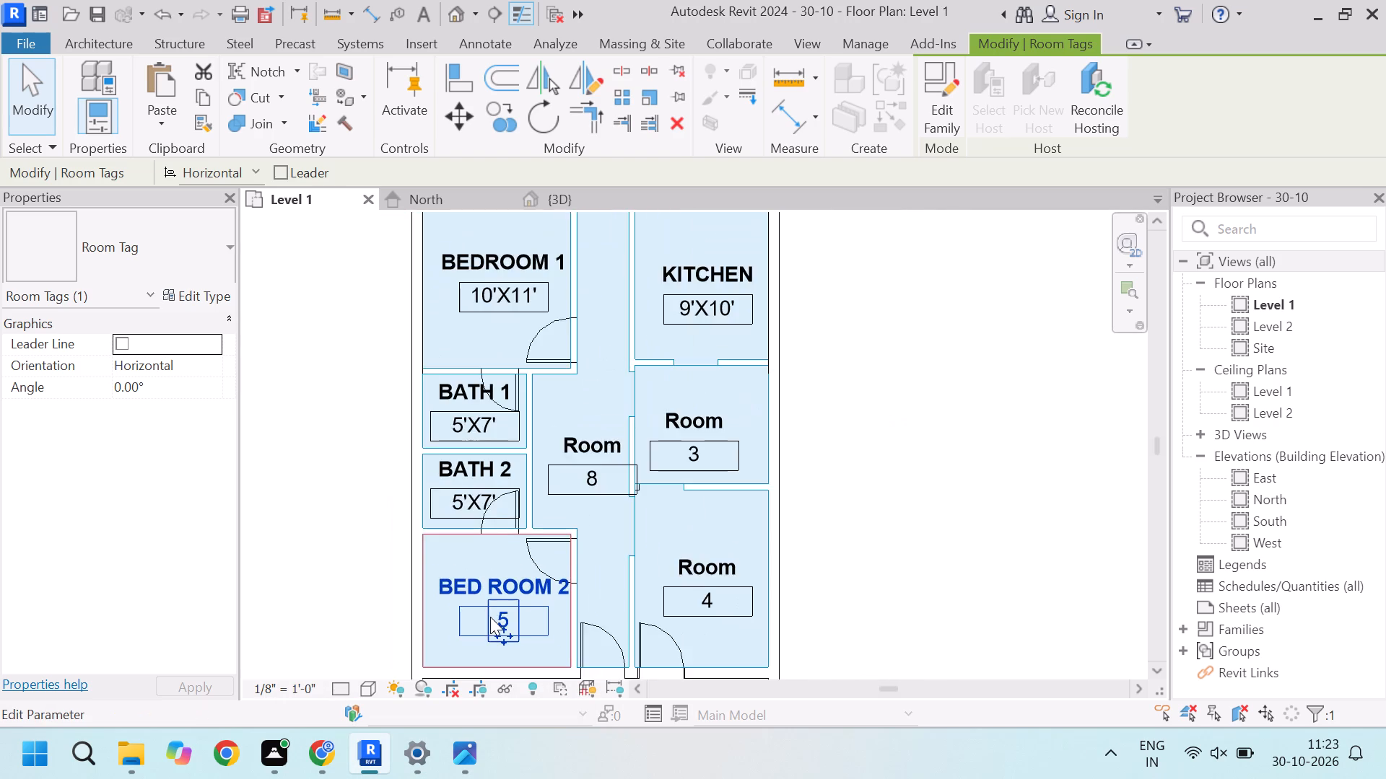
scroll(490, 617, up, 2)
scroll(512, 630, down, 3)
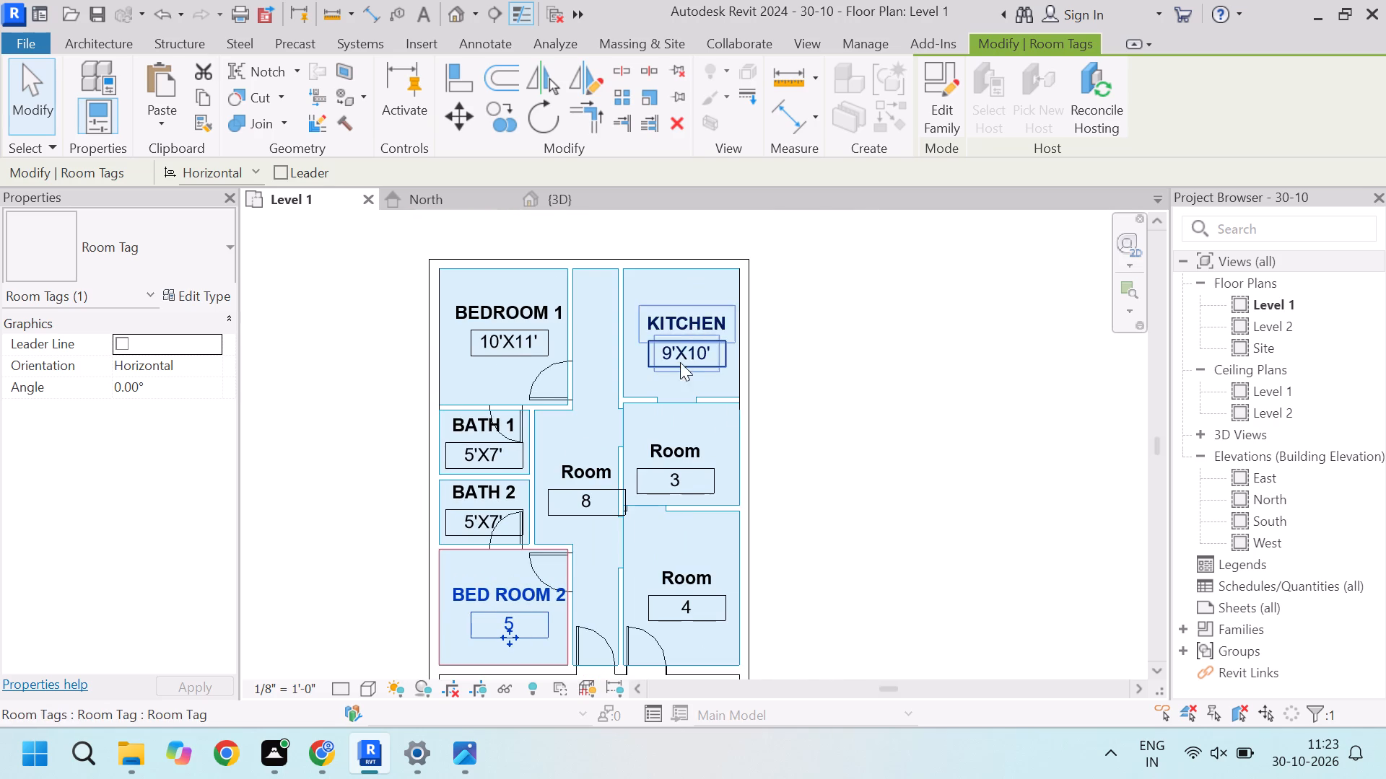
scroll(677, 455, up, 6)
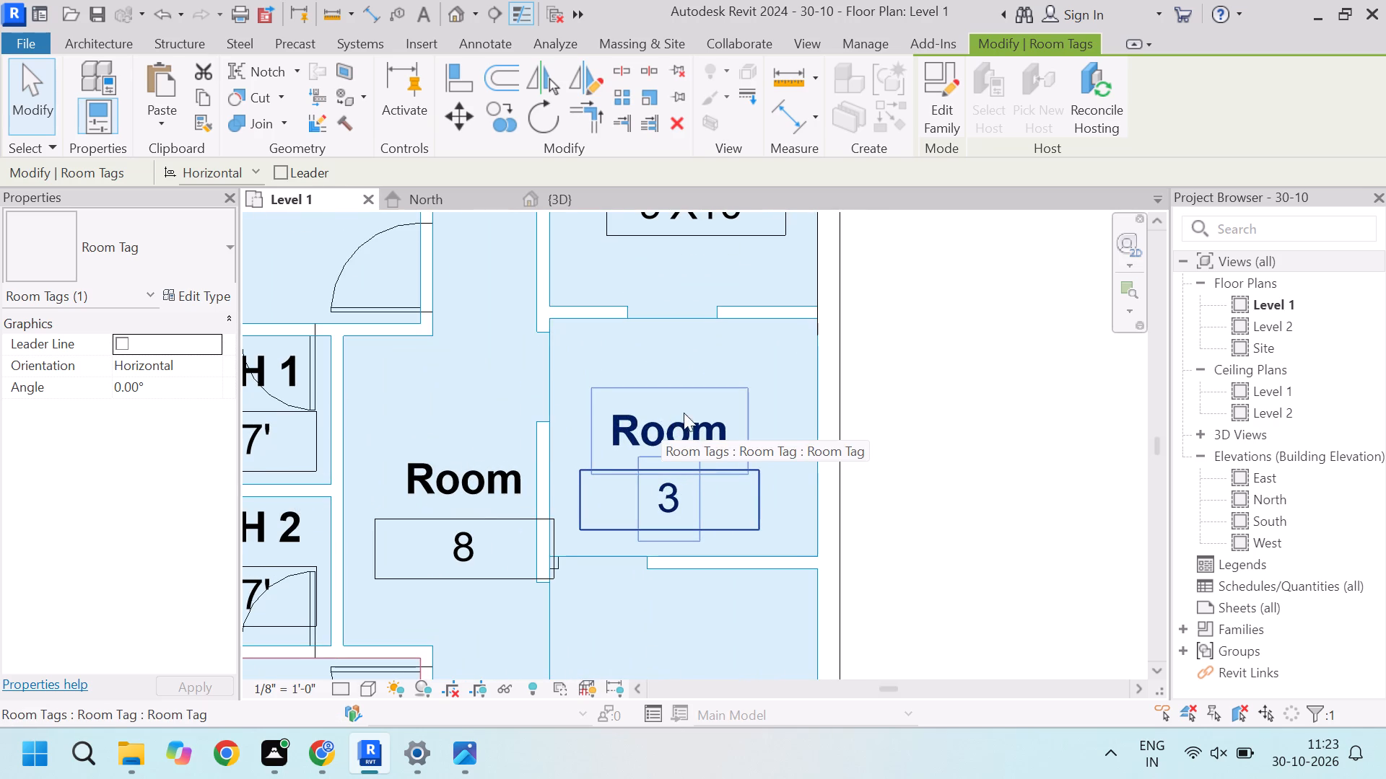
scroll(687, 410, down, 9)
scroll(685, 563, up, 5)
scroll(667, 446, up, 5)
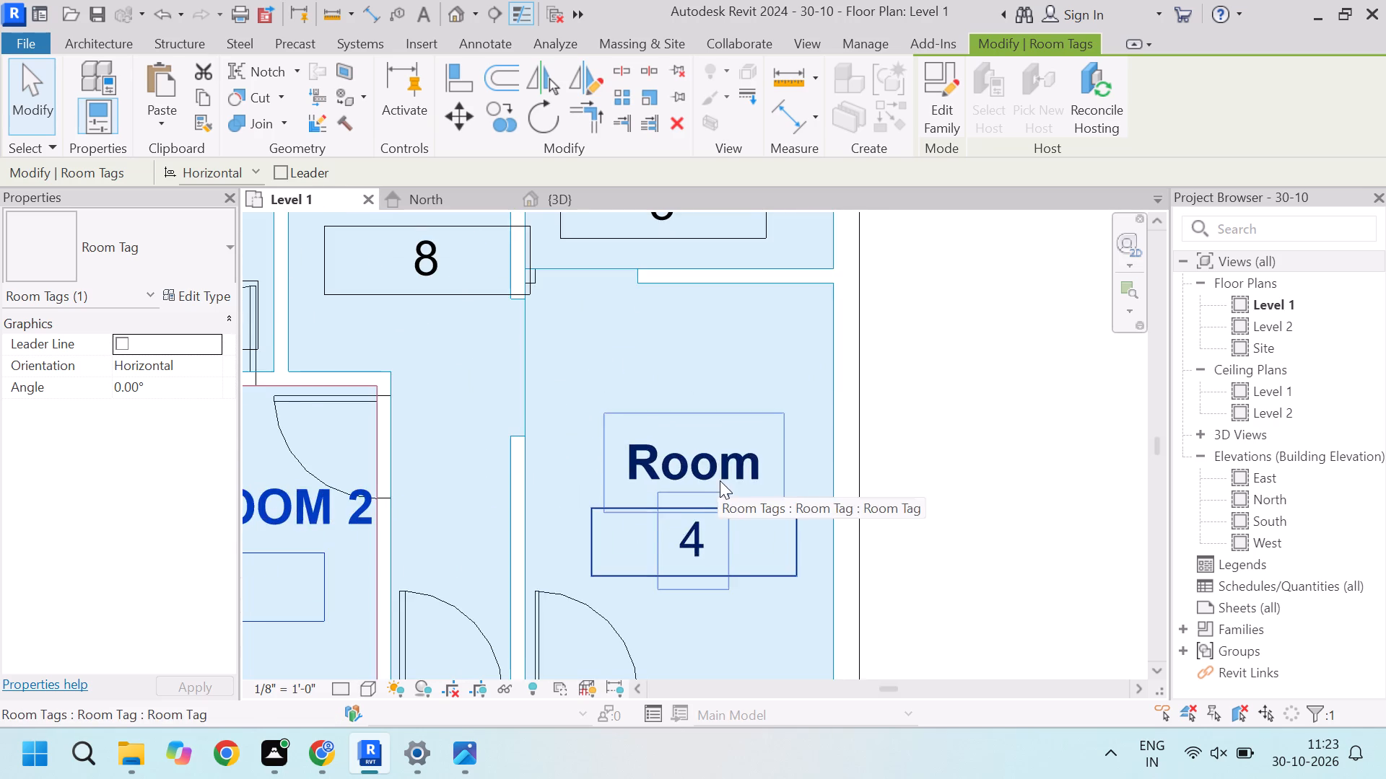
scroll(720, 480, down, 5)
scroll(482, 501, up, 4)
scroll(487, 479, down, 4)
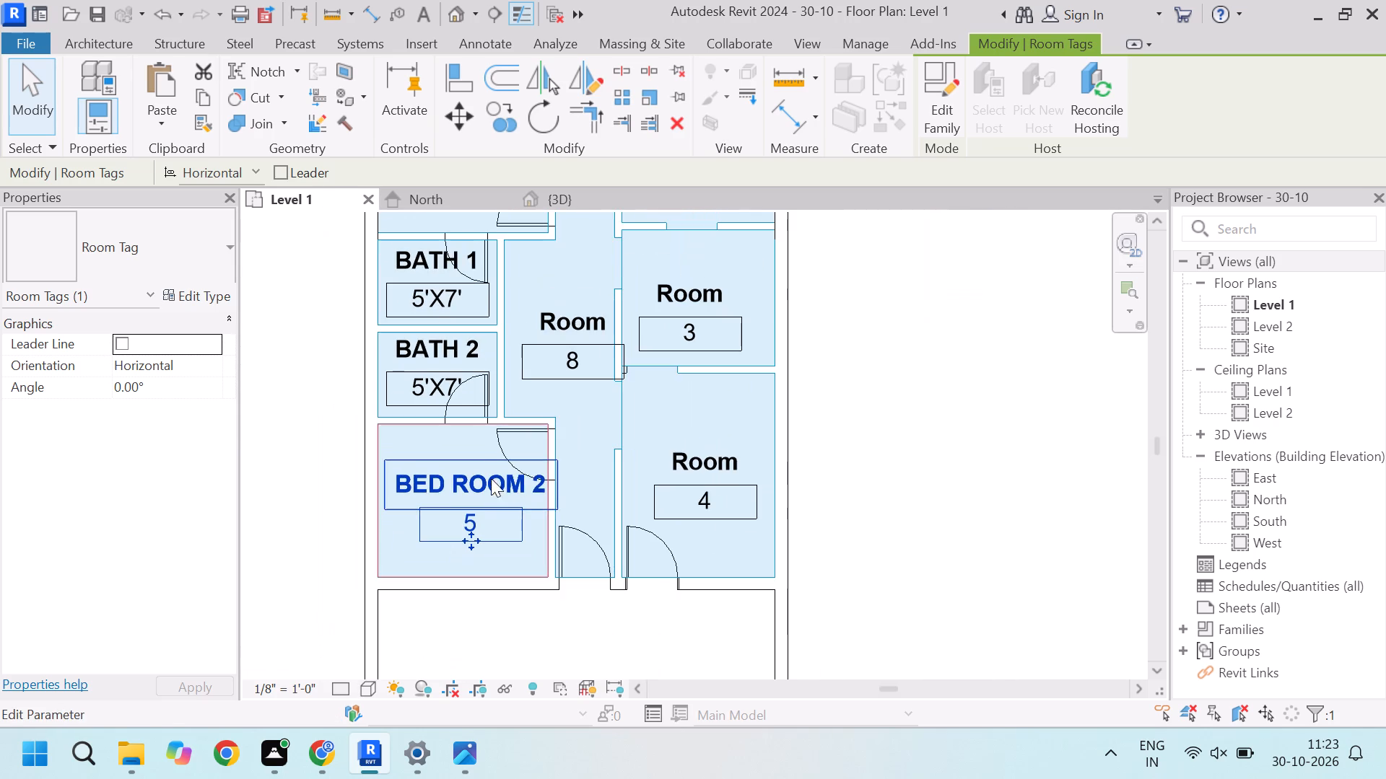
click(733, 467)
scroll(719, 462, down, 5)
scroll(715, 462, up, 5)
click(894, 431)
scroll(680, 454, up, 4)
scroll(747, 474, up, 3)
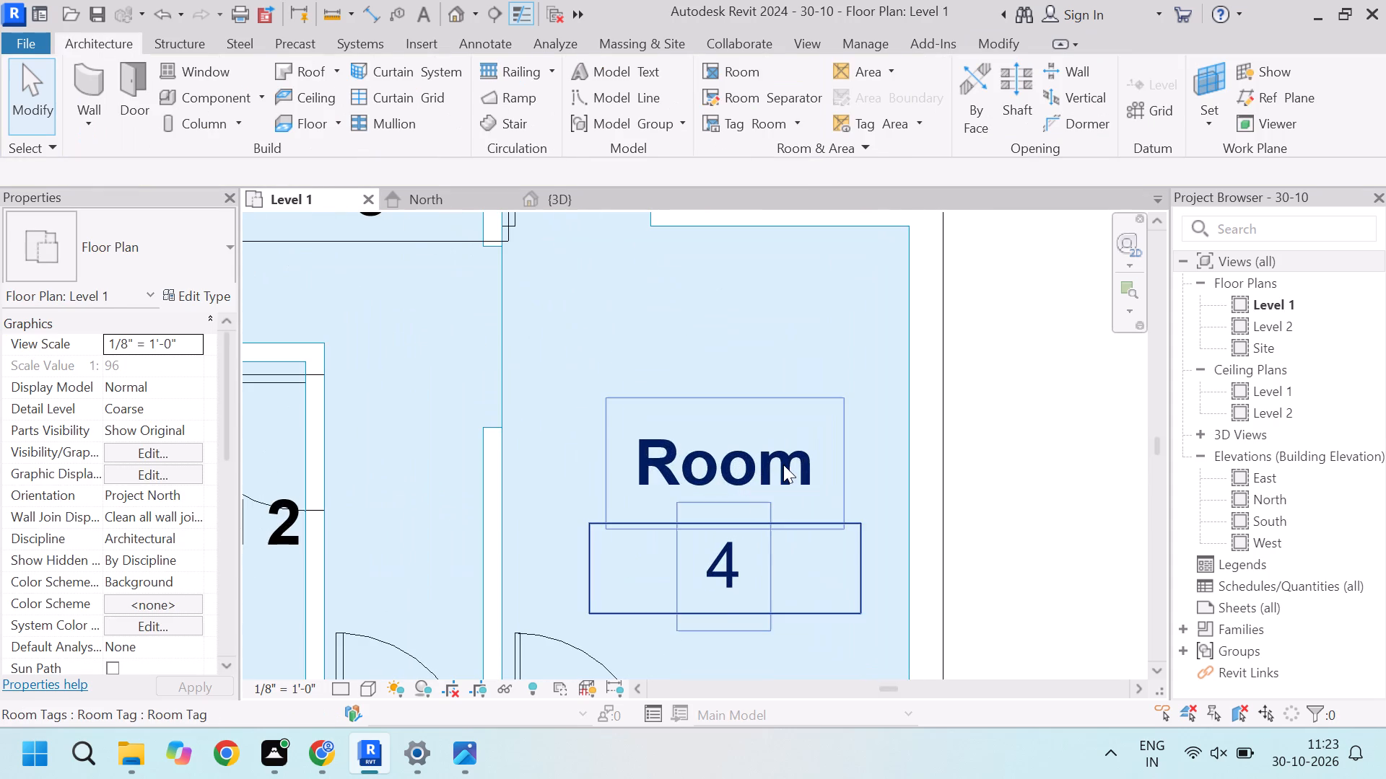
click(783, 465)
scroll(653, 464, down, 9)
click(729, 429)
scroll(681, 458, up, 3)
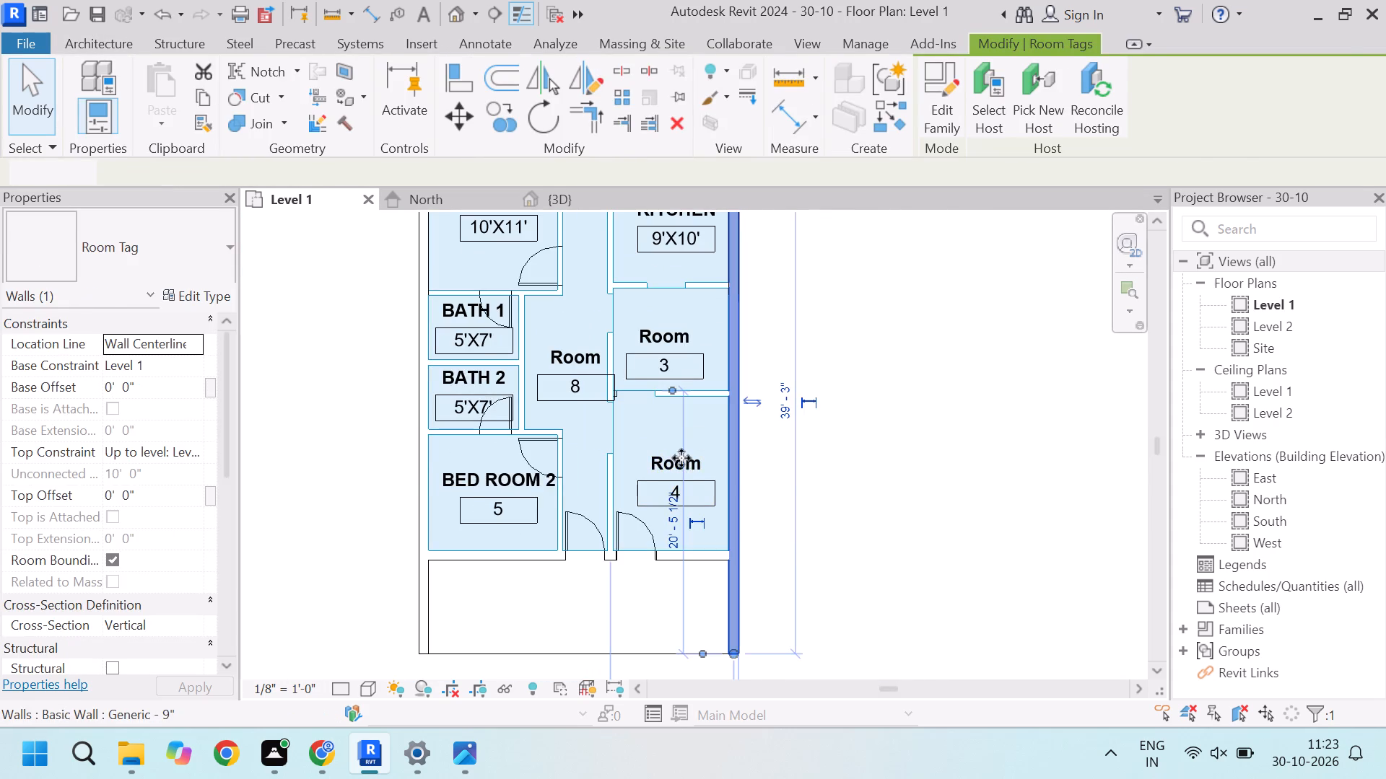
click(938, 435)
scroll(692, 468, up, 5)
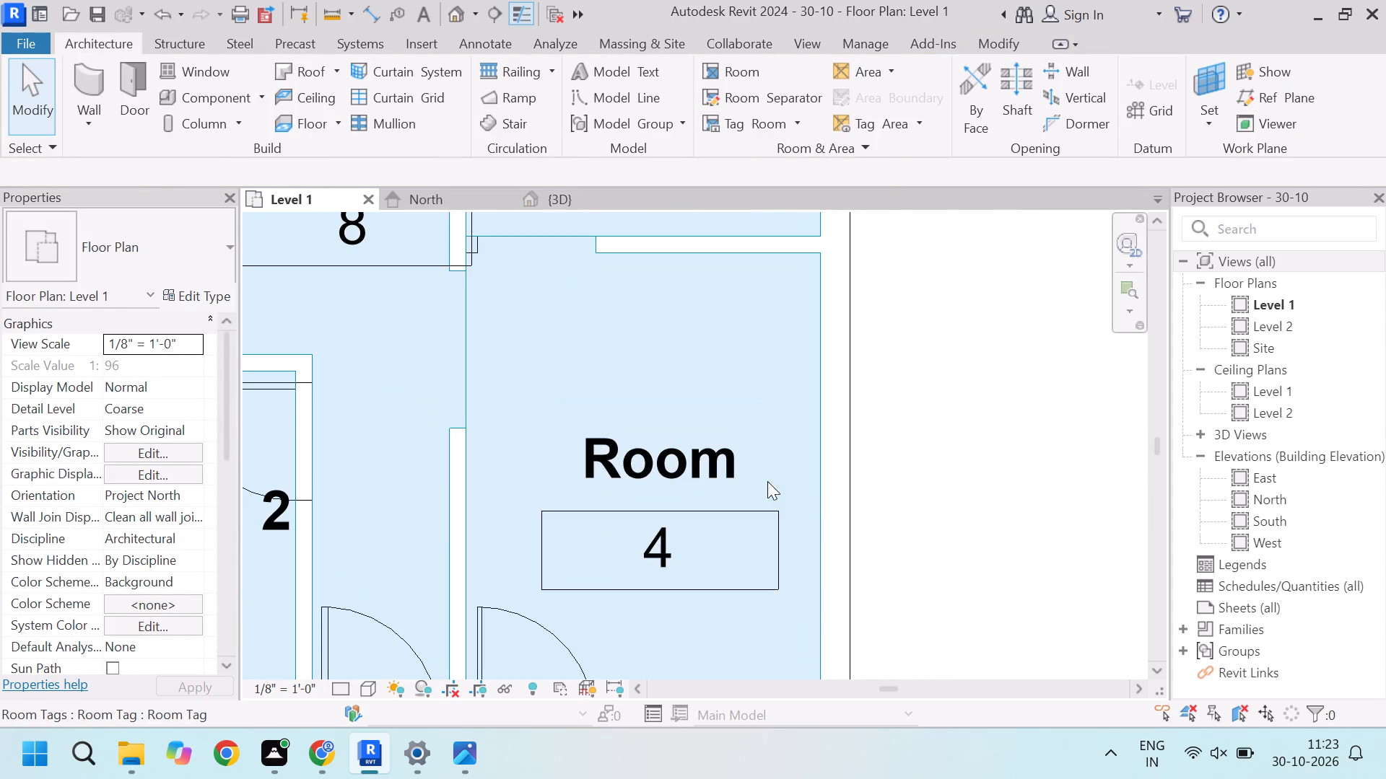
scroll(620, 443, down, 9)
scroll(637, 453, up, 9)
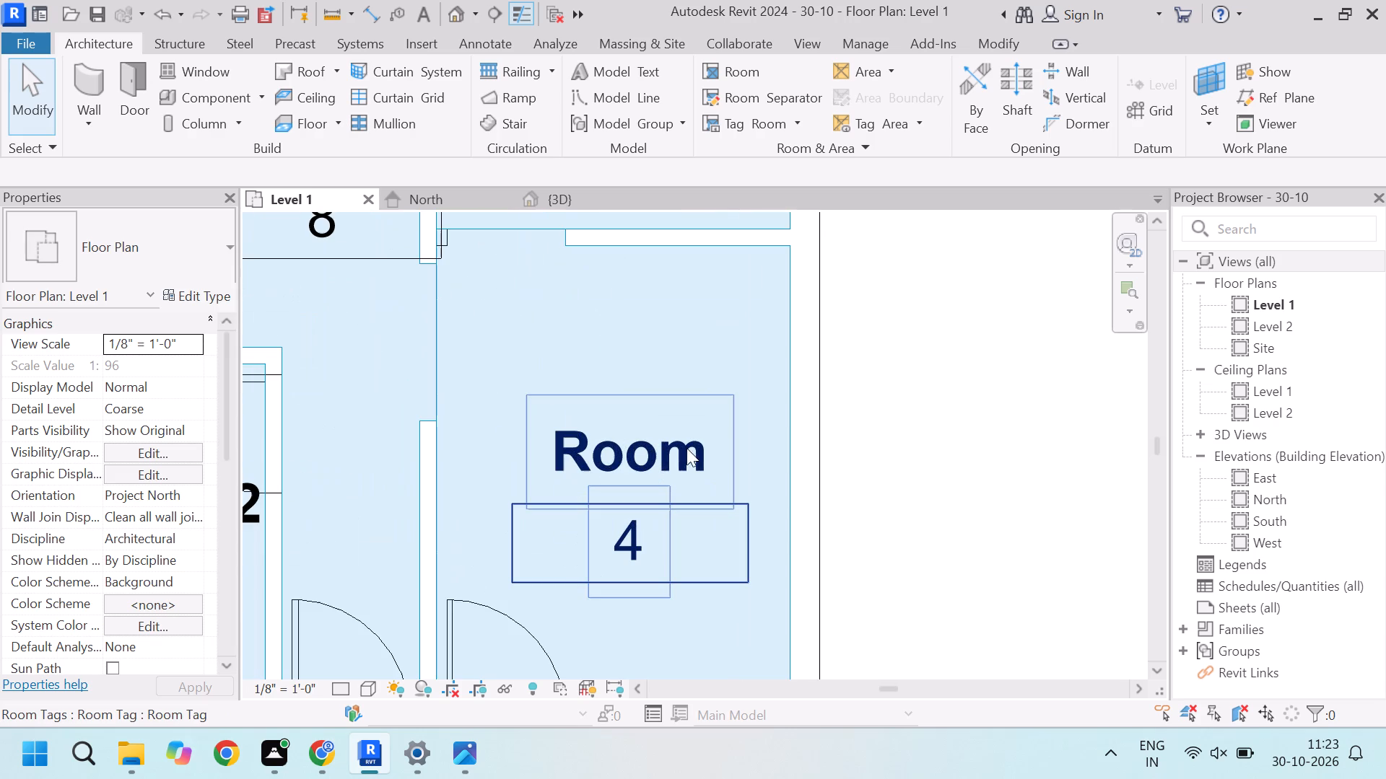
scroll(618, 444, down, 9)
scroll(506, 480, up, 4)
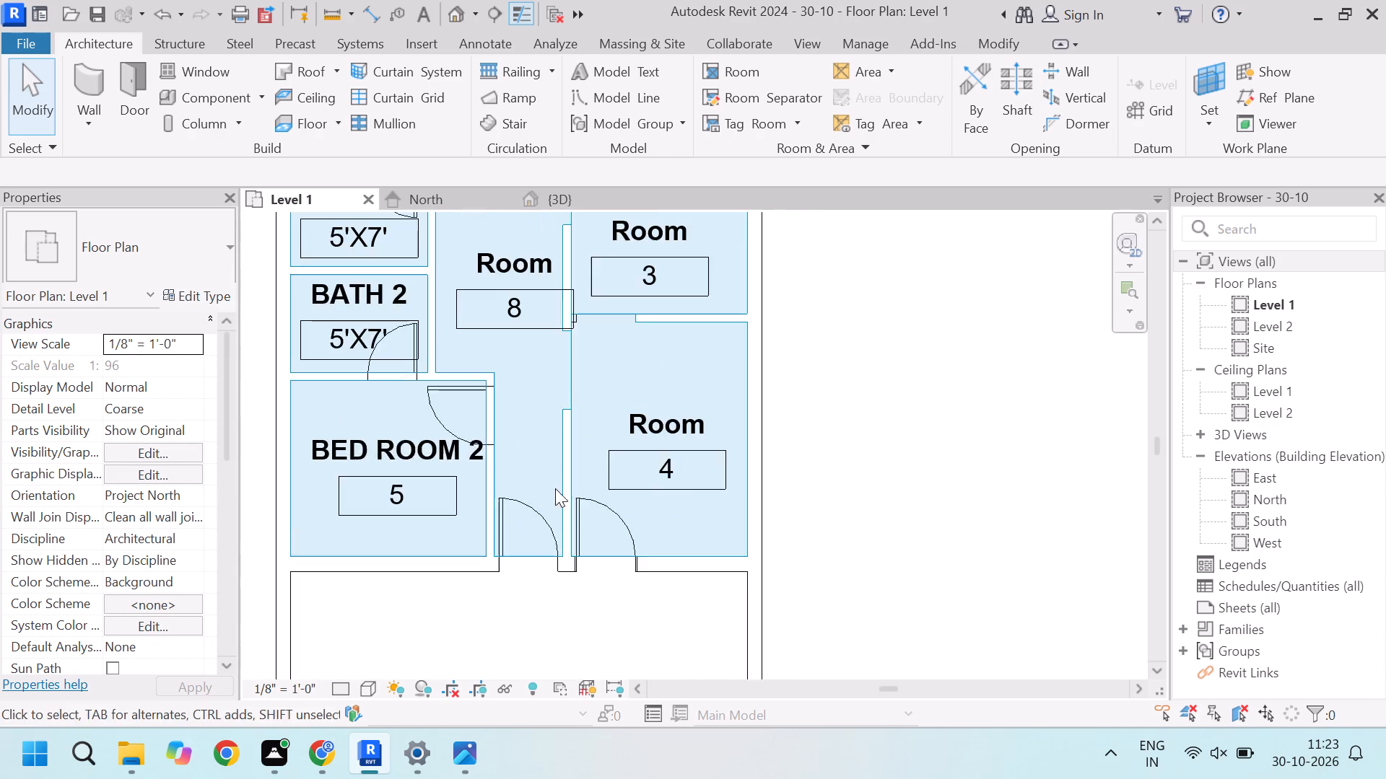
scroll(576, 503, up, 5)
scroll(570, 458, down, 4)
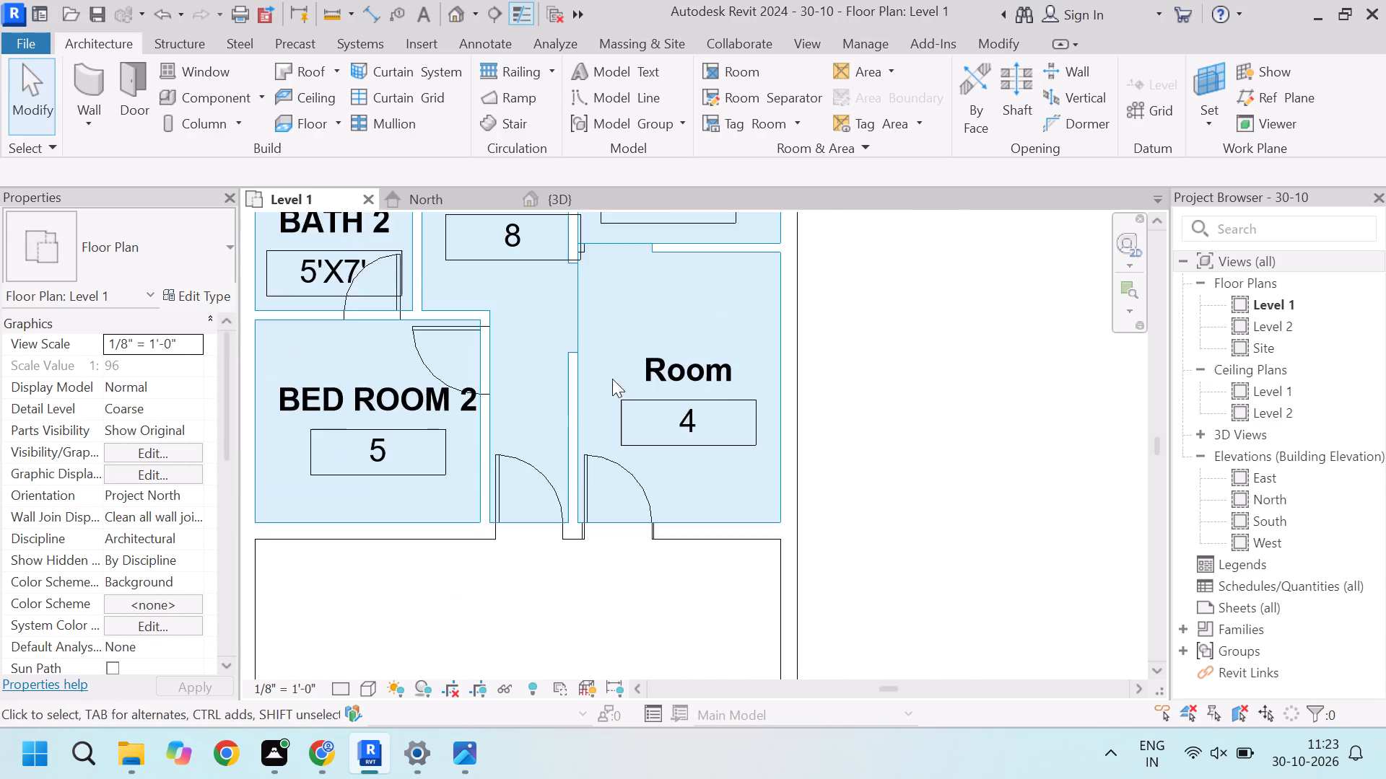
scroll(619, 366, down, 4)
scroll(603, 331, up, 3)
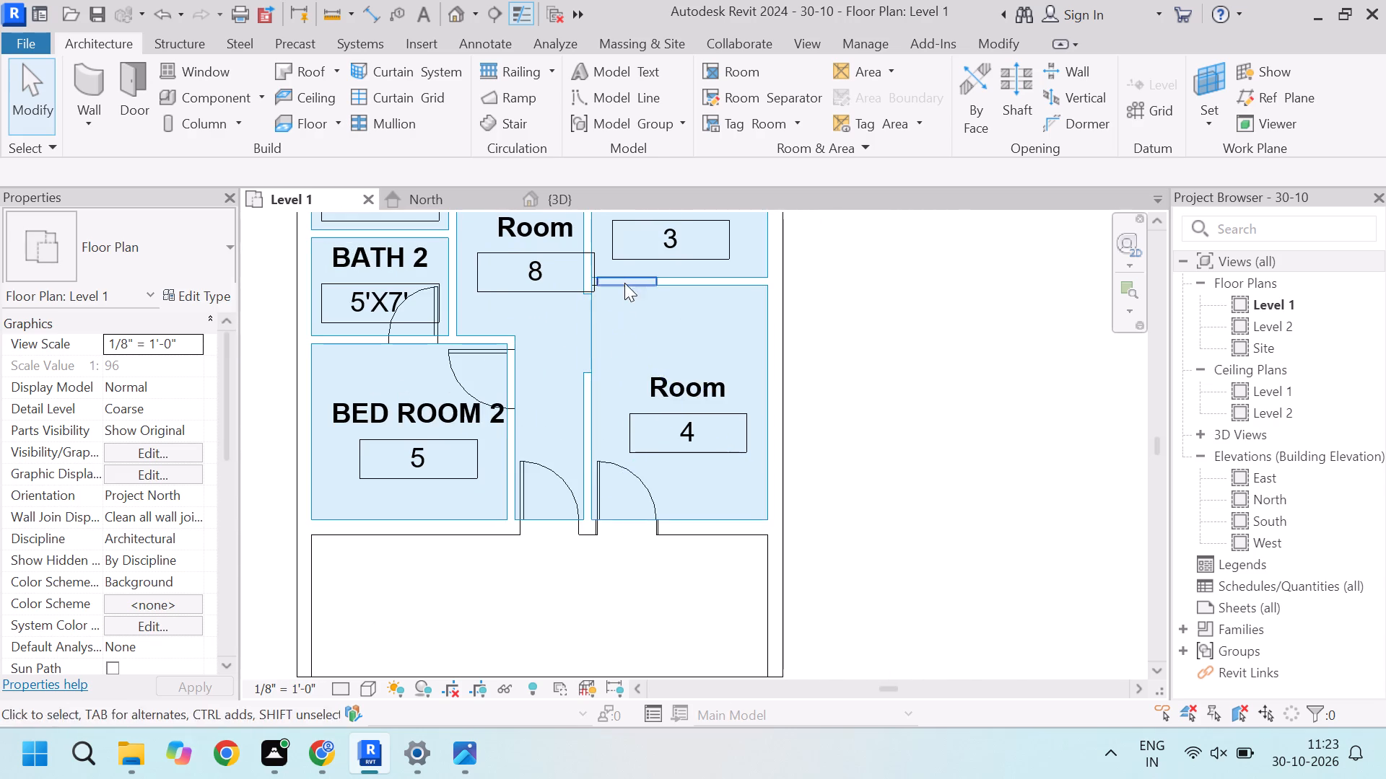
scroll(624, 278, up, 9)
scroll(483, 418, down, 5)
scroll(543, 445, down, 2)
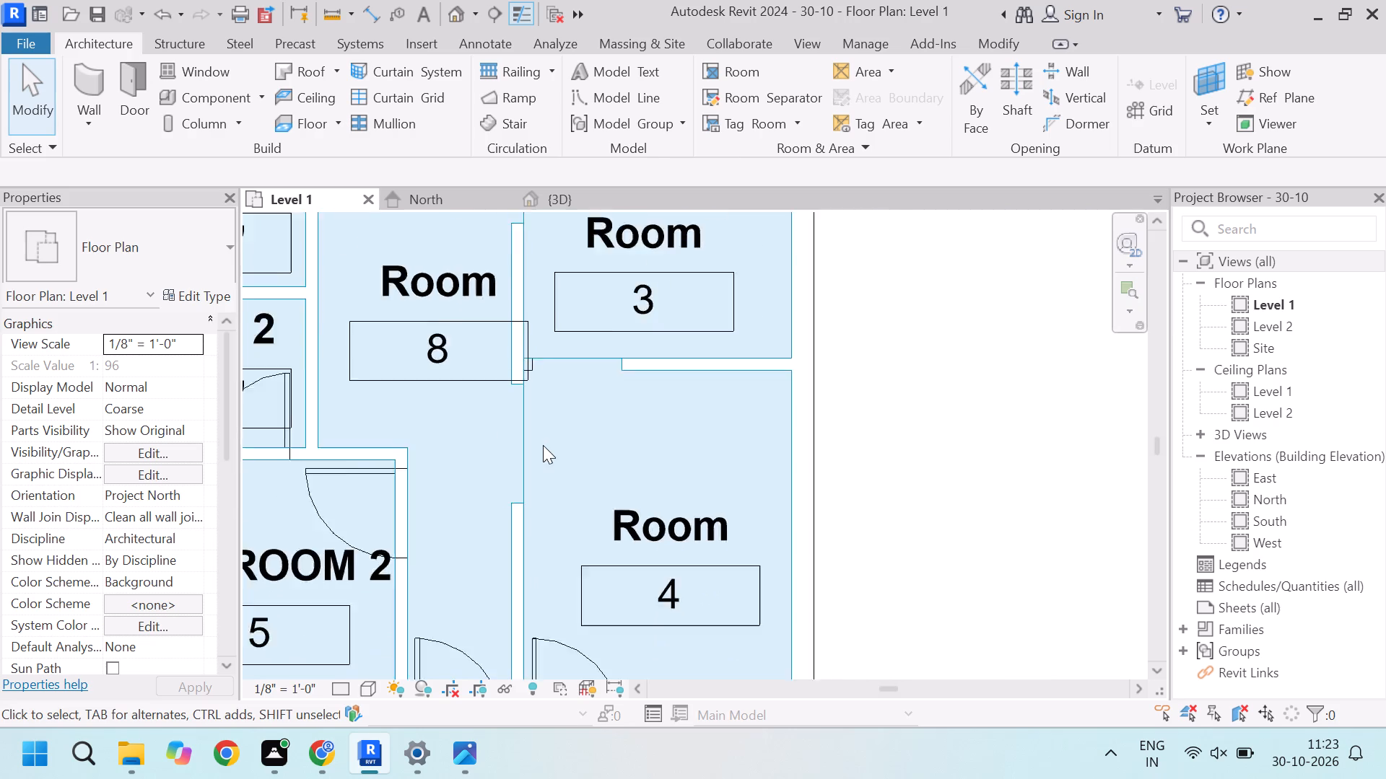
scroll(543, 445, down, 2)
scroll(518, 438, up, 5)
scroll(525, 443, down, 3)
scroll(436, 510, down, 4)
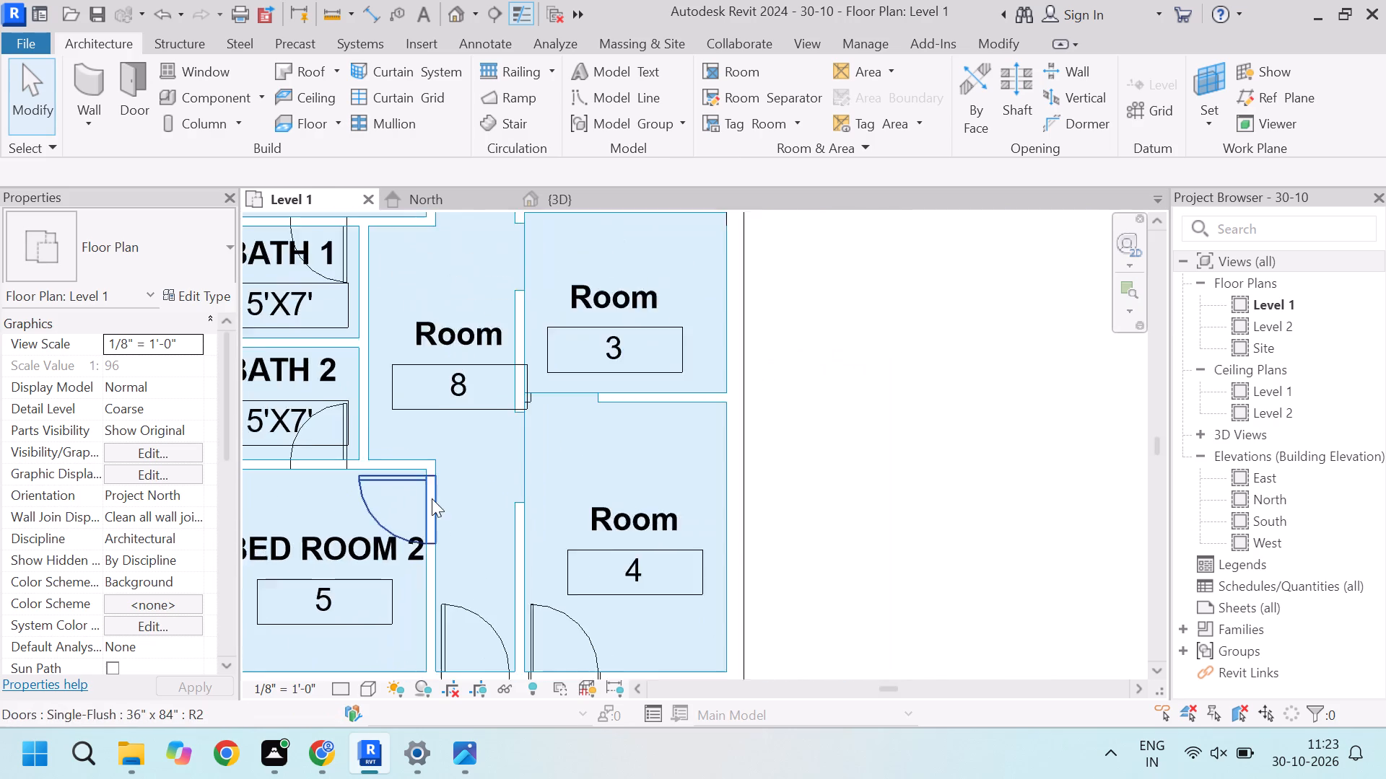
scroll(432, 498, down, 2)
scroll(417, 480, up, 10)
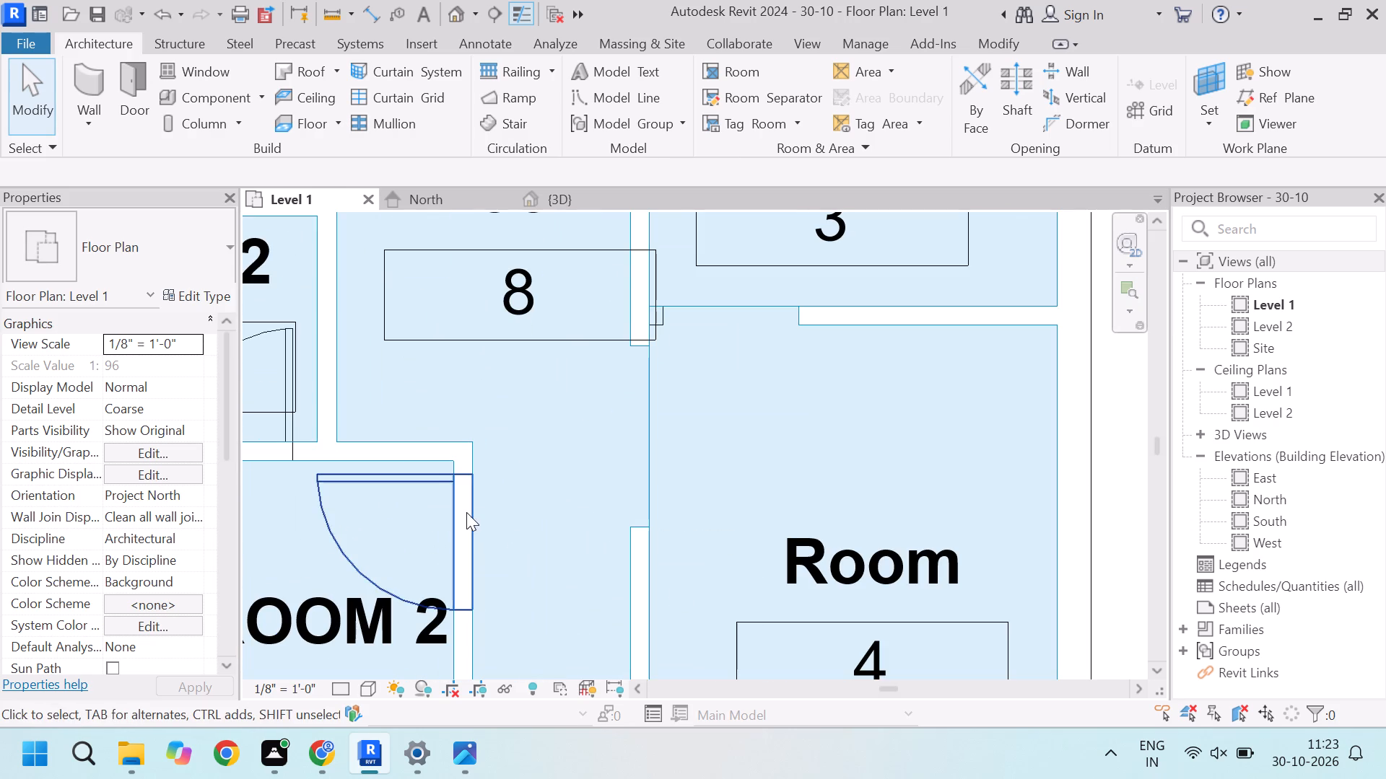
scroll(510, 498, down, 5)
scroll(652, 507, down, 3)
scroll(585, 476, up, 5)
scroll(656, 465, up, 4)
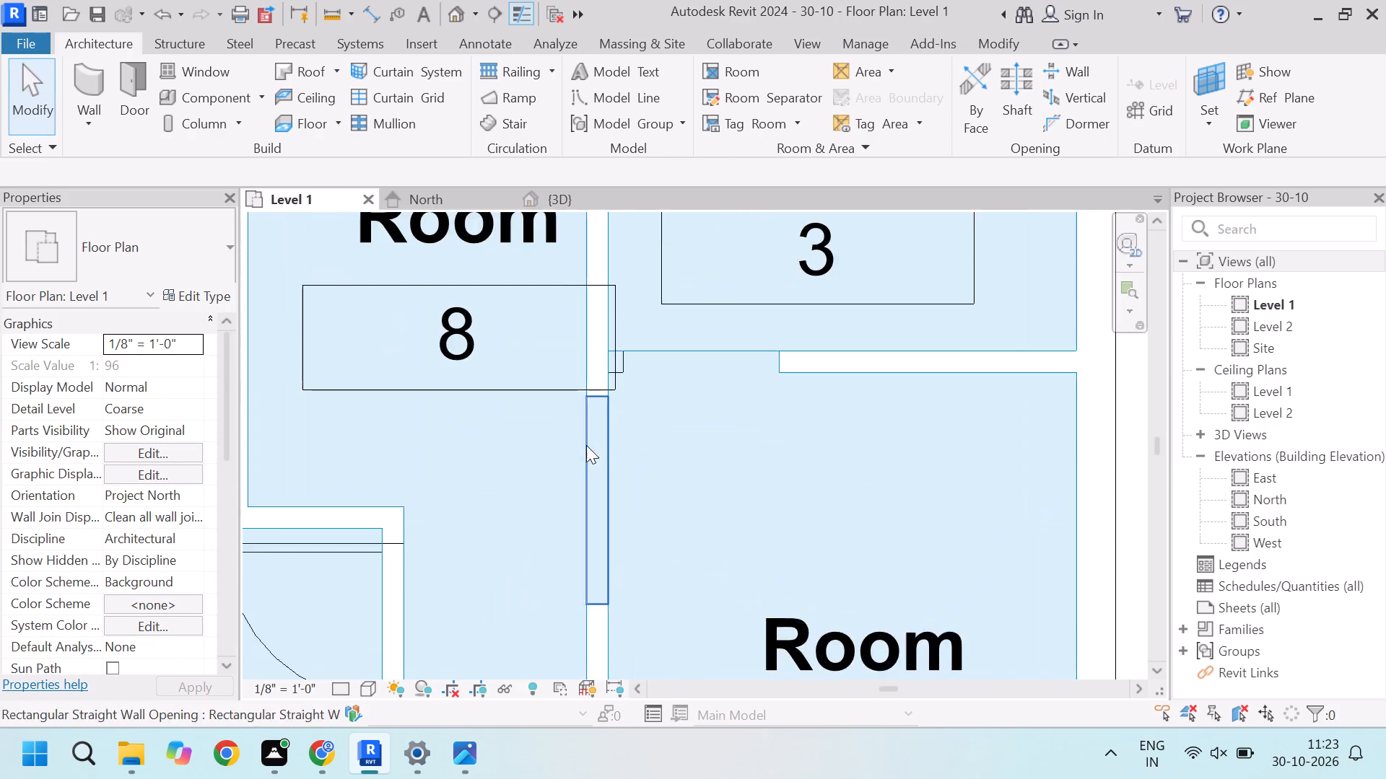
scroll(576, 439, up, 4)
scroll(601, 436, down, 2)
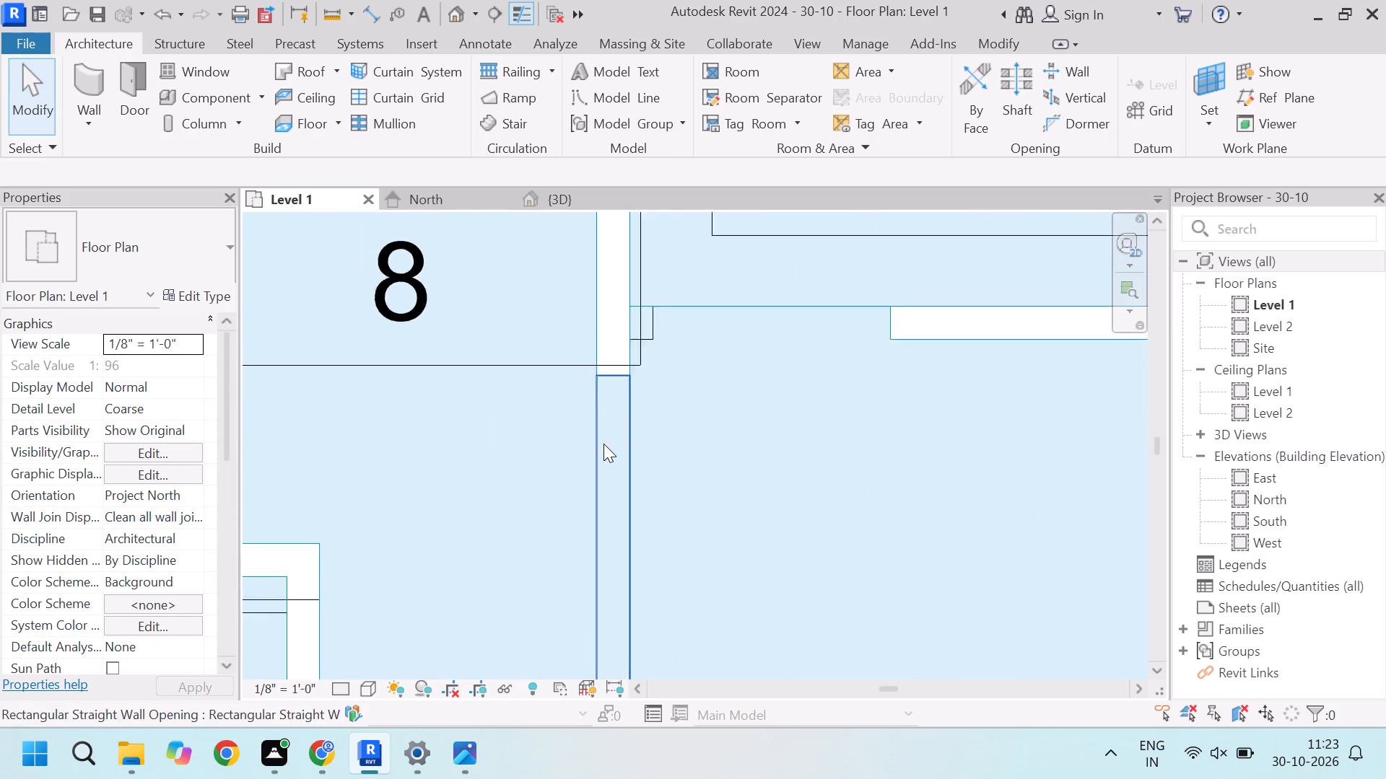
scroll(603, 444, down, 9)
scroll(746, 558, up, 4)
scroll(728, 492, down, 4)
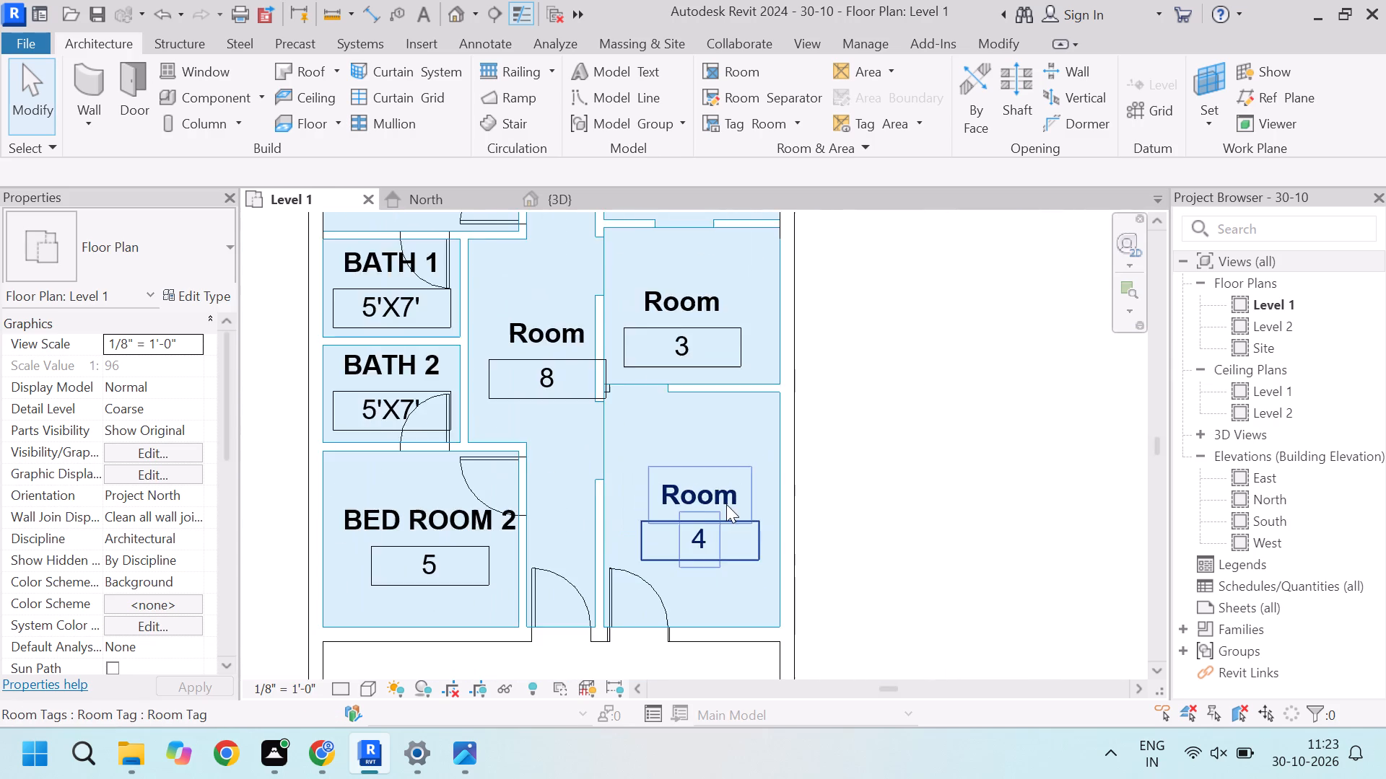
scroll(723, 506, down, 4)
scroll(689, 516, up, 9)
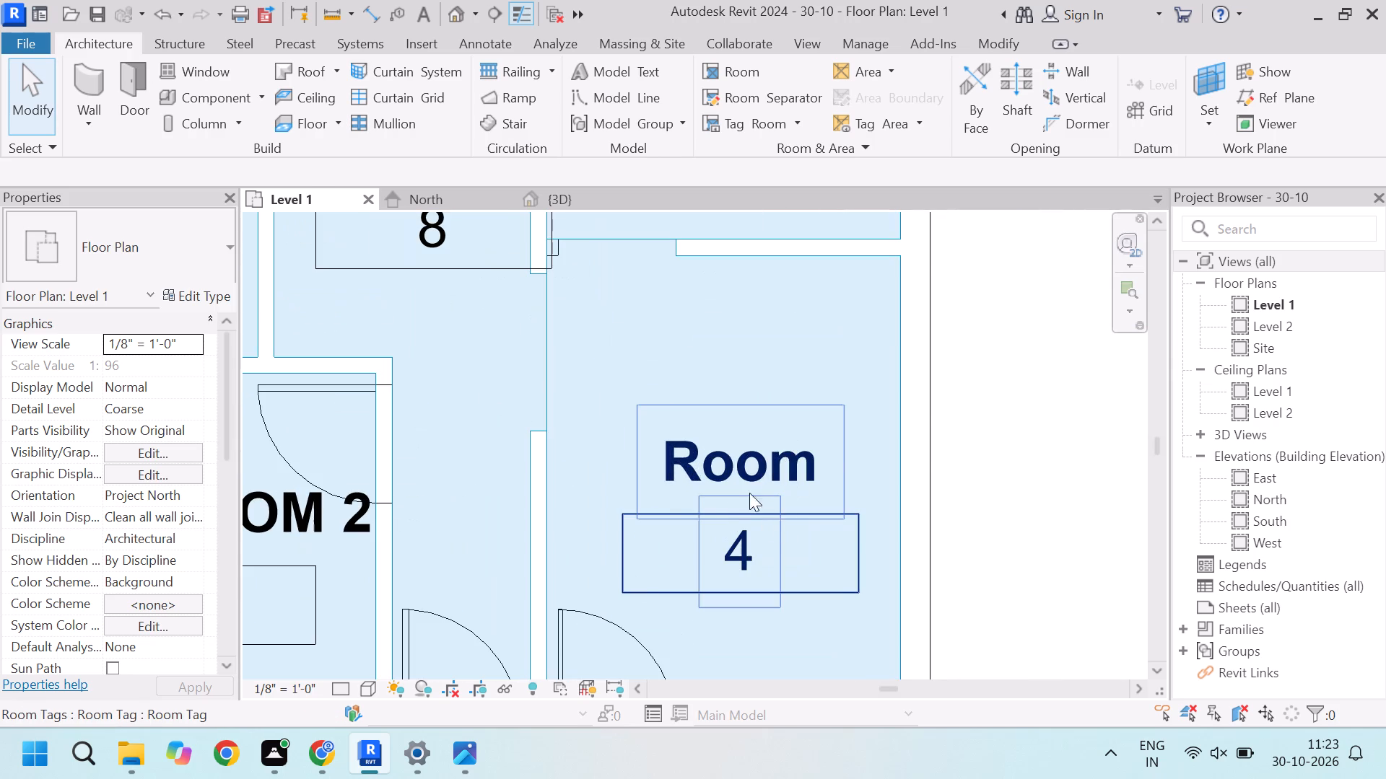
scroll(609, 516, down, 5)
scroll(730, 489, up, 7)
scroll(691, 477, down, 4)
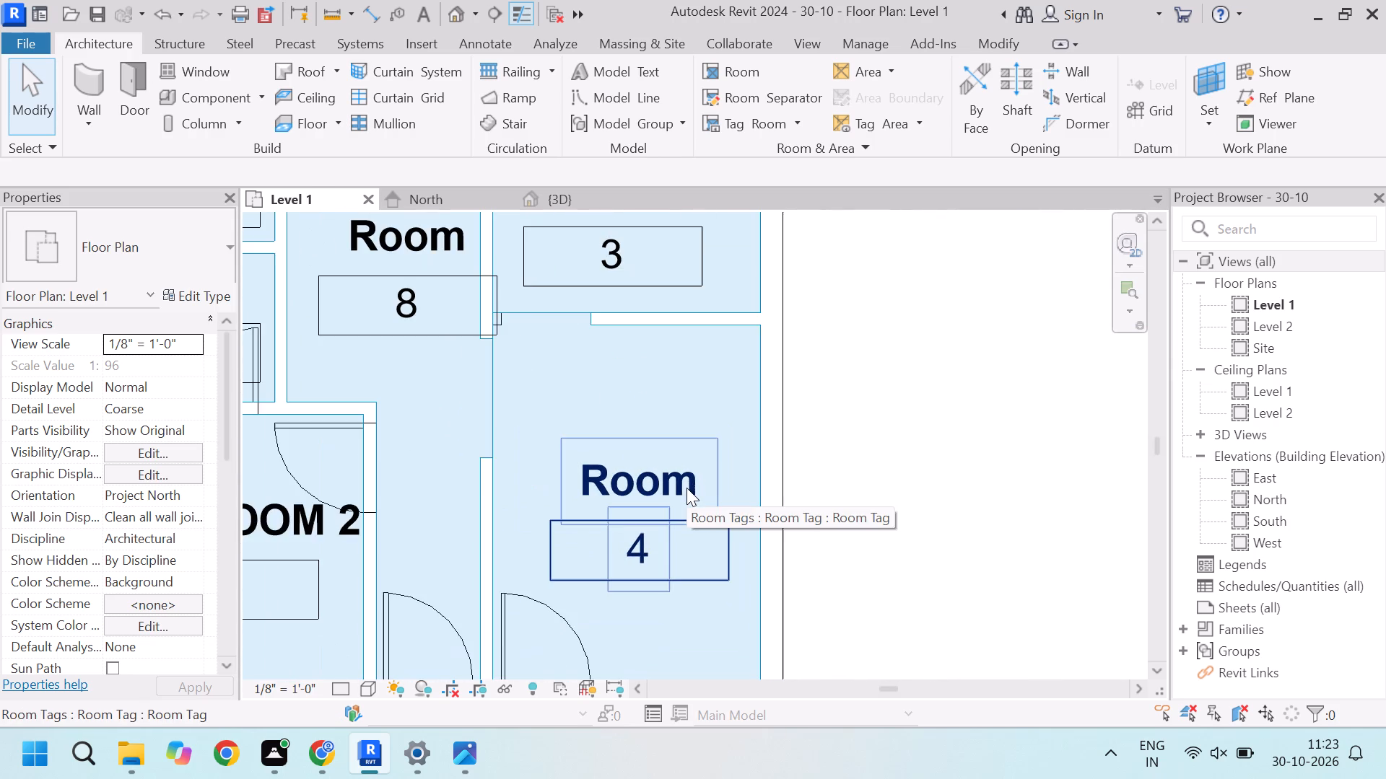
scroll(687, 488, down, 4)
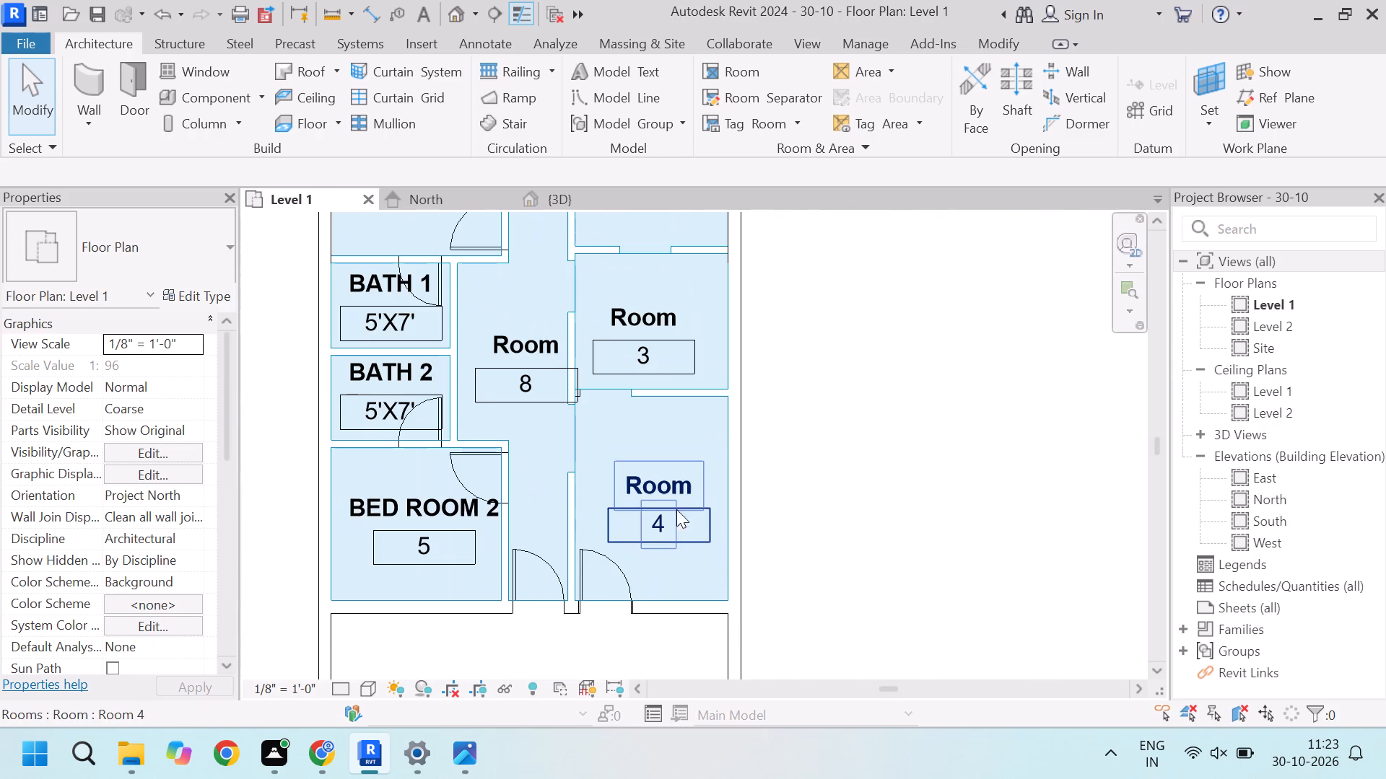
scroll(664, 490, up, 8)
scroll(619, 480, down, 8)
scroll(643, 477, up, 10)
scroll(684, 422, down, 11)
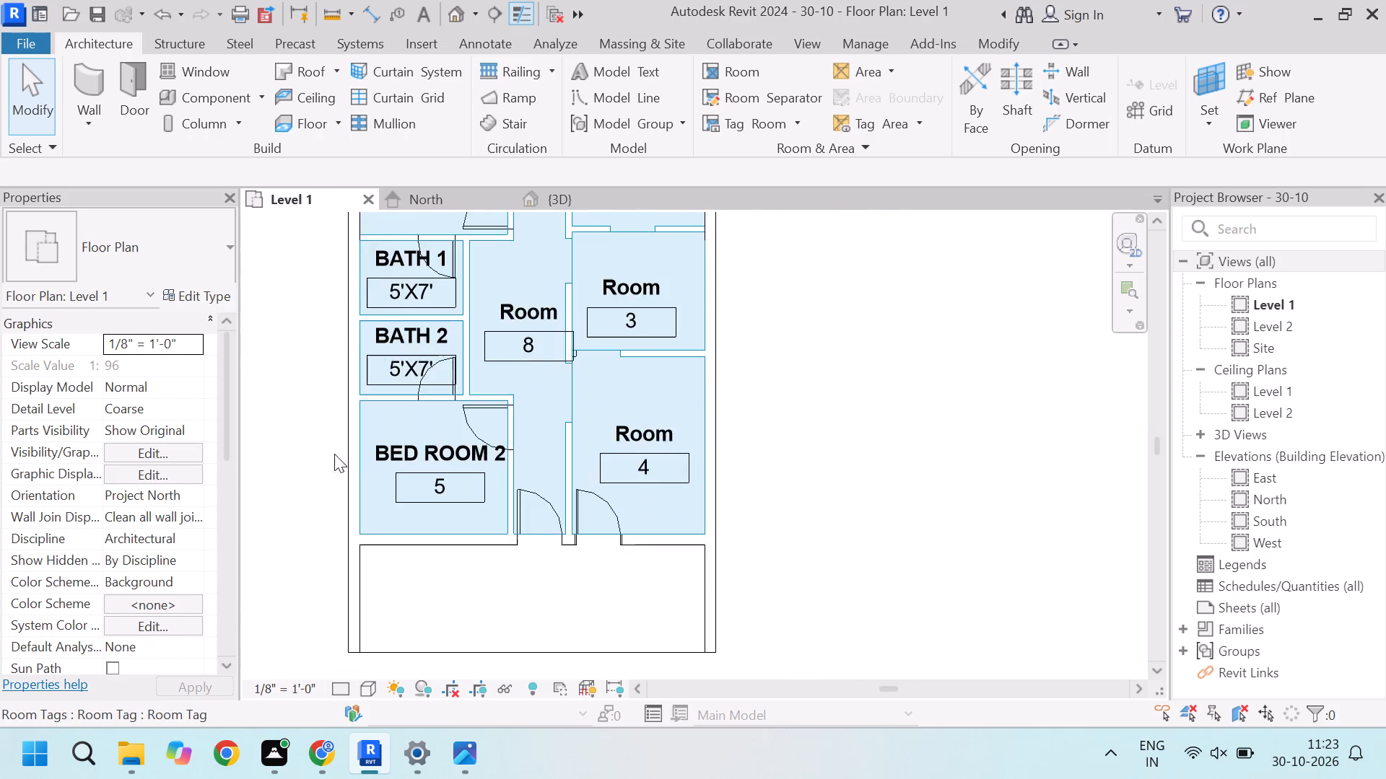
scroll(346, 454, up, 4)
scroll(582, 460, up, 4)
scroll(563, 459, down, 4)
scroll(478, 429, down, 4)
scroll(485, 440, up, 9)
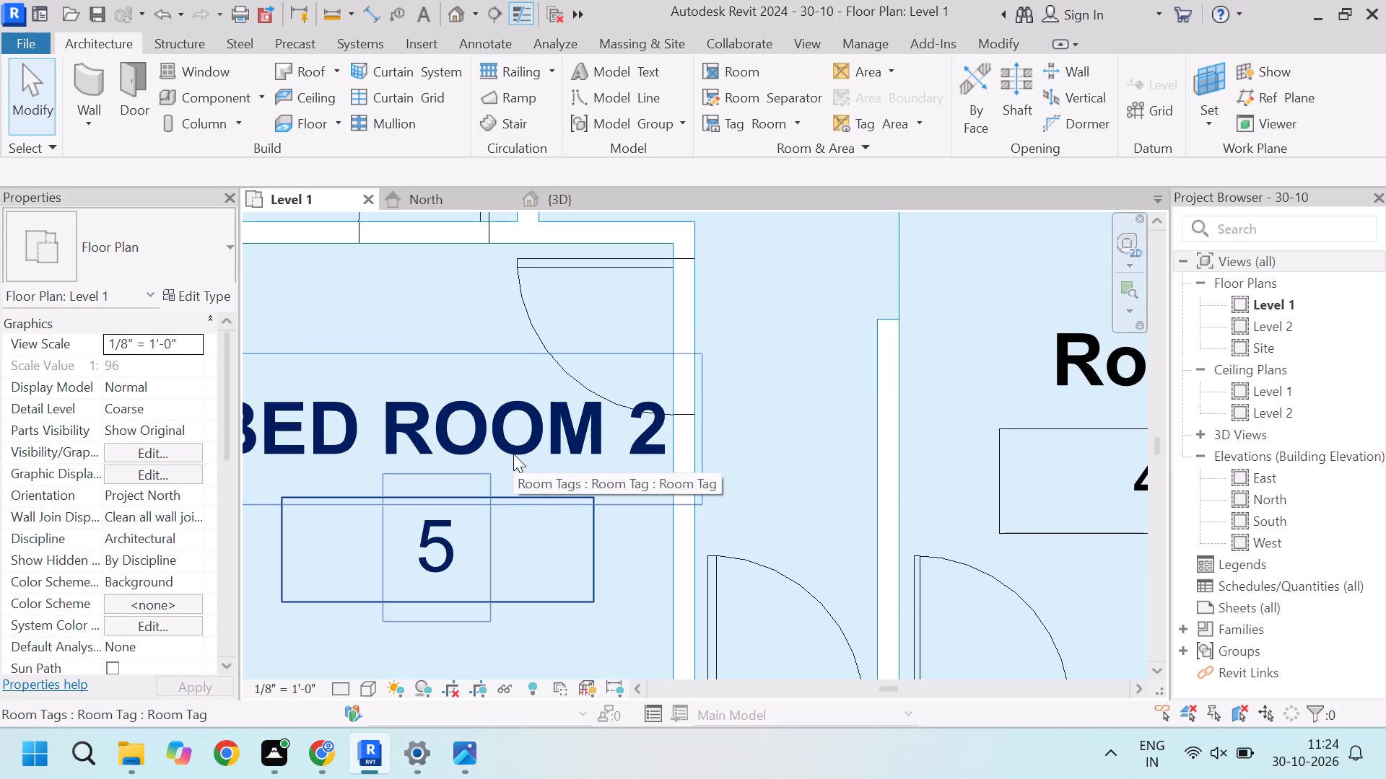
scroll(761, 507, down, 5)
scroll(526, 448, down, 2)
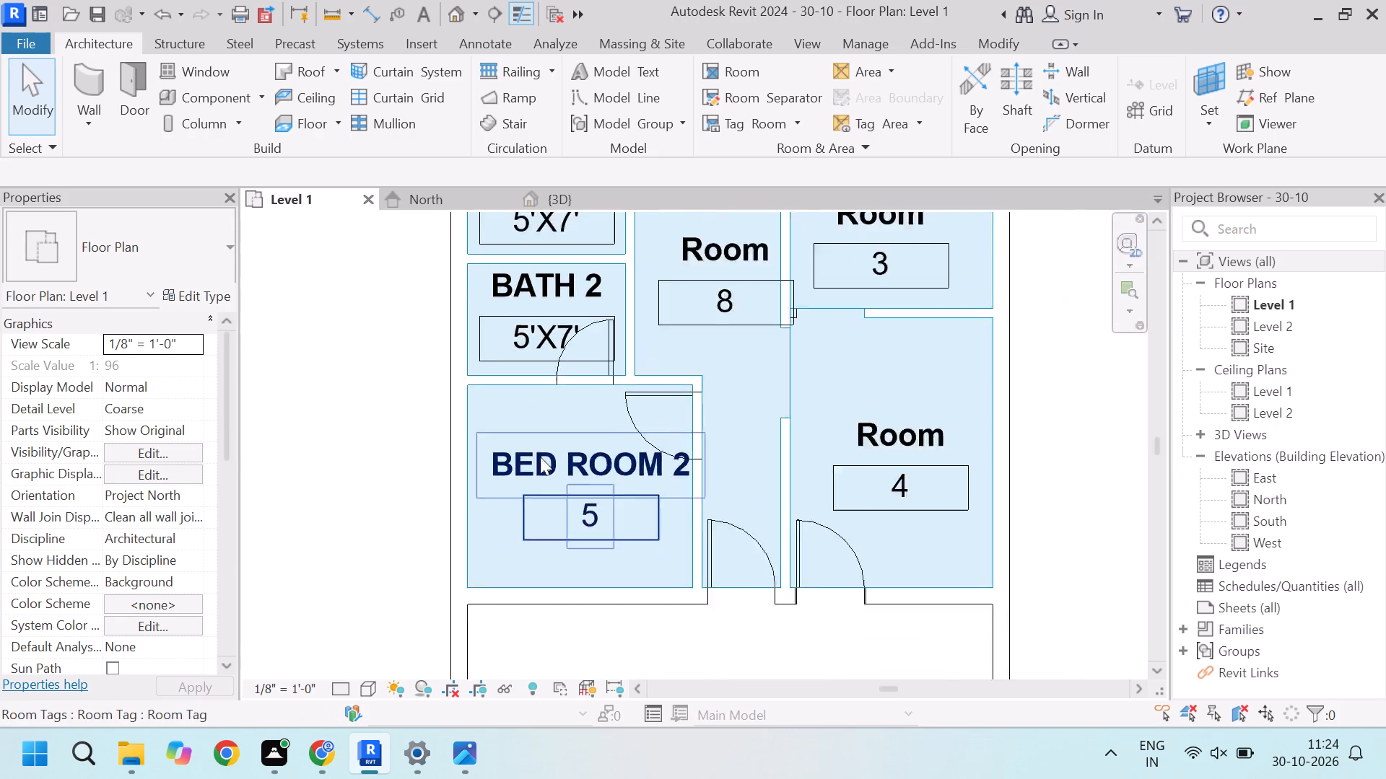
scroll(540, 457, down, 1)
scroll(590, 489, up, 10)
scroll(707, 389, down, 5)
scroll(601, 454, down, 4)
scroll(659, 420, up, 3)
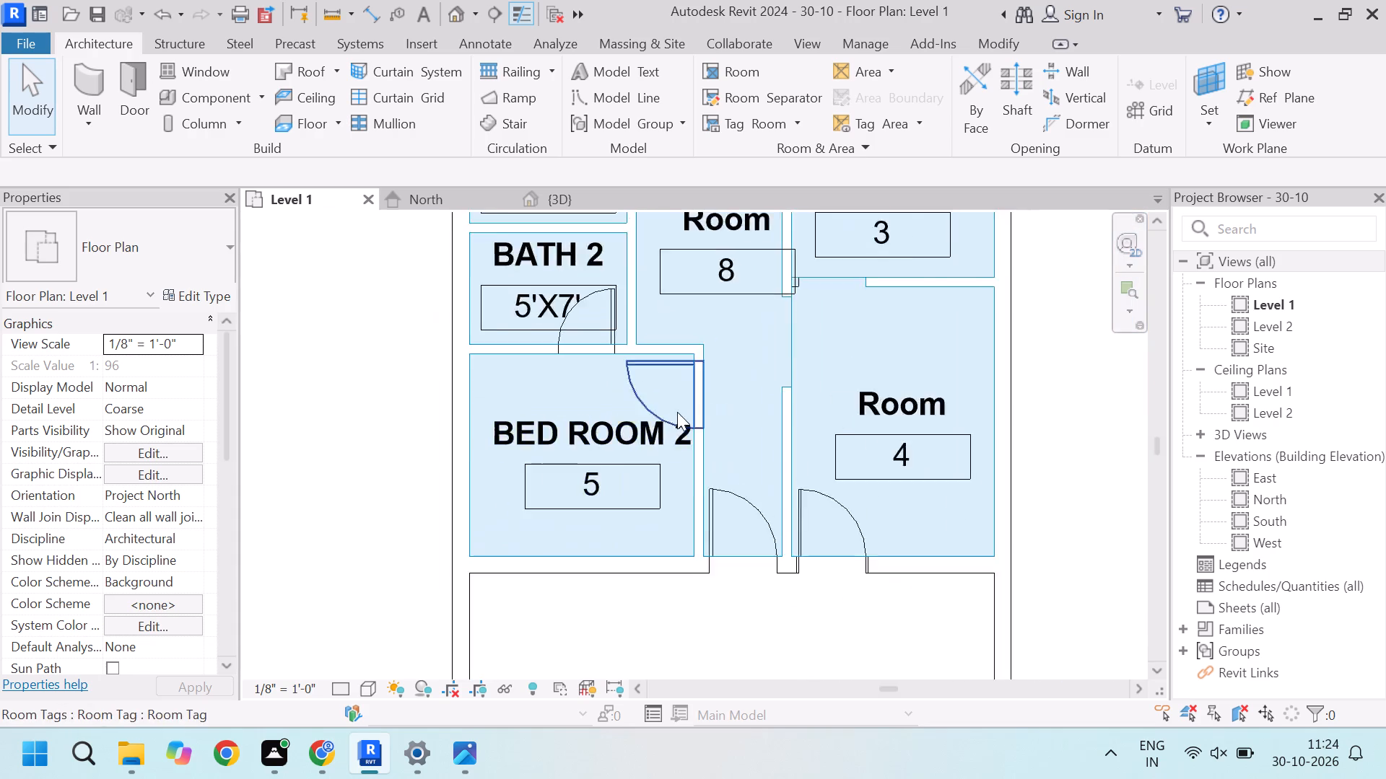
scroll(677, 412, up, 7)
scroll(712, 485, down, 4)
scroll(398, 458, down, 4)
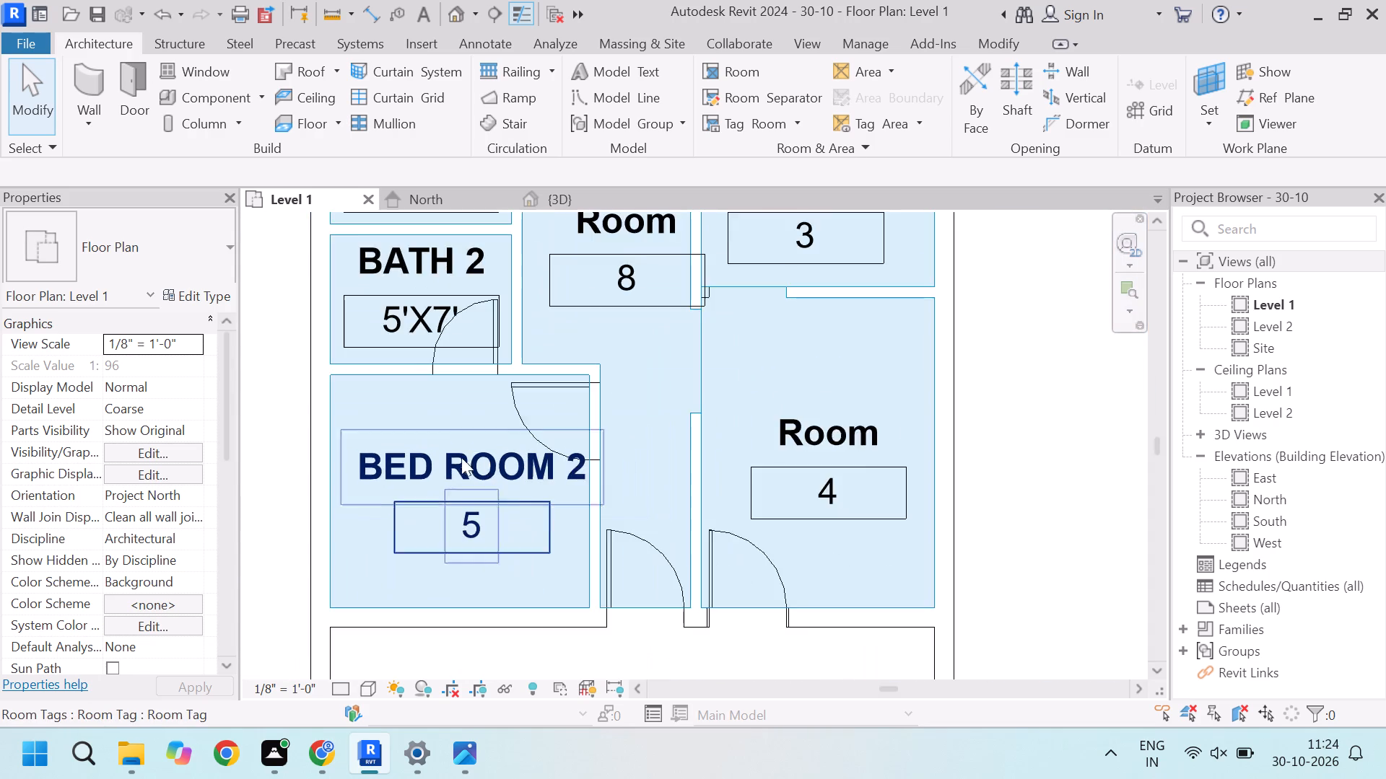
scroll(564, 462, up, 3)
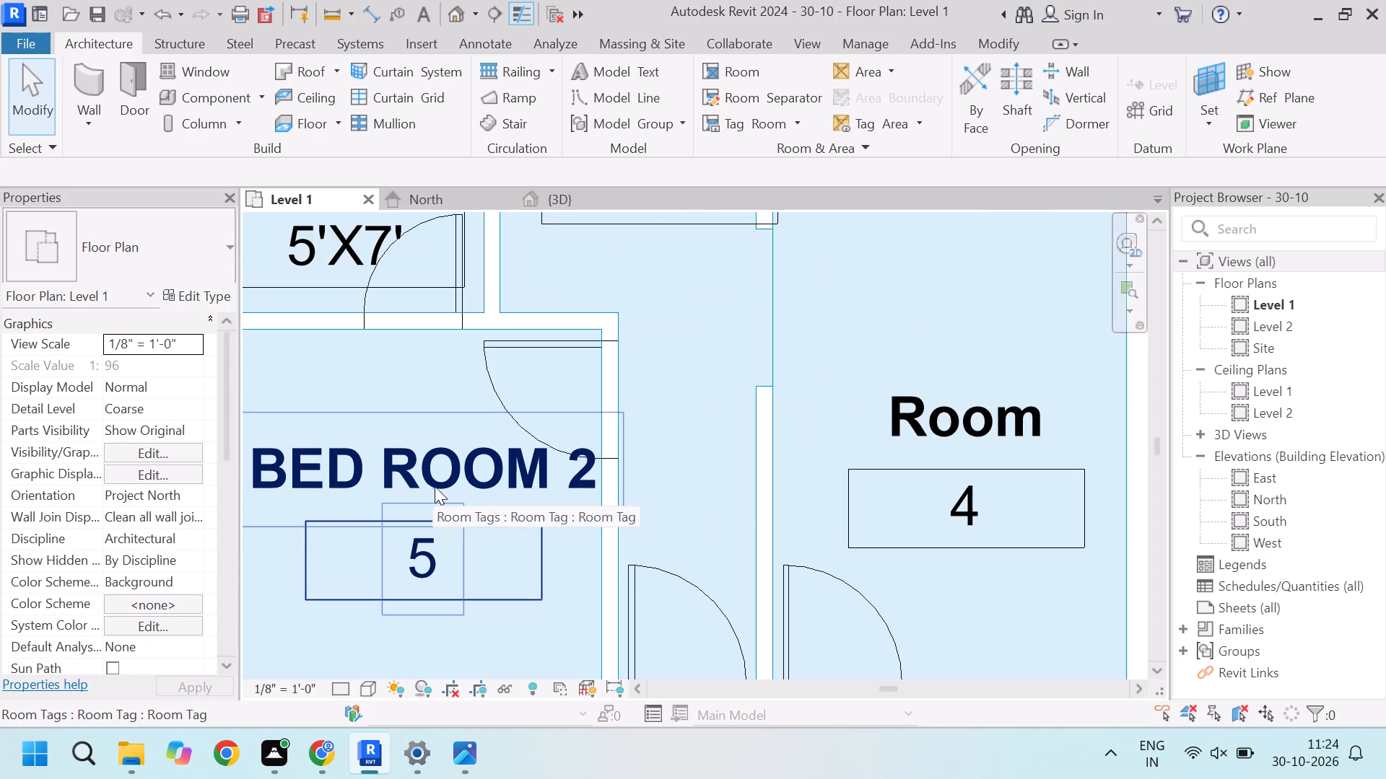
Move the room 3 tag, directly below KITCHEN, up toward its room's upper wall and slightly toward the outer wall.
scroll(746, 505, down, 5)
scroll(818, 496, down, 5)
scroll(853, 359, up, 2)
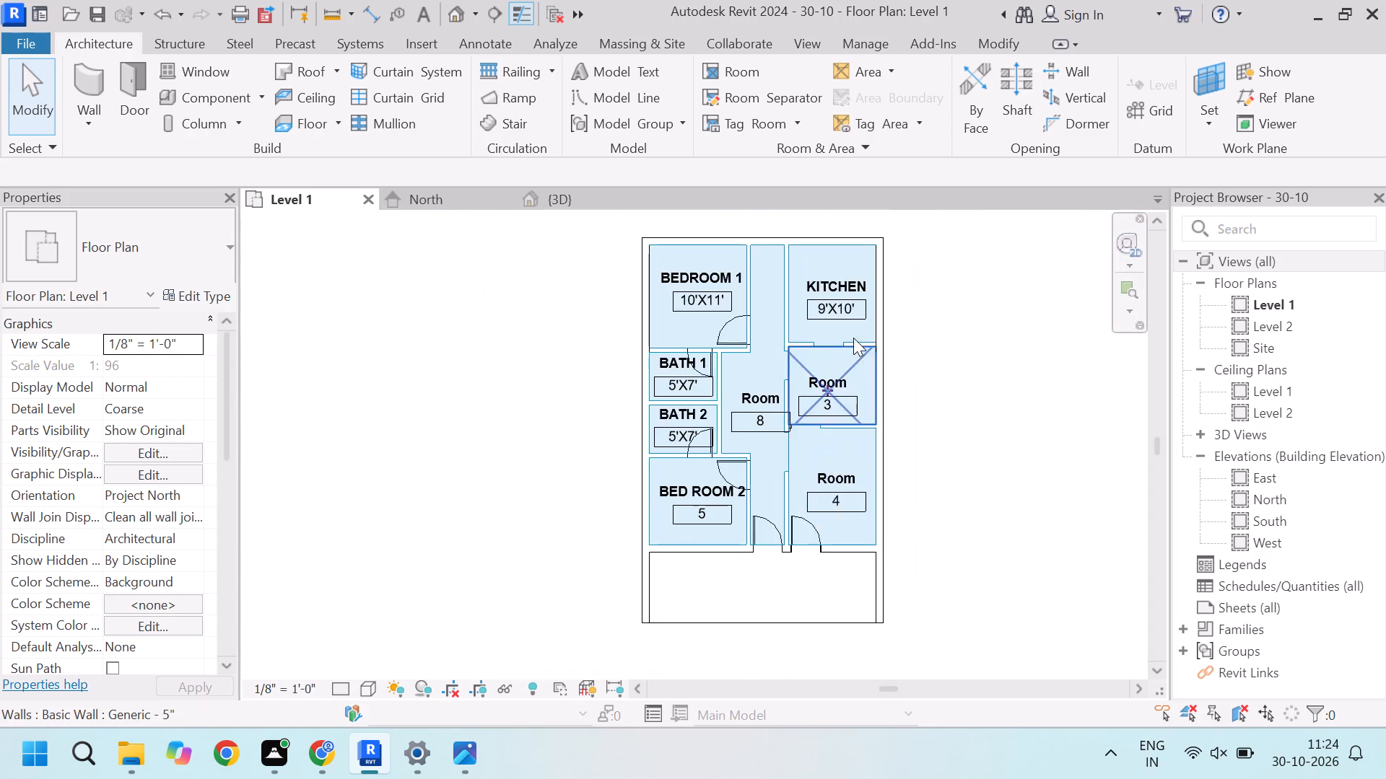
scroll(853, 338, up, 5)
scroll(793, 425, up, 4)
click(819, 425)
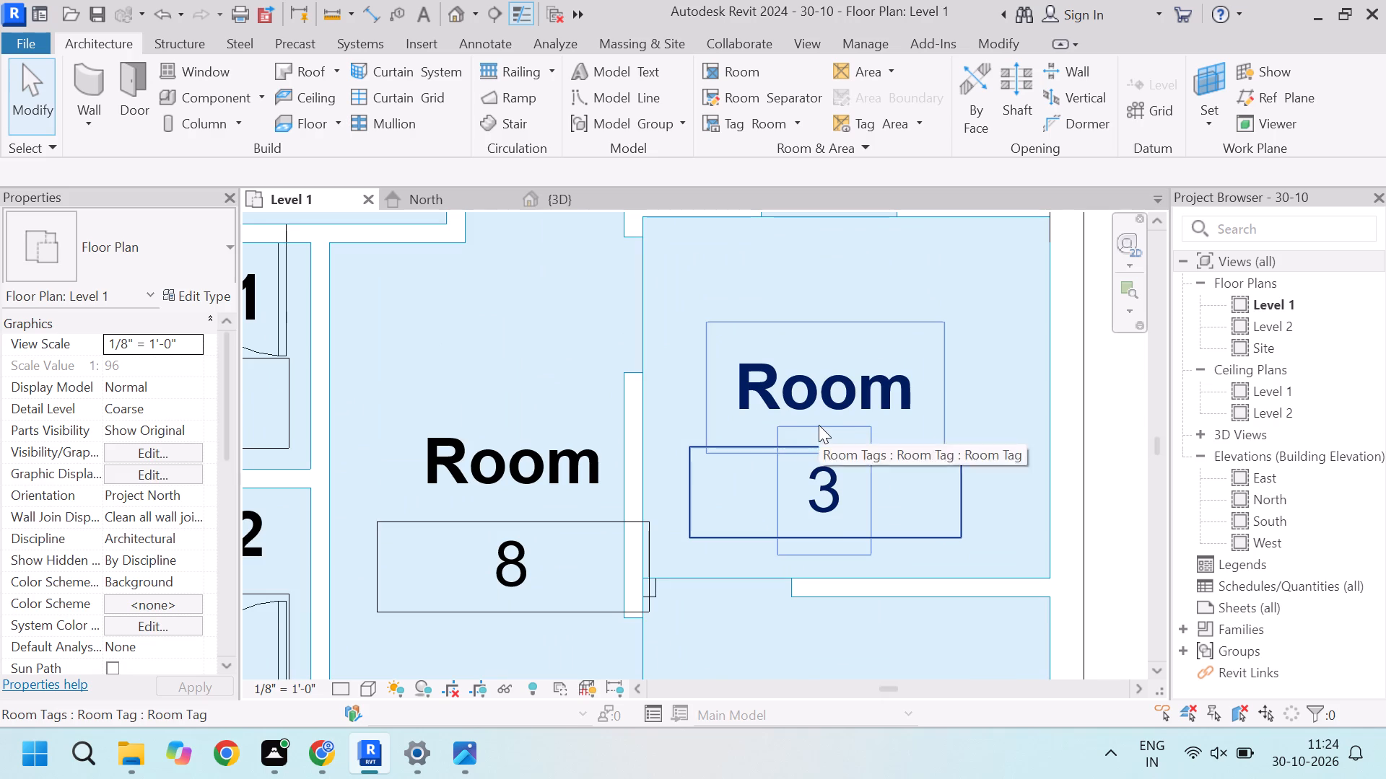
drag(824, 536, 843, 437)
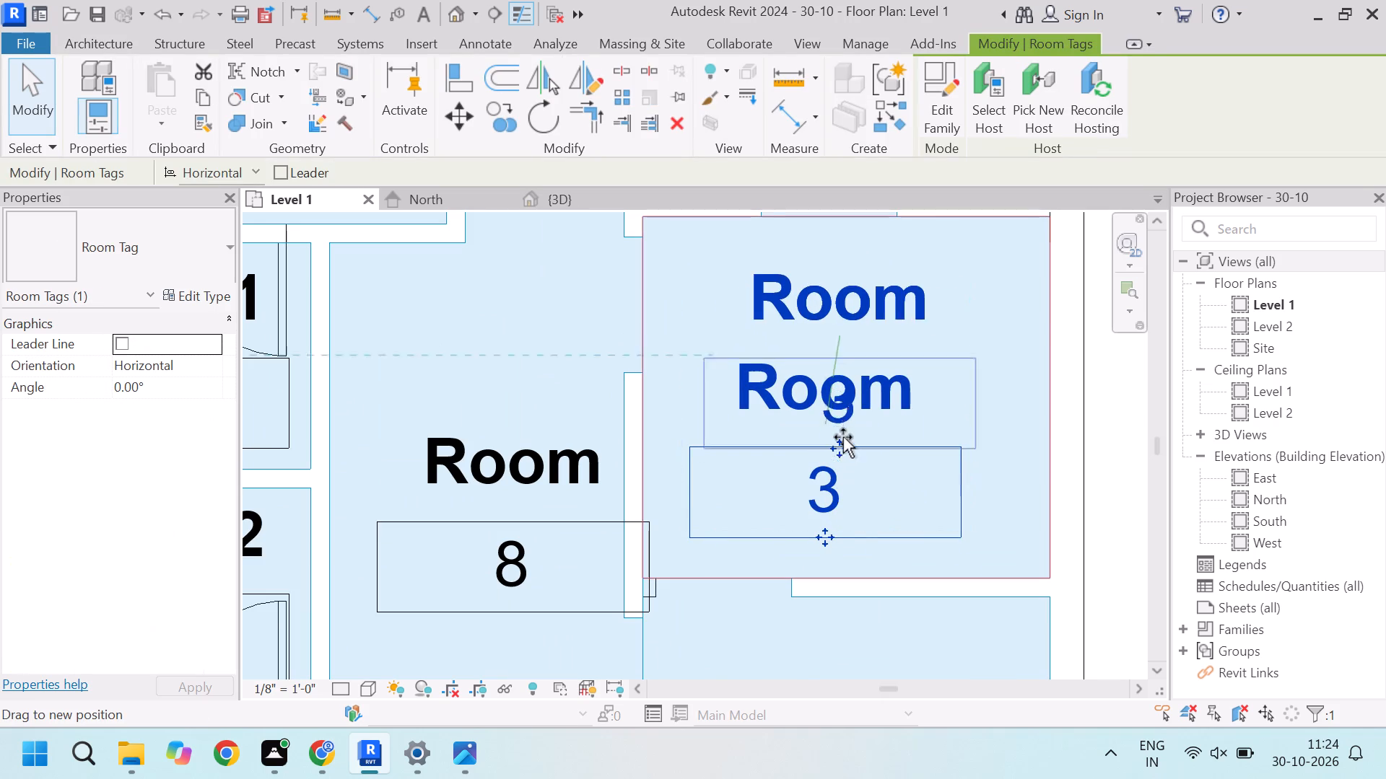
drag(843, 437, 839, 455)
scroll(808, 506, down, 6)
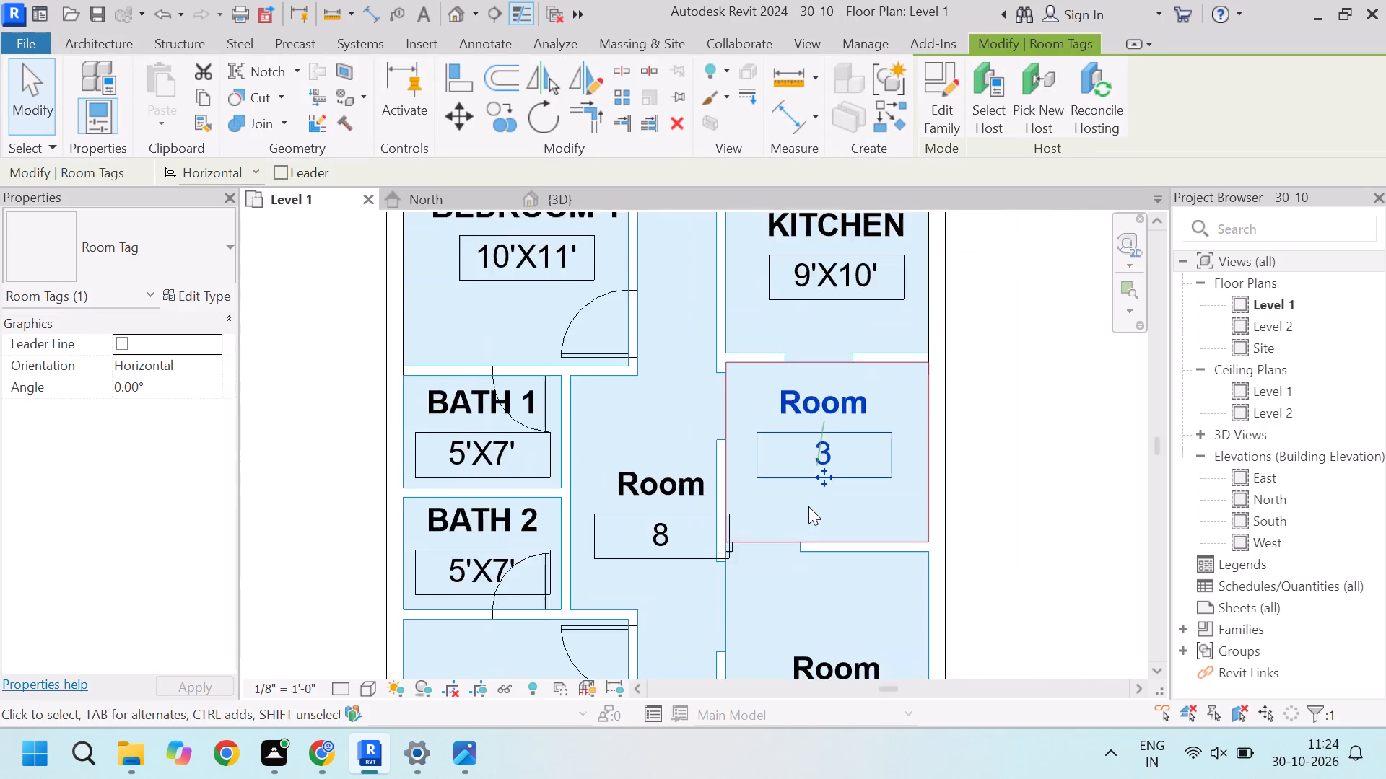
scroll(808, 506, down, 2)
click(957, 454)
Lower the room 3 tag slightly so it sits closer to the middle of its room.
scroll(767, 440, down, 5)
scroll(821, 546, up, 5)
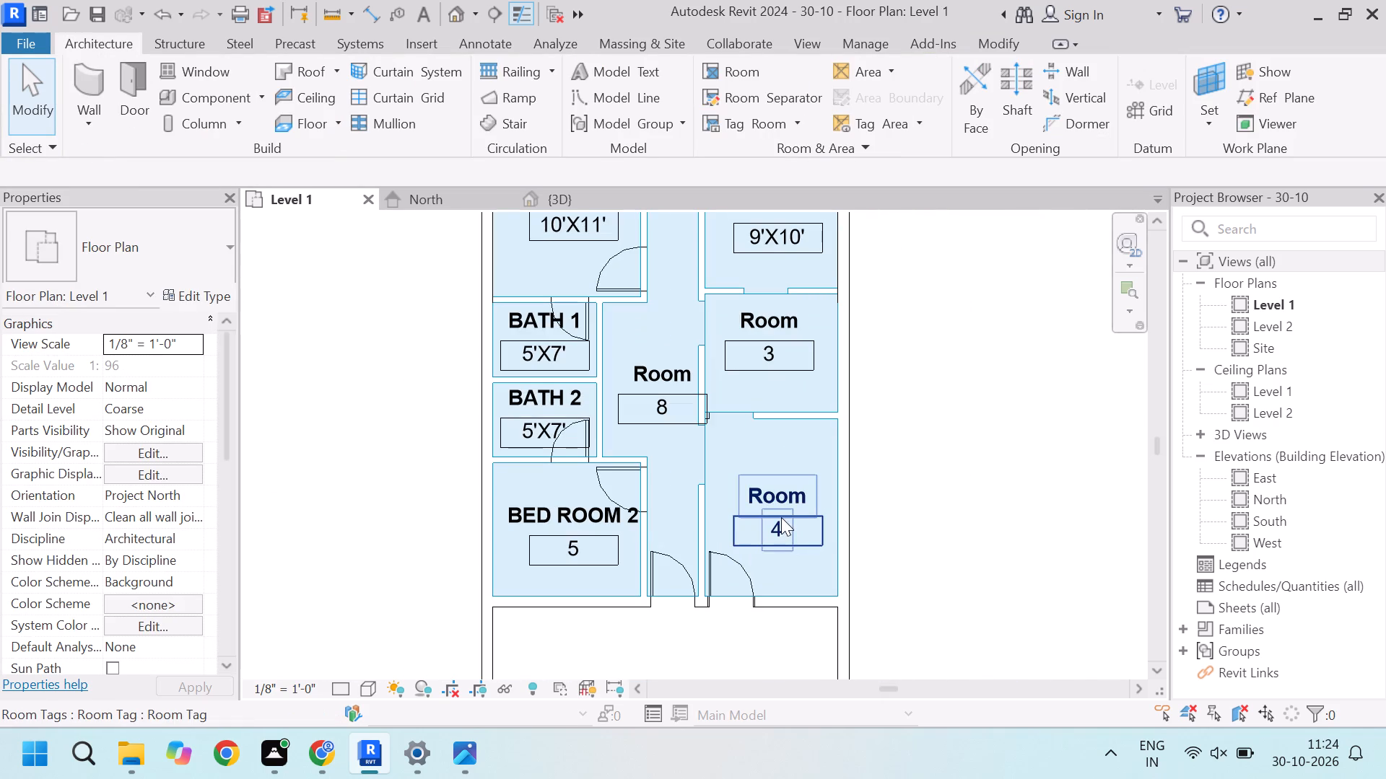
scroll(654, 513, up, 5)
scroll(472, 521, down, 5)
scroll(485, 563, up, 3)
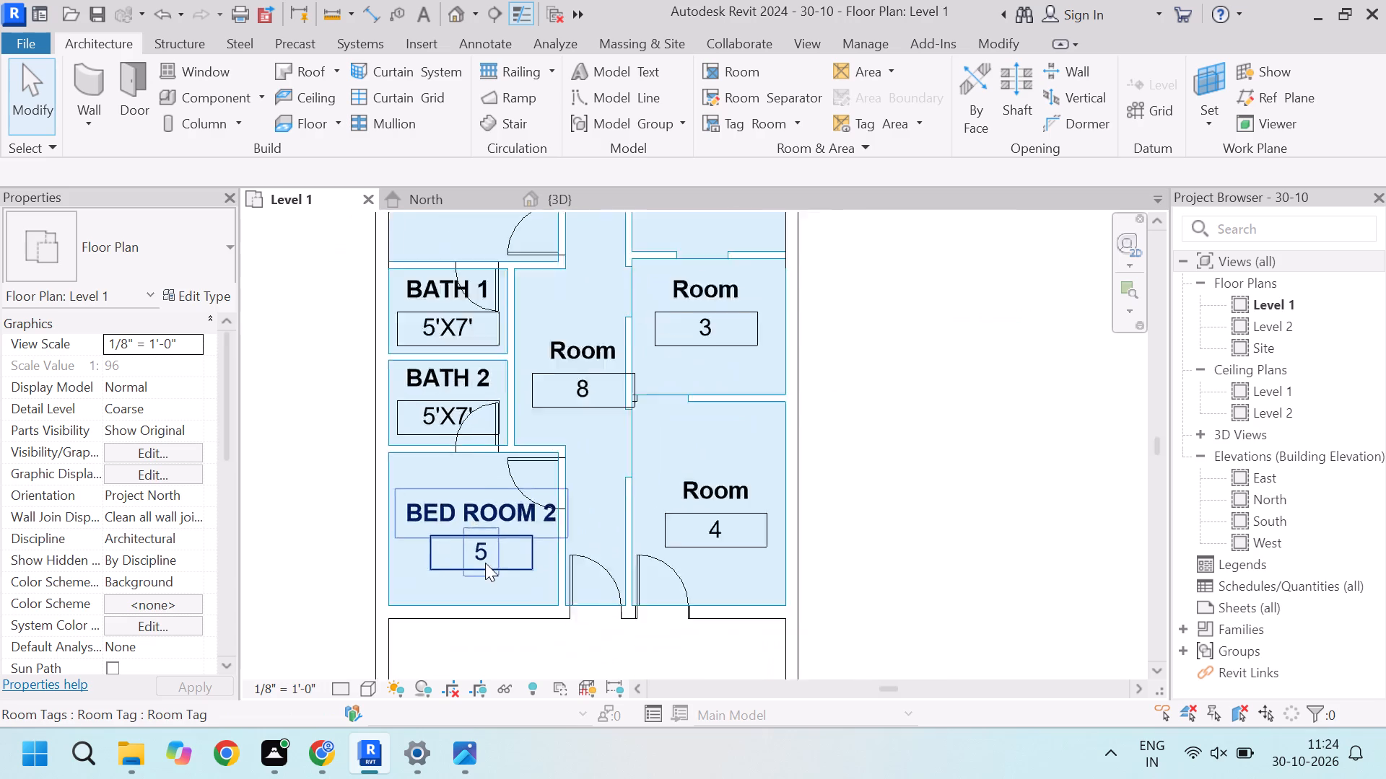
scroll(485, 563, up, 2)
scroll(492, 564, down, 5)
scroll(551, 389, up, 4)
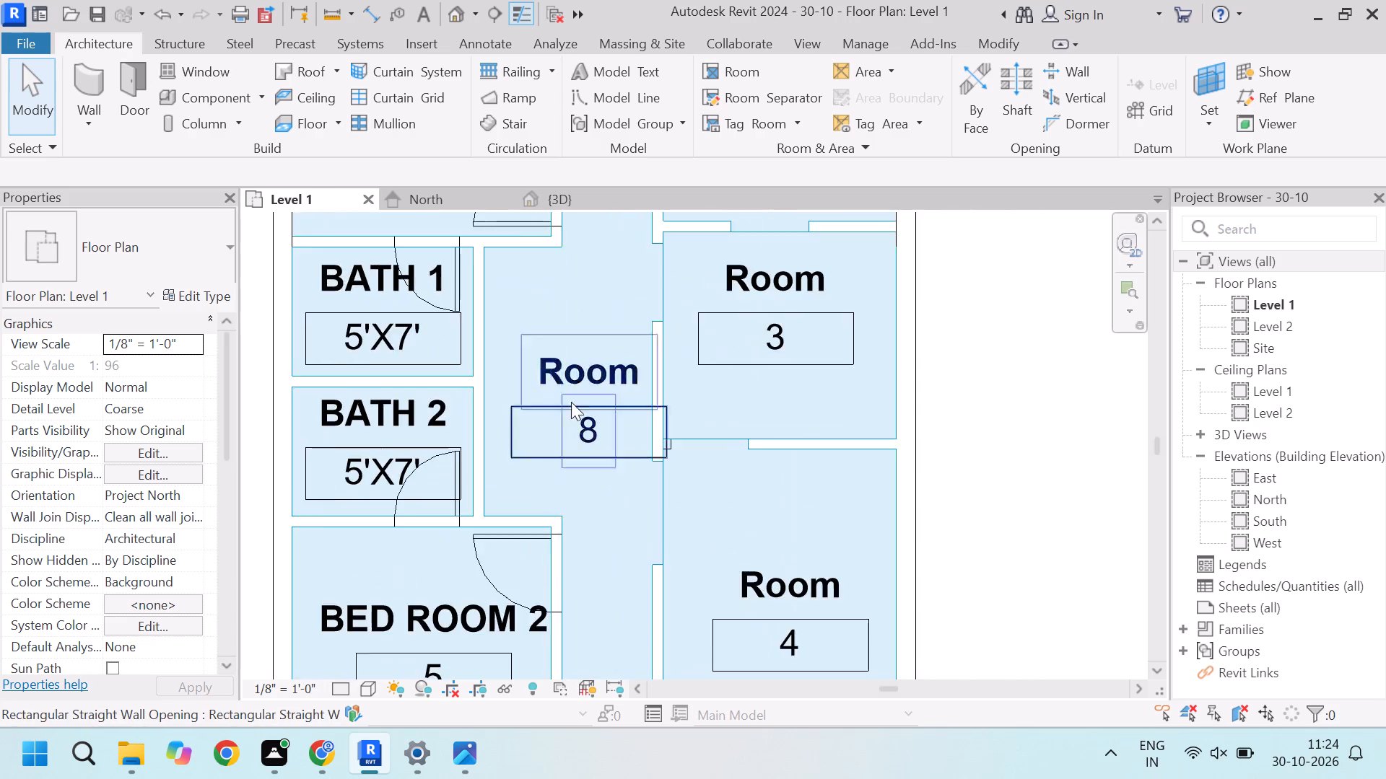
scroll(537, 454, down, 5)
scroll(676, 332, up, 4)
scroll(620, 399, up, 3)
scroll(667, 420, down, 2)
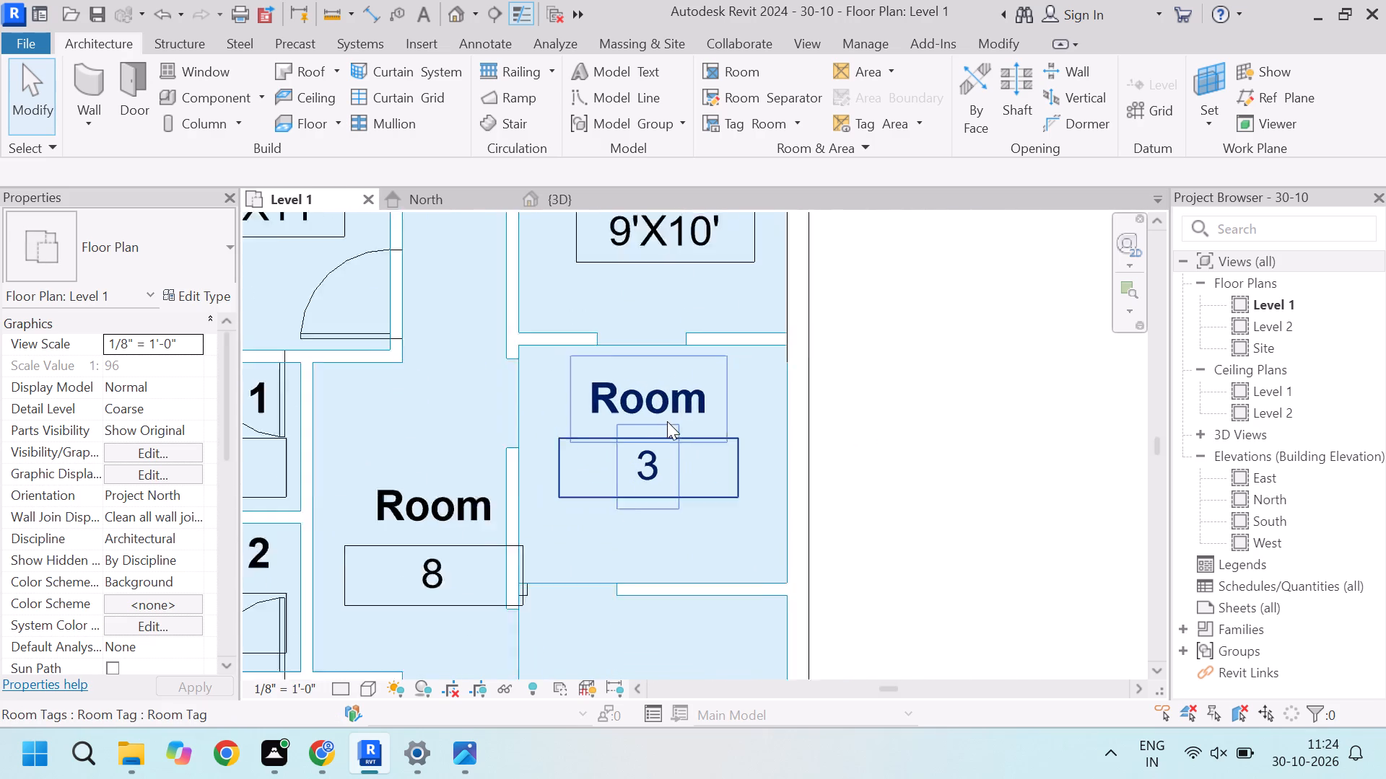
scroll(667, 421, down, 2)
scroll(658, 414, up, 4)
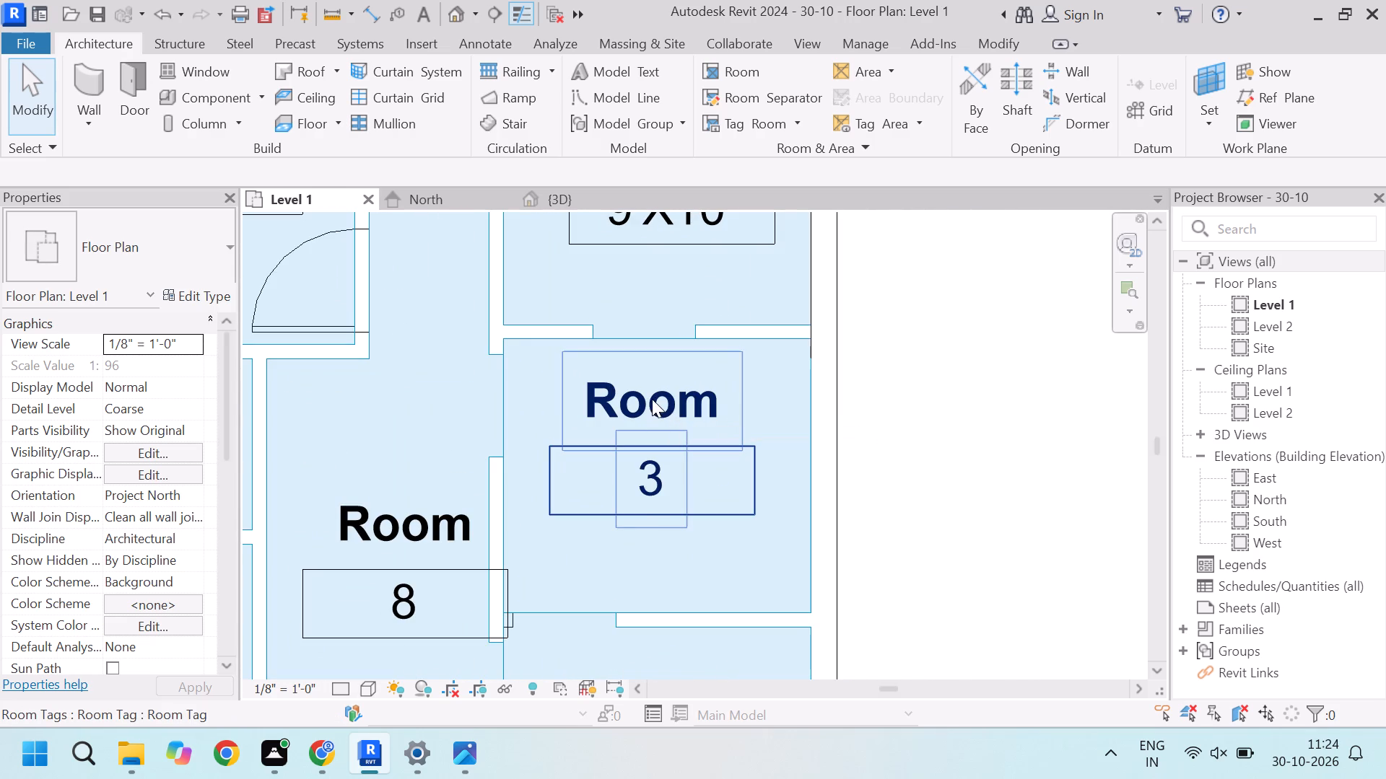
drag(652, 399, 647, 440)
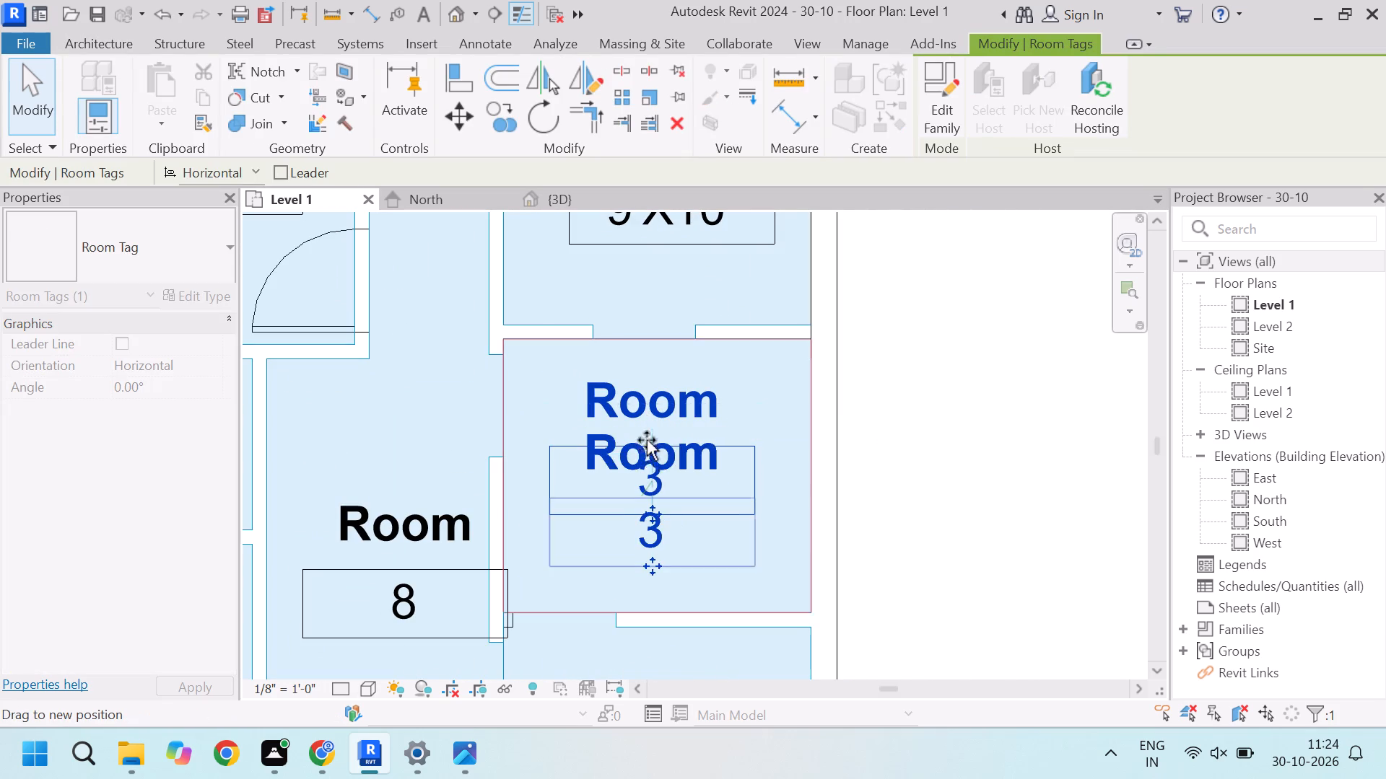
drag(647, 440, 647, 431)
click(889, 381)
Examine the tags of rooms 3 and 4 and how they sit inside their rooms.
scroll(650, 402, down, 5)
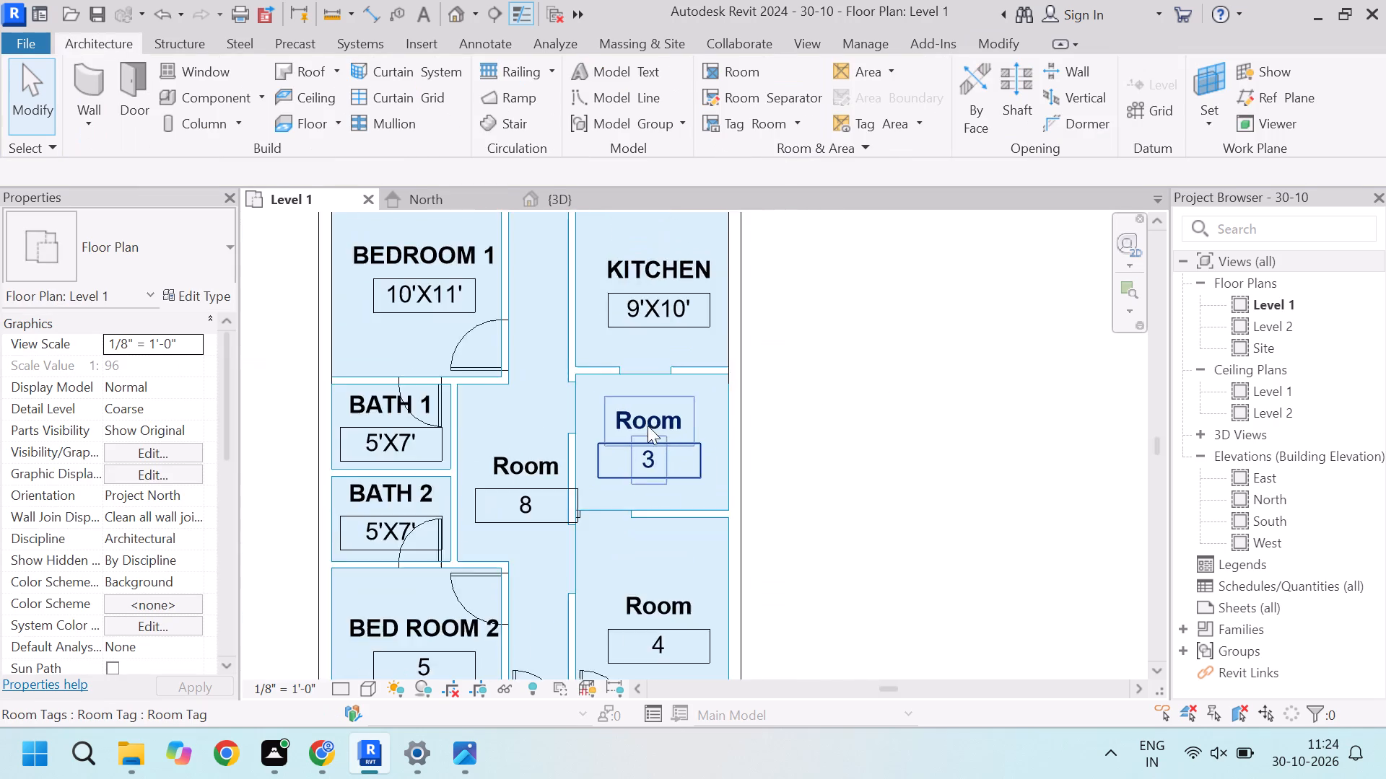
scroll(669, 434, up, 5)
scroll(606, 410, down, 7)
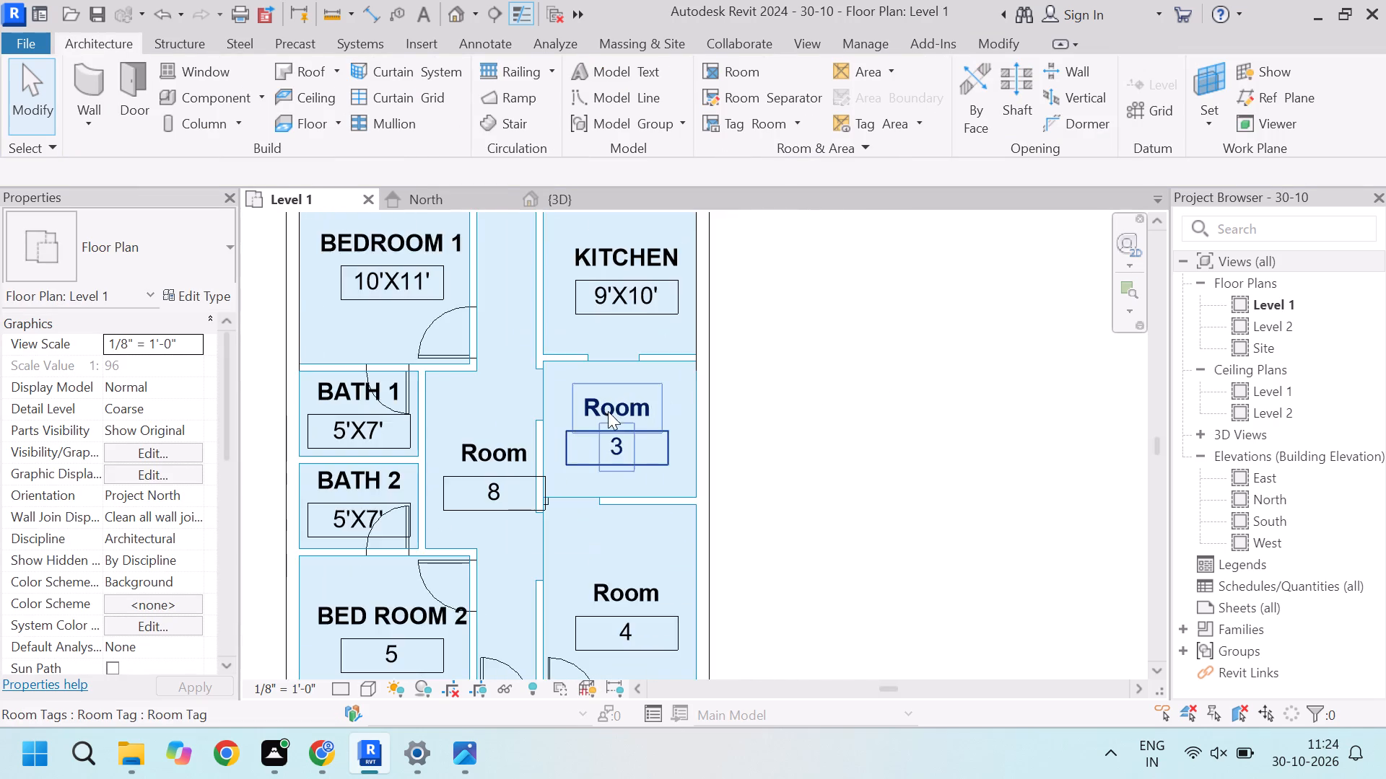
scroll(608, 411, down, 3)
scroll(614, 514, up, 8)
scroll(638, 462, down, 4)
scroll(607, 511, up, 4)
scroll(644, 455, up, 4)
scroll(622, 521, down, 5)
scroll(644, 481, up, 3)
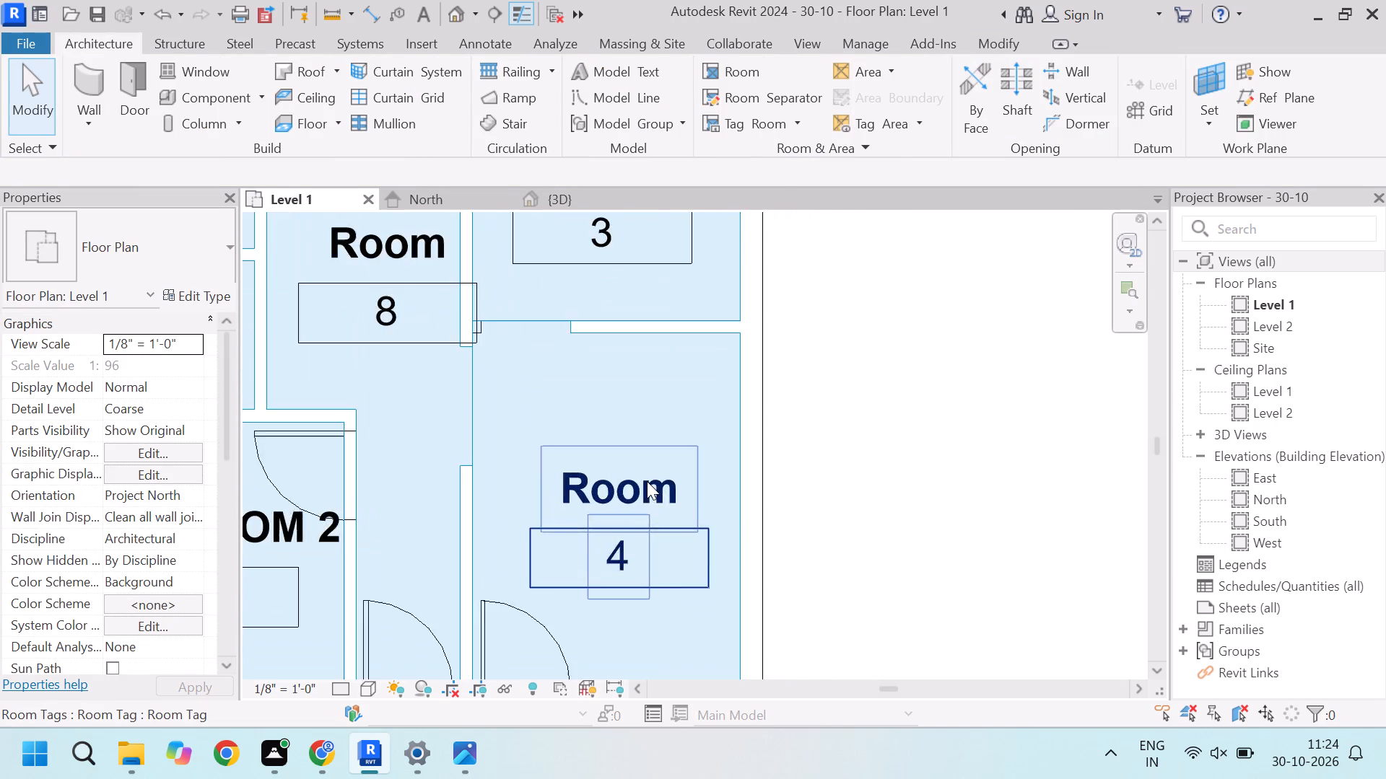
scroll(647, 481, up, 3)
scroll(676, 506, down, 10)
click(801, 476)
scroll(630, 520, up, 4)
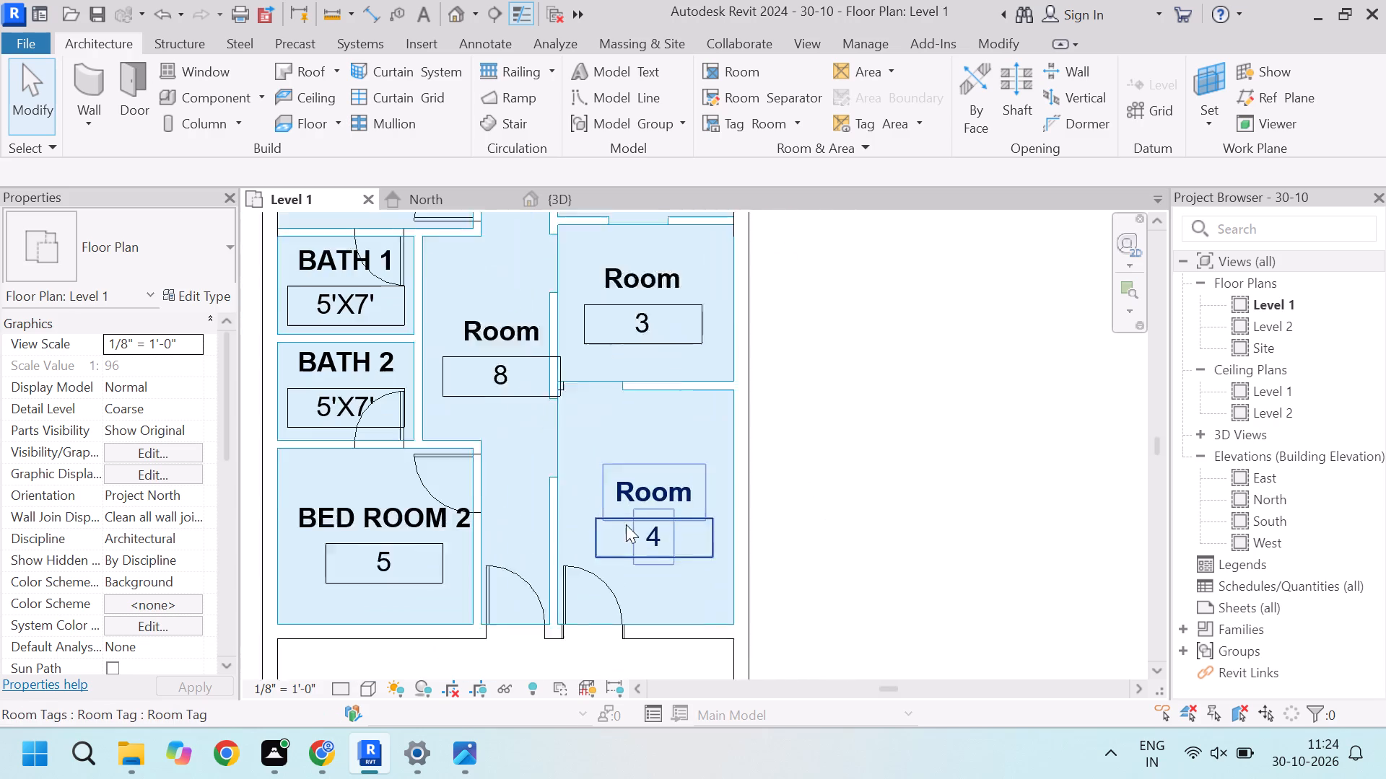
scroll(385, 556, down, 3)
scroll(394, 532, up, 4)
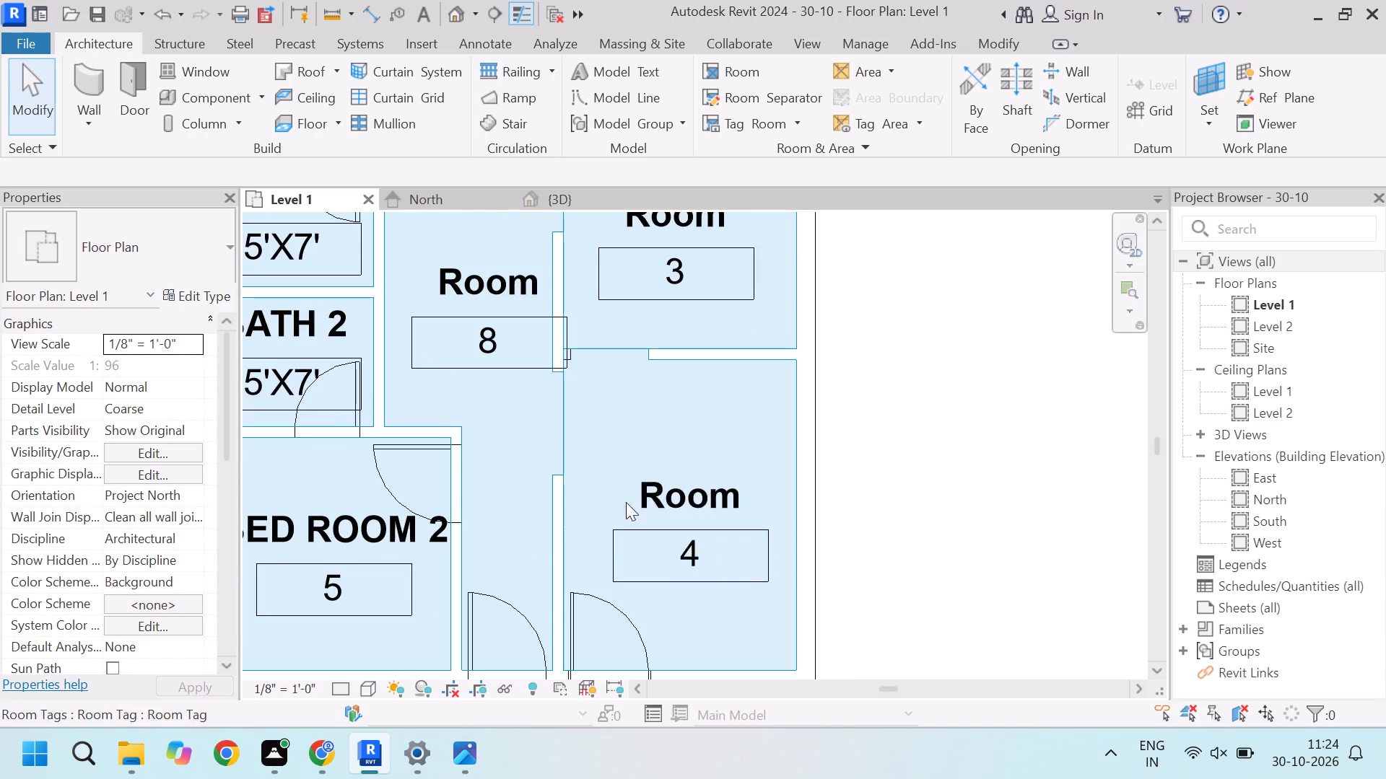
scroll(650, 490, down, 4)
scroll(663, 493, up, 9)
scroll(790, 488, down, 6)
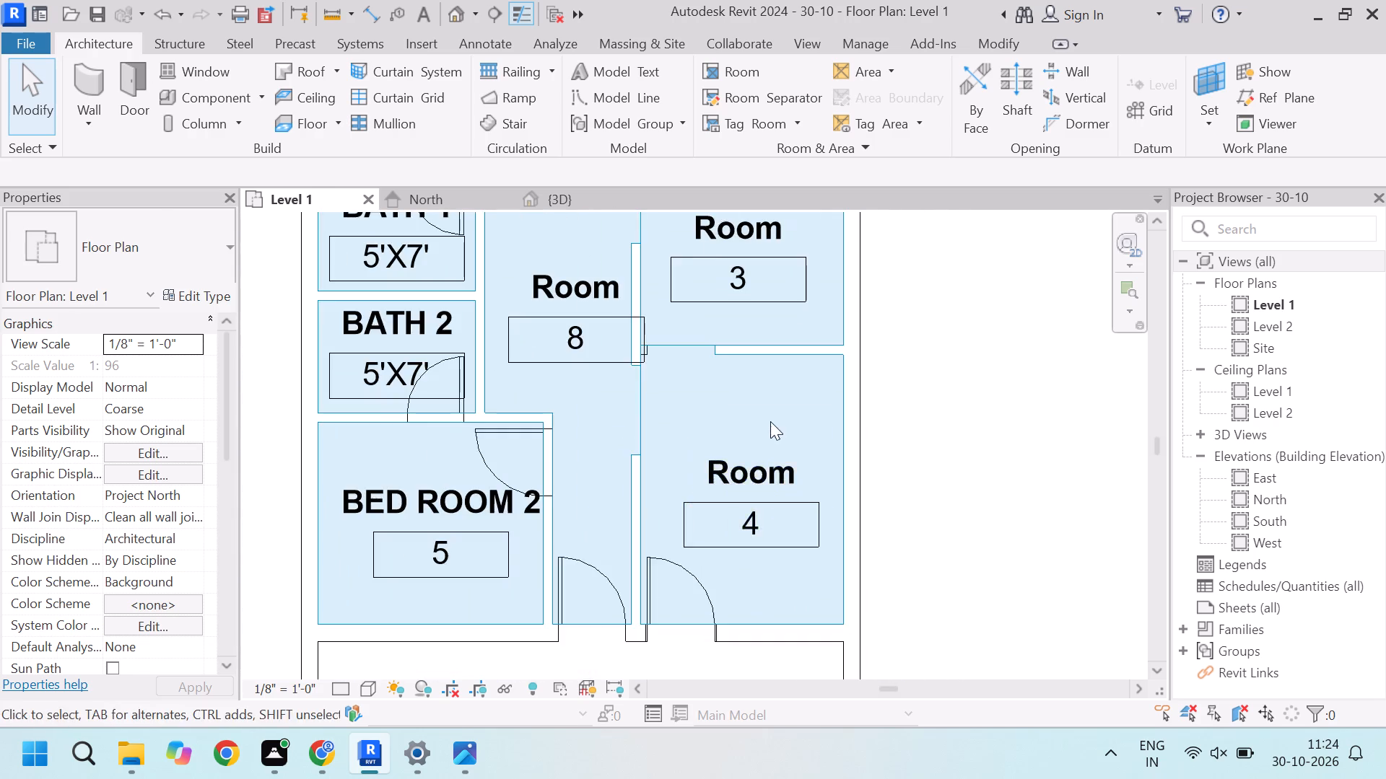
scroll(769, 424, down, 3)
scroll(777, 504, up, 10)
scroll(730, 459, down, 6)
scroll(728, 442, up, 5)
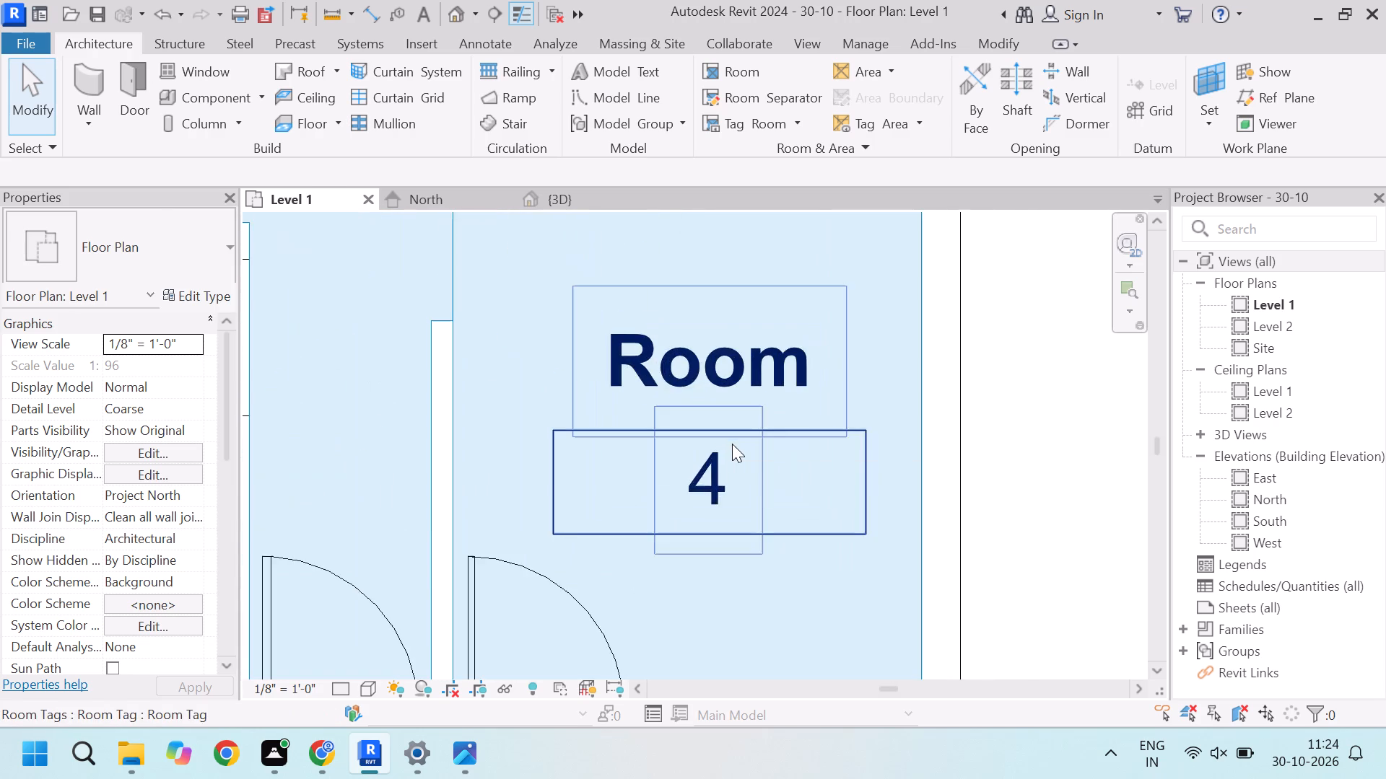
scroll(731, 338, up, 4)
scroll(751, 403, down, 9)
scroll(779, 395, up, 6)
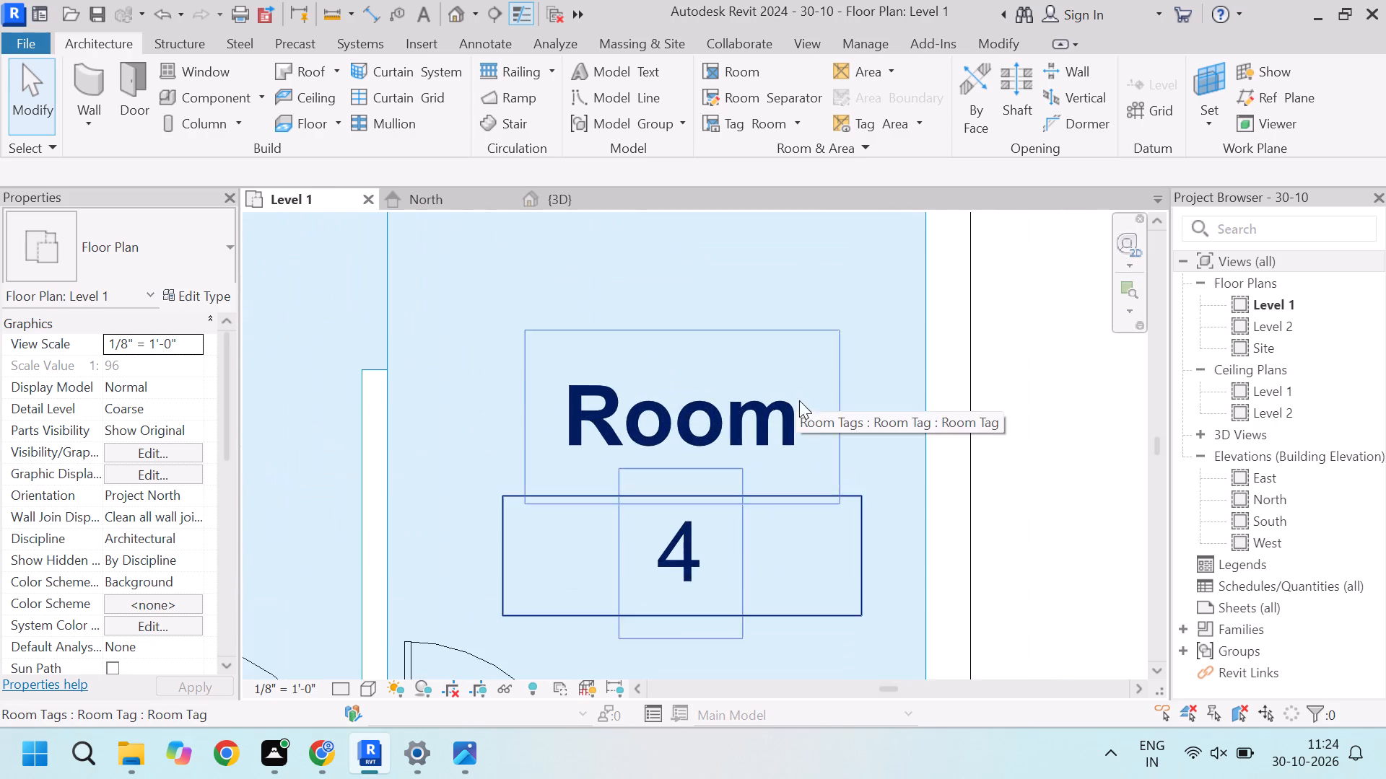
scroll(837, 457, down, 4)
scroll(763, 393, up, 4)
scroll(741, 457, down, 6)
scroll(788, 489, up, 6)
scroll(806, 486, down, 6)
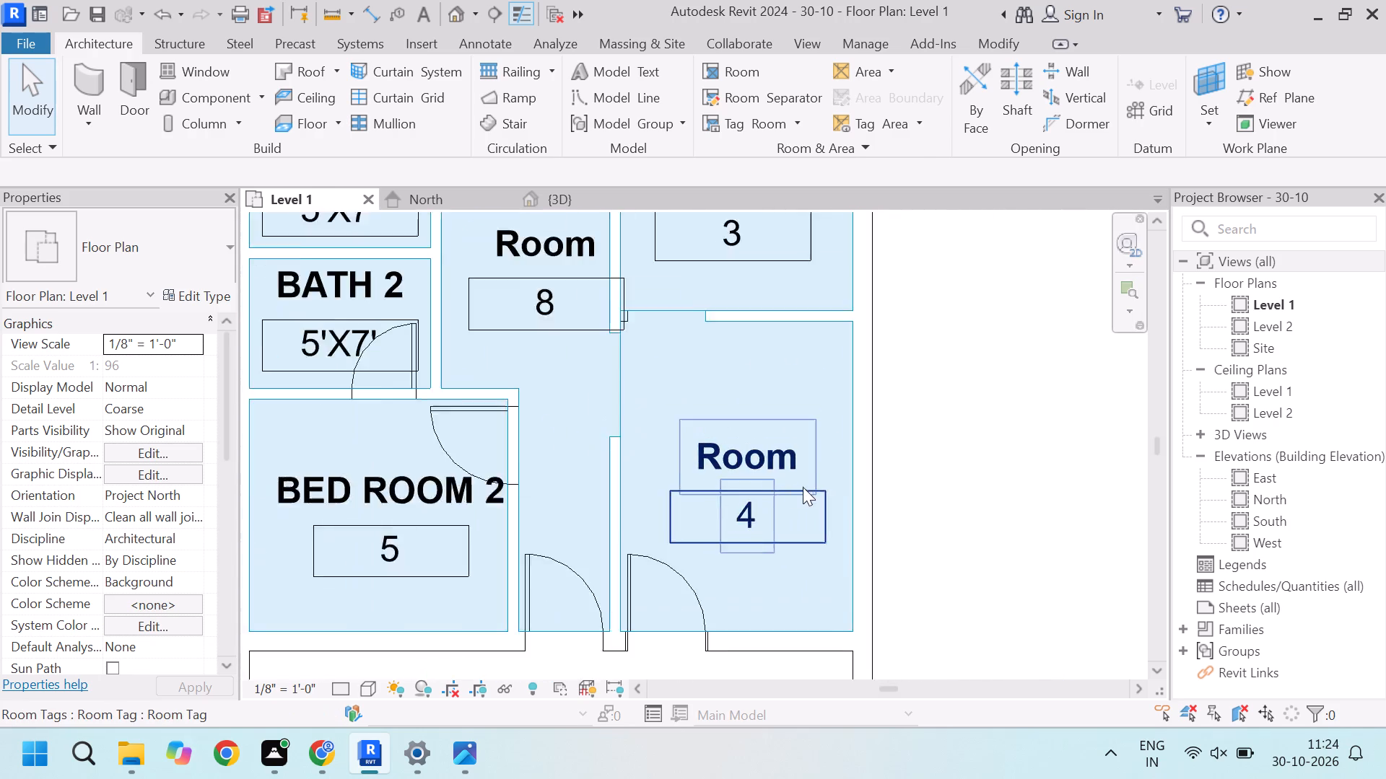
scroll(769, 483, up, 1)
scroll(735, 475, down, 6)
scroll(740, 498, up, 9)
scroll(759, 457, down, 11)
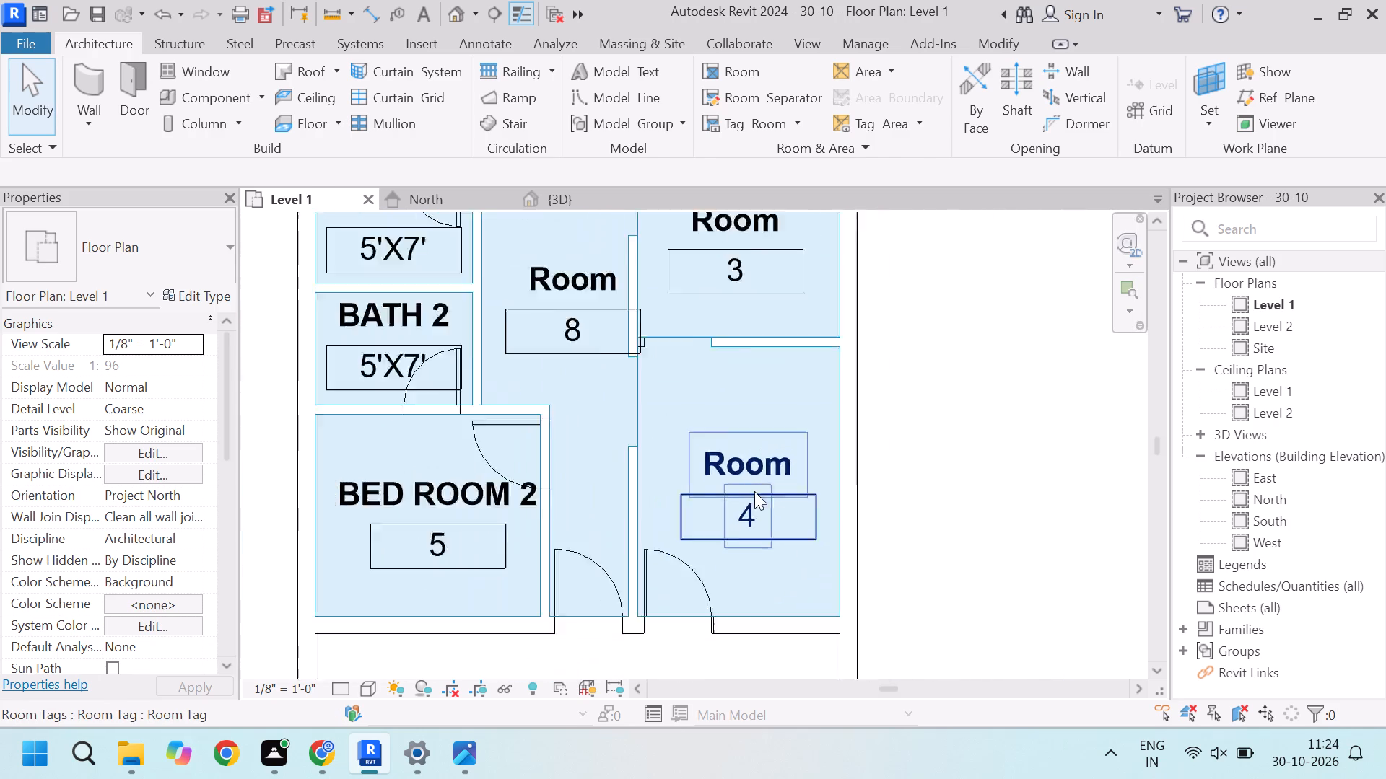
Move the room 8 tag sideways toward the bathrooms so its number box clears the wall beside room 3.
scroll(592, 386, up, 5)
scroll(725, 426, up, 5)
scroll(671, 390, down, 5)
scroll(734, 403, up, 5)
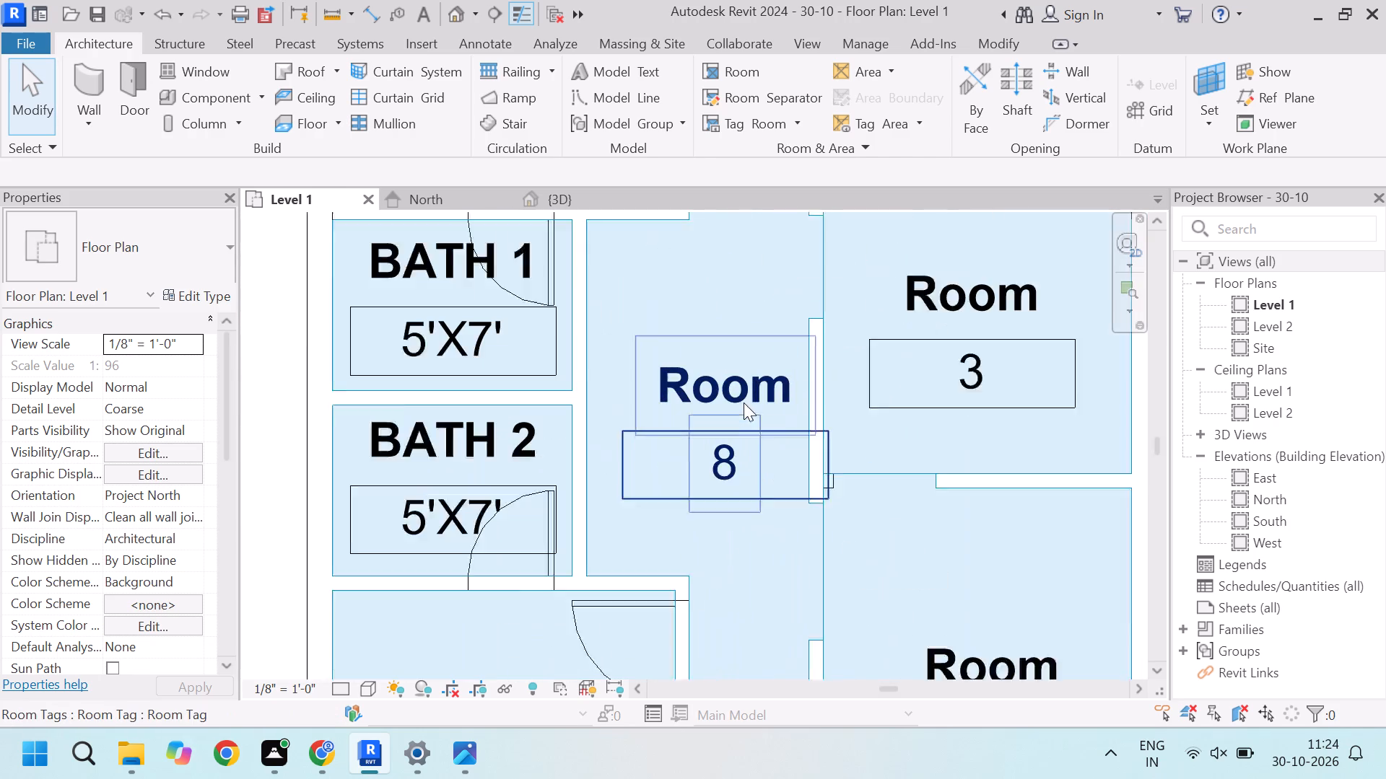
click(760, 404)
drag(719, 511, 717, 511)
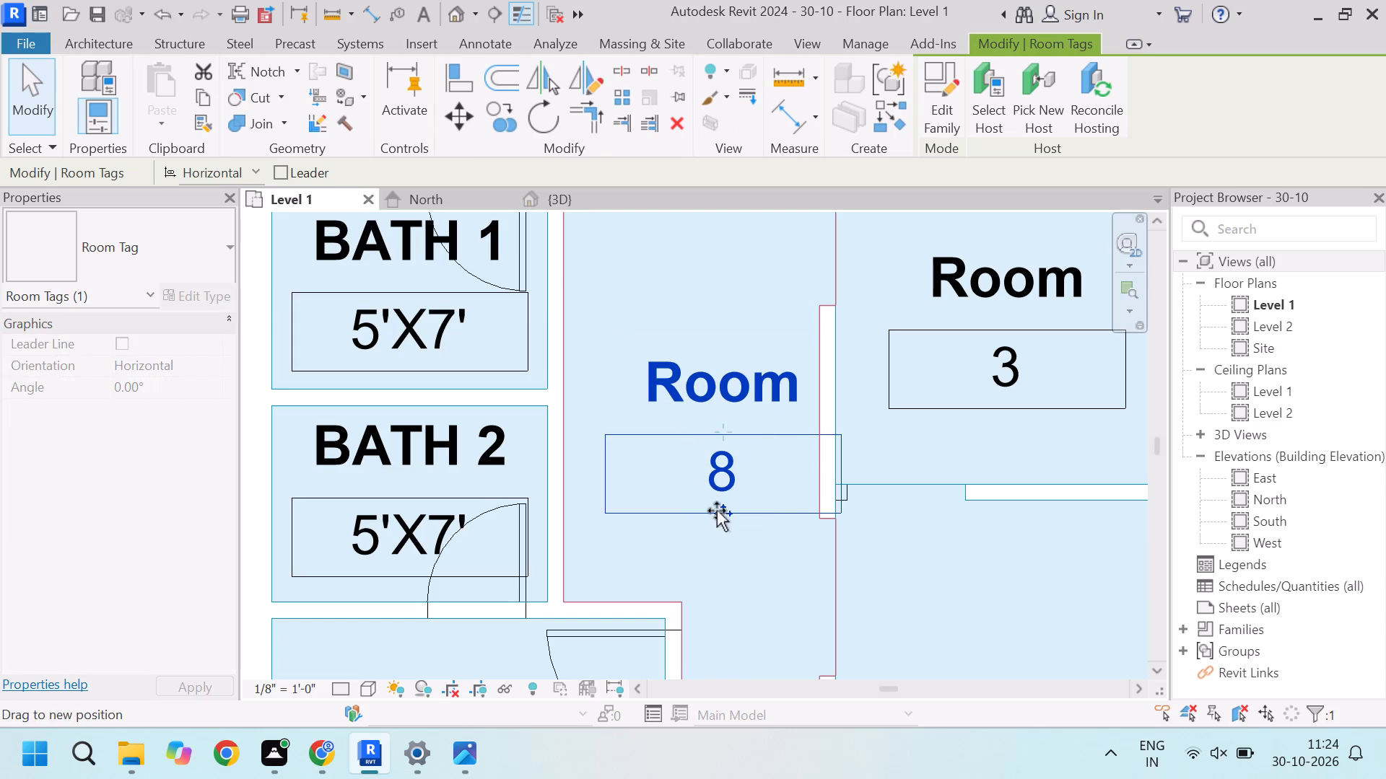
drag(717, 511, 699, 511)
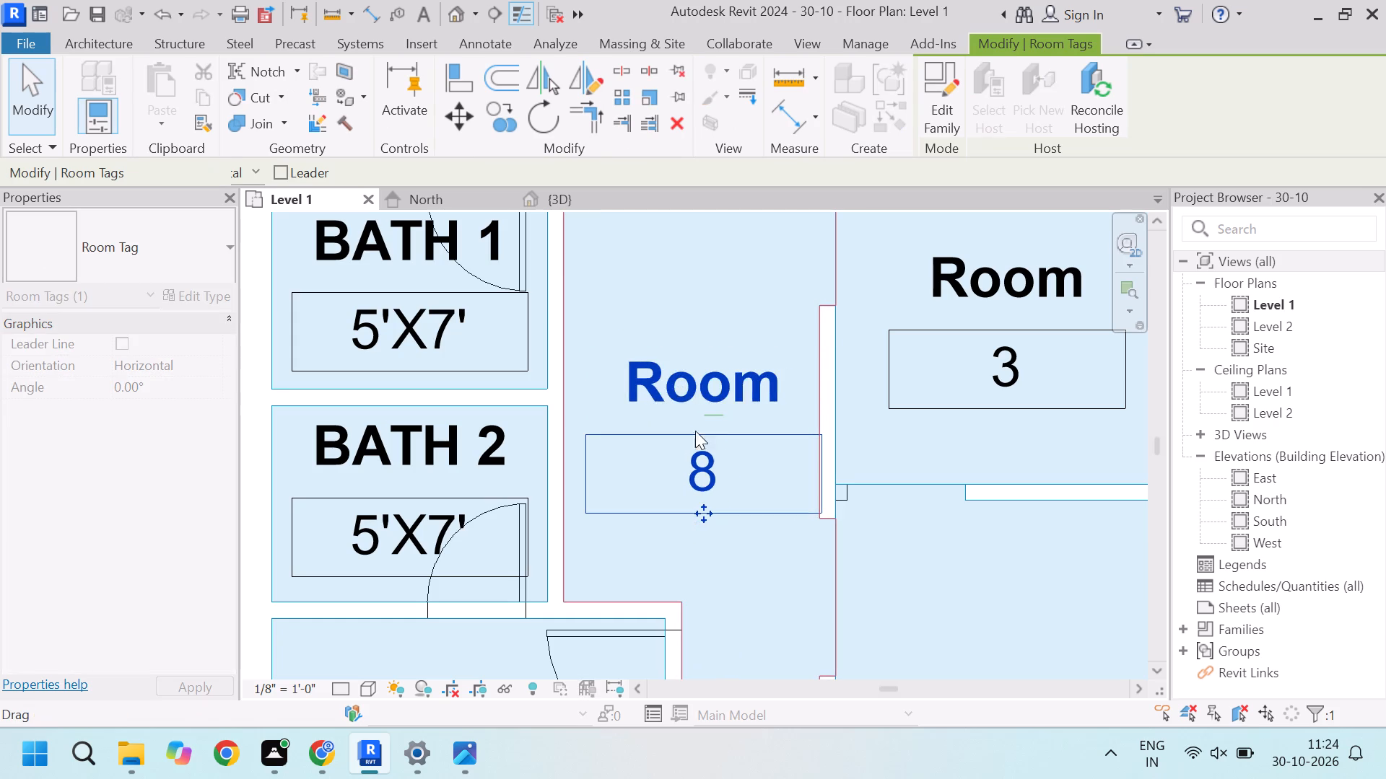
click(707, 284)
Examine the placement of the room 3, room 4 and BED ROOM 2 tags on the plan.
scroll(653, 450, down, 7)
scroll(821, 395, up, 8)
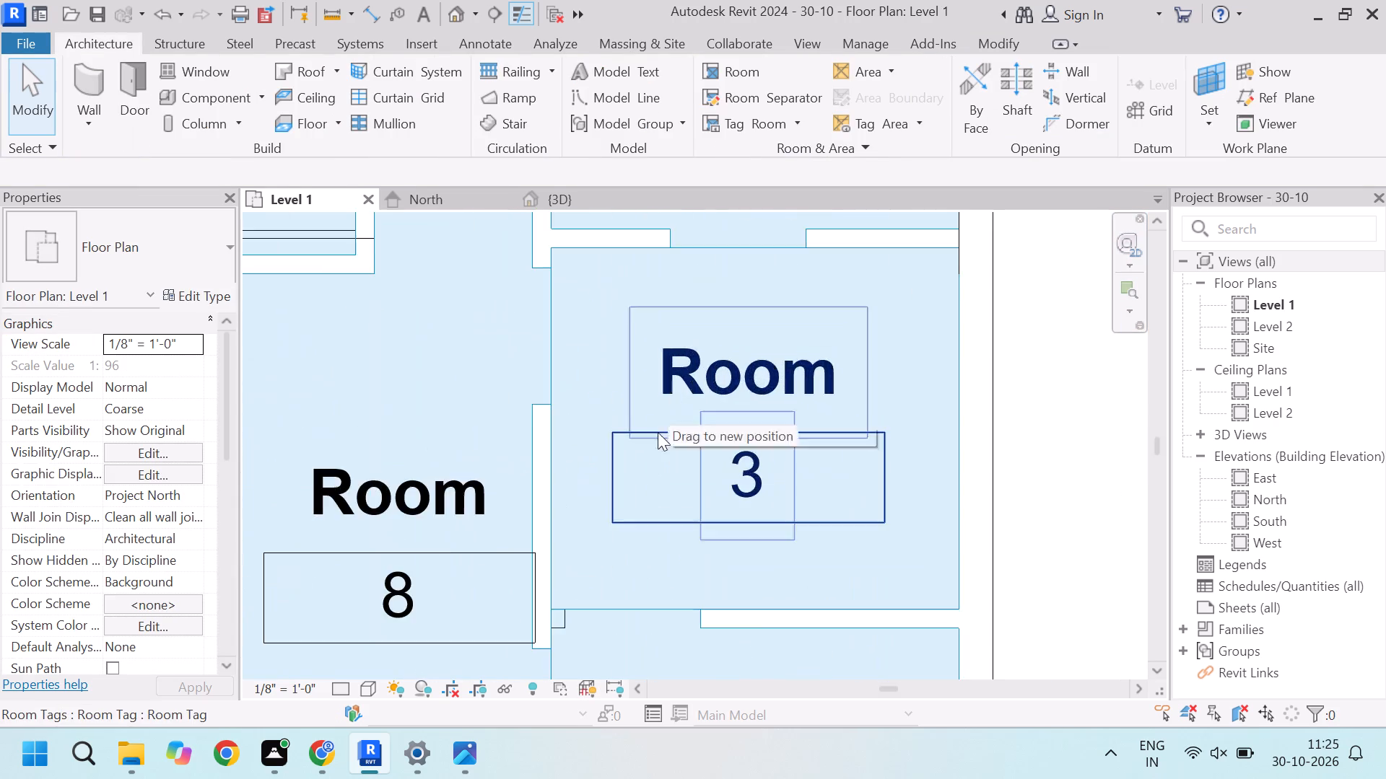
scroll(634, 483, down, 6)
scroll(738, 431, up, 5)
scroll(653, 449, up, 4)
scroll(658, 448, down, 7)
scroll(644, 512, down, 4)
scroll(645, 510, up, 3)
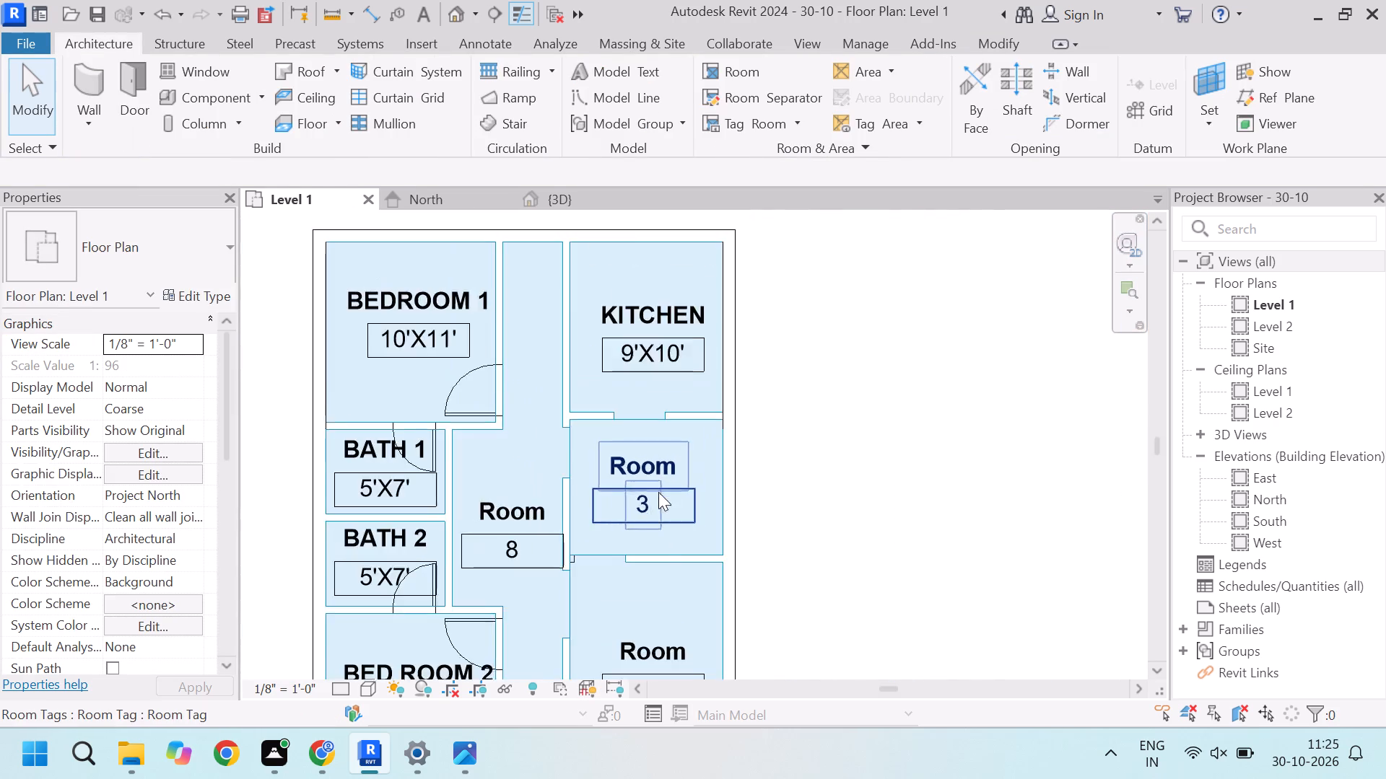
scroll(658, 492, up, 8)
scroll(624, 454, down, 11)
scroll(630, 606, up, 4)
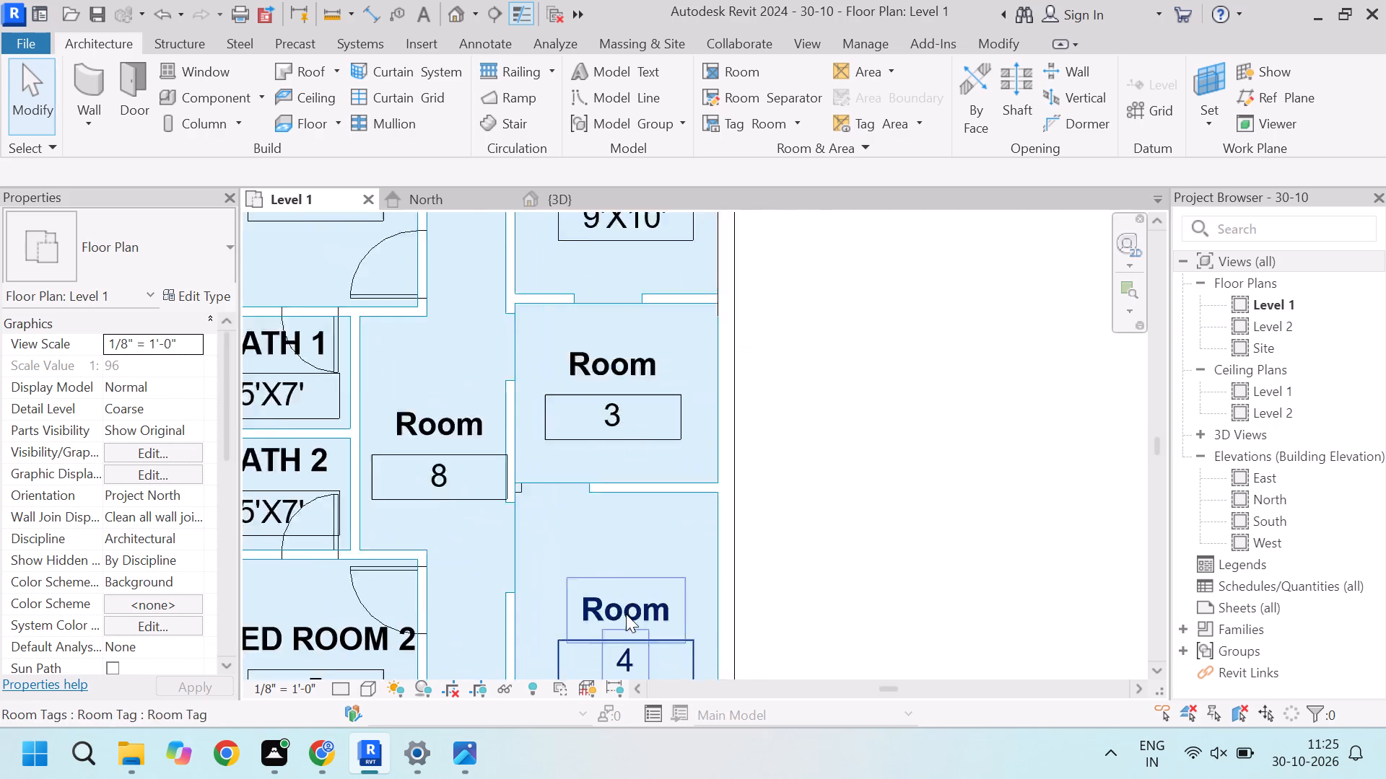
scroll(668, 406, down, 5)
scroll(651, 525, up, 10)
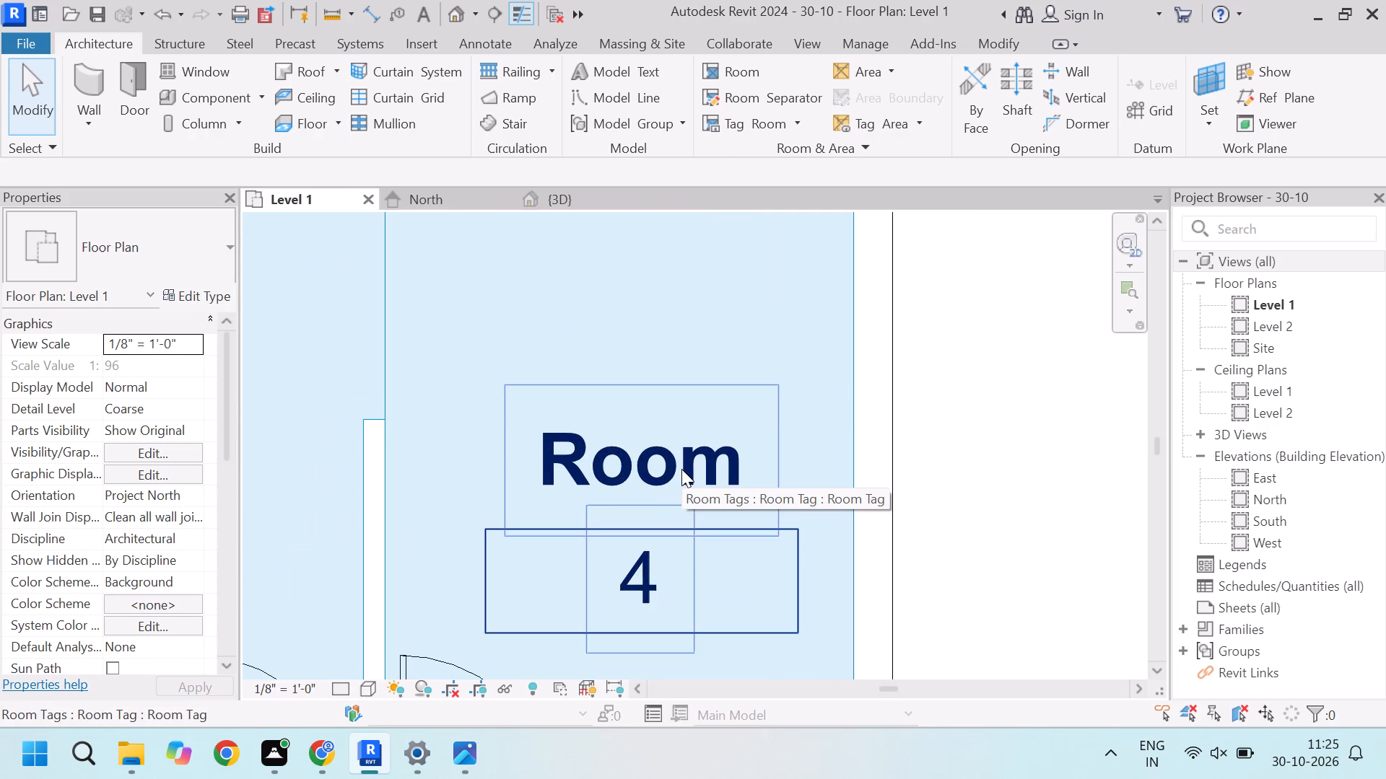
scroll(610, 478, down, 12)
click(742, 482)
scroll(557, 460, down, 3)
scroll(589, 480, up, 7)
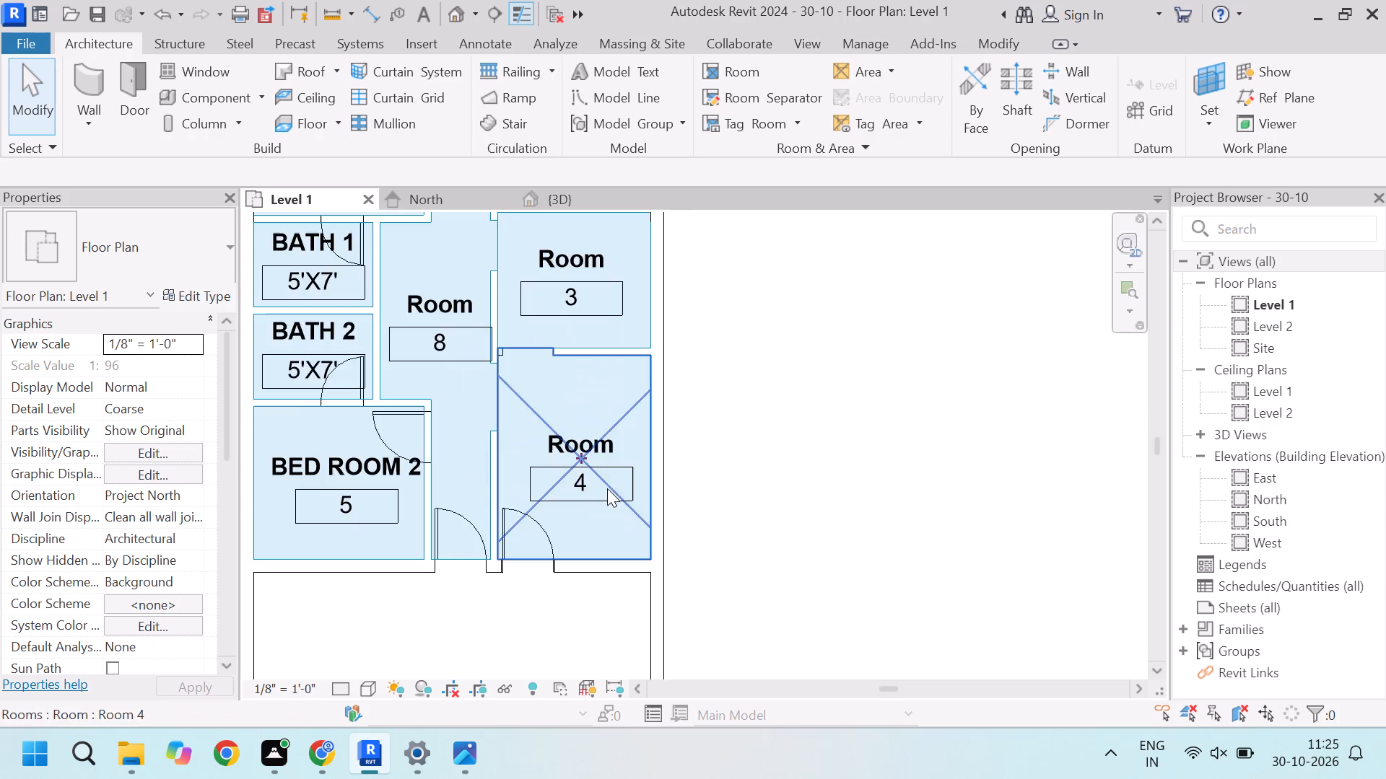
scroll(596, 462, up, 6)
scroll(725, 467, down, 5)
scroll(591, 435, up, 4)
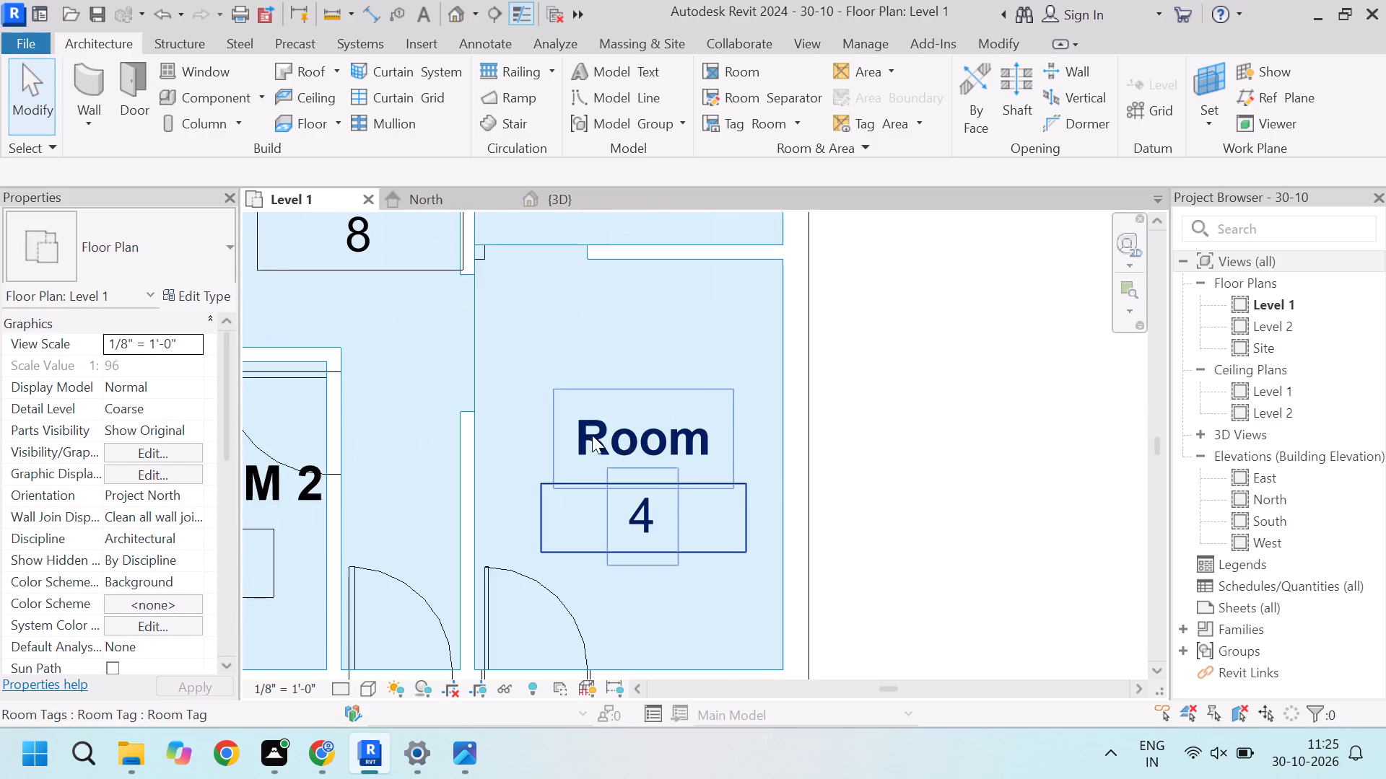
scroll(645, 499, down, 5)
scroll(655, 511, up, 9)
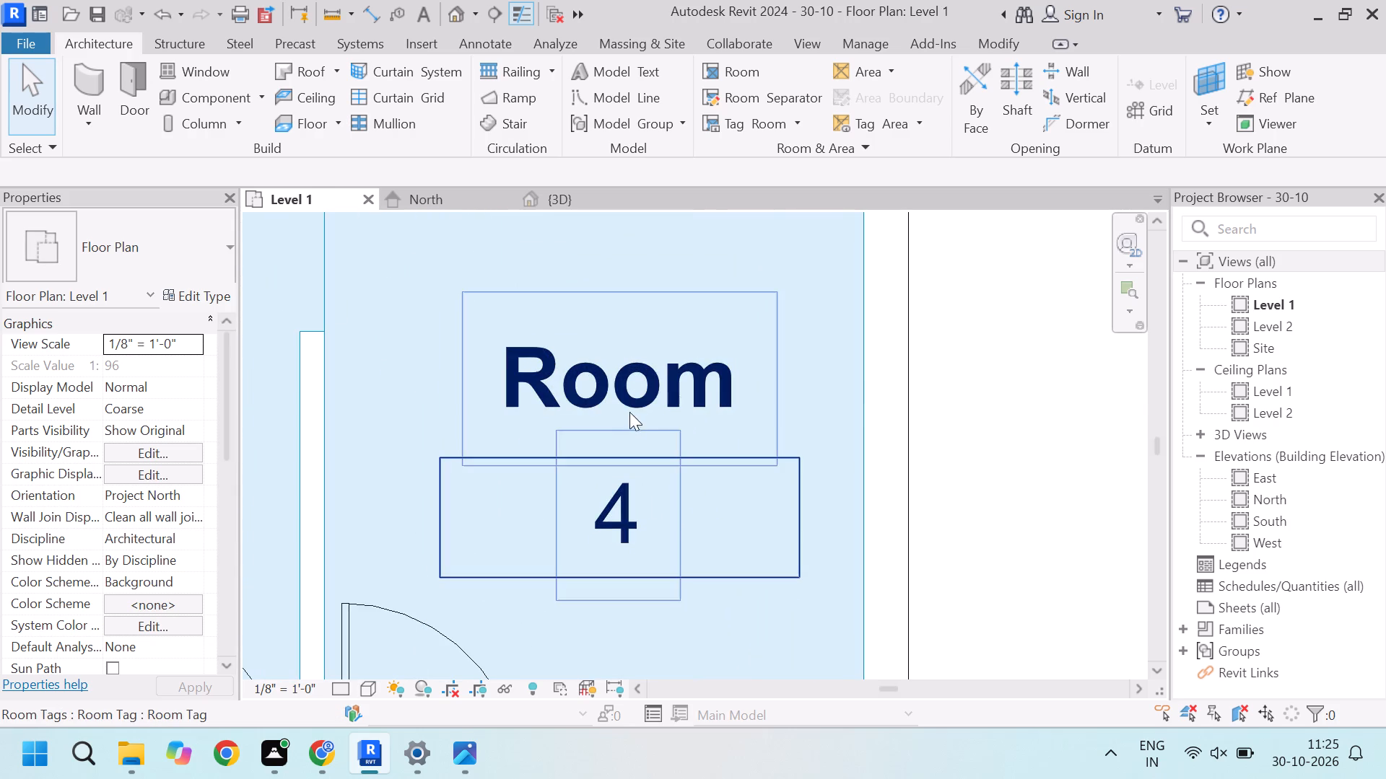
scroll(616, 487, down, 9)
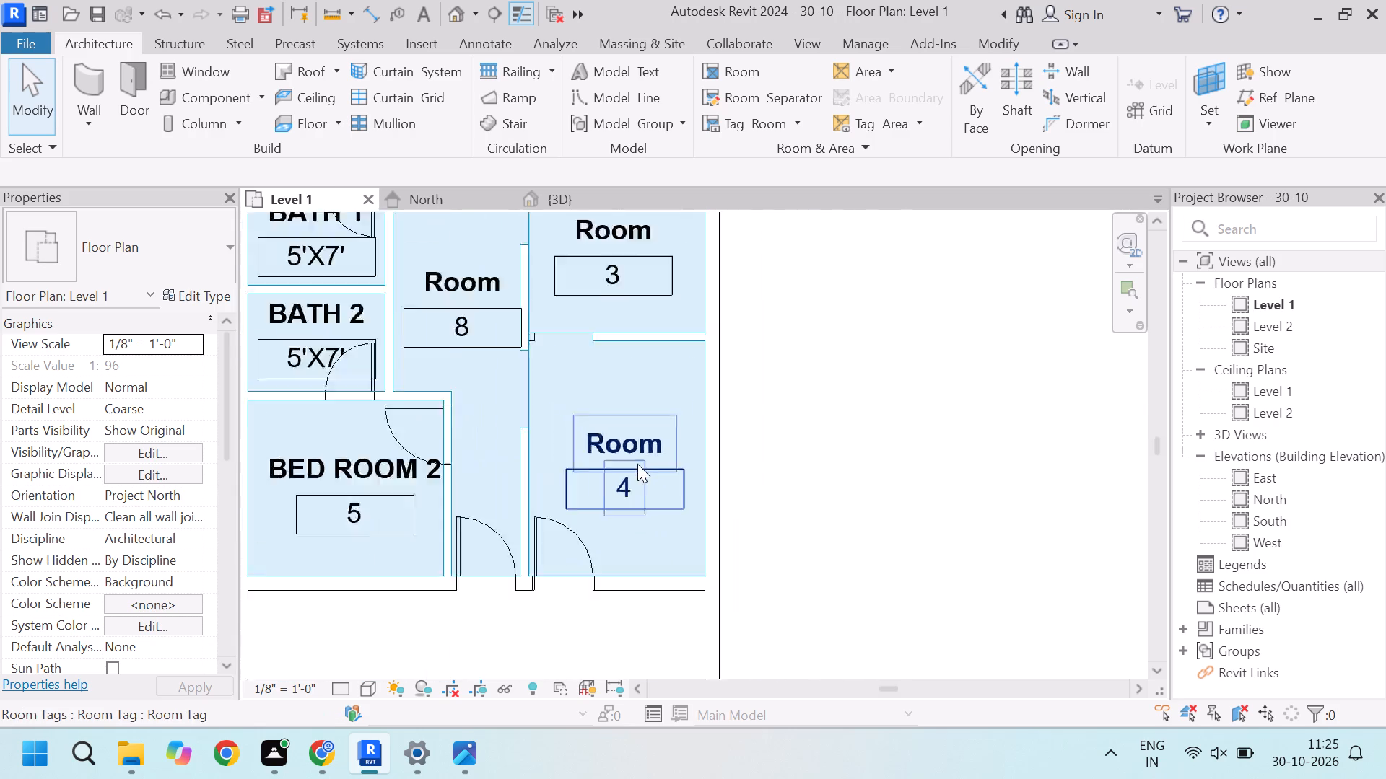
scroll(637, 464, down, 2)
scroll(443, 441, up, 9)
scroll(508, 525, down, 3)
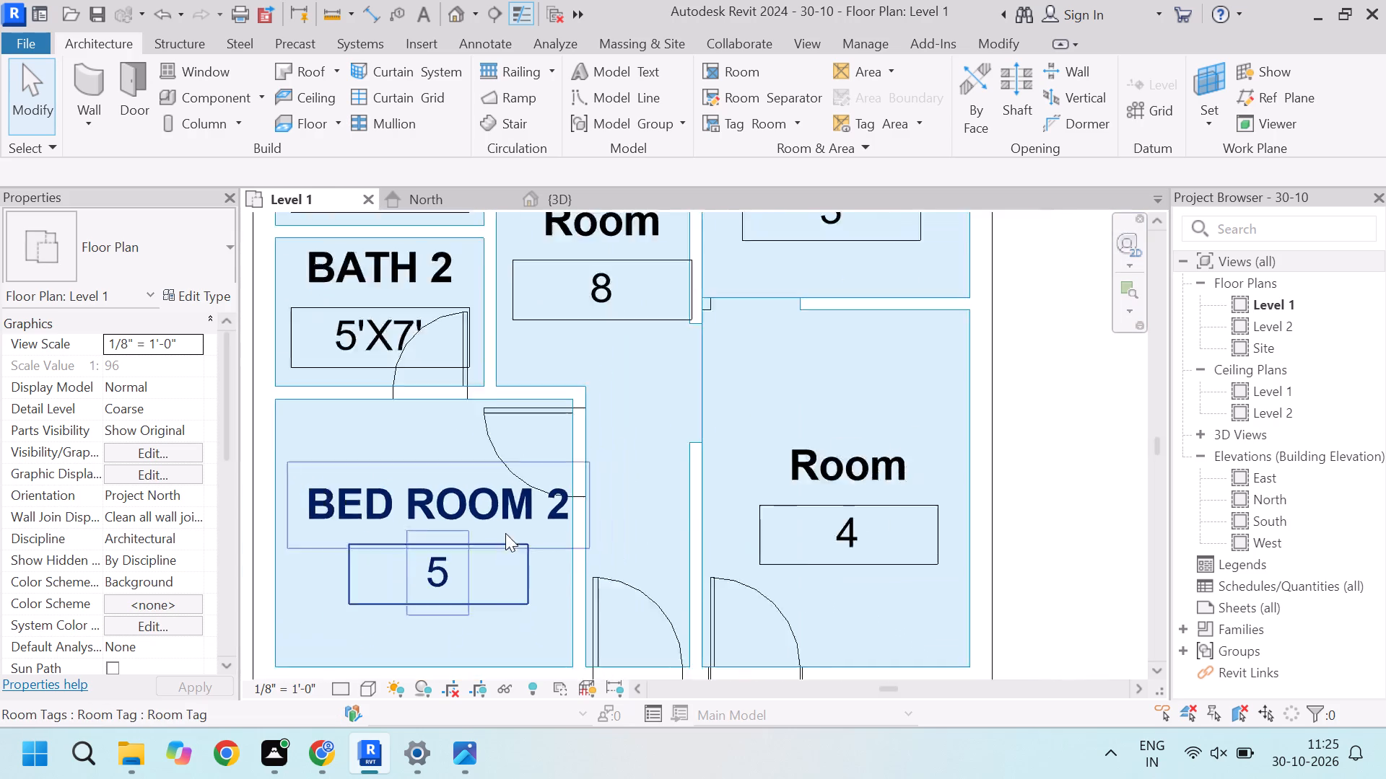
scroll(552, 515, down, 6)
scroll(507, 548, up, 6)
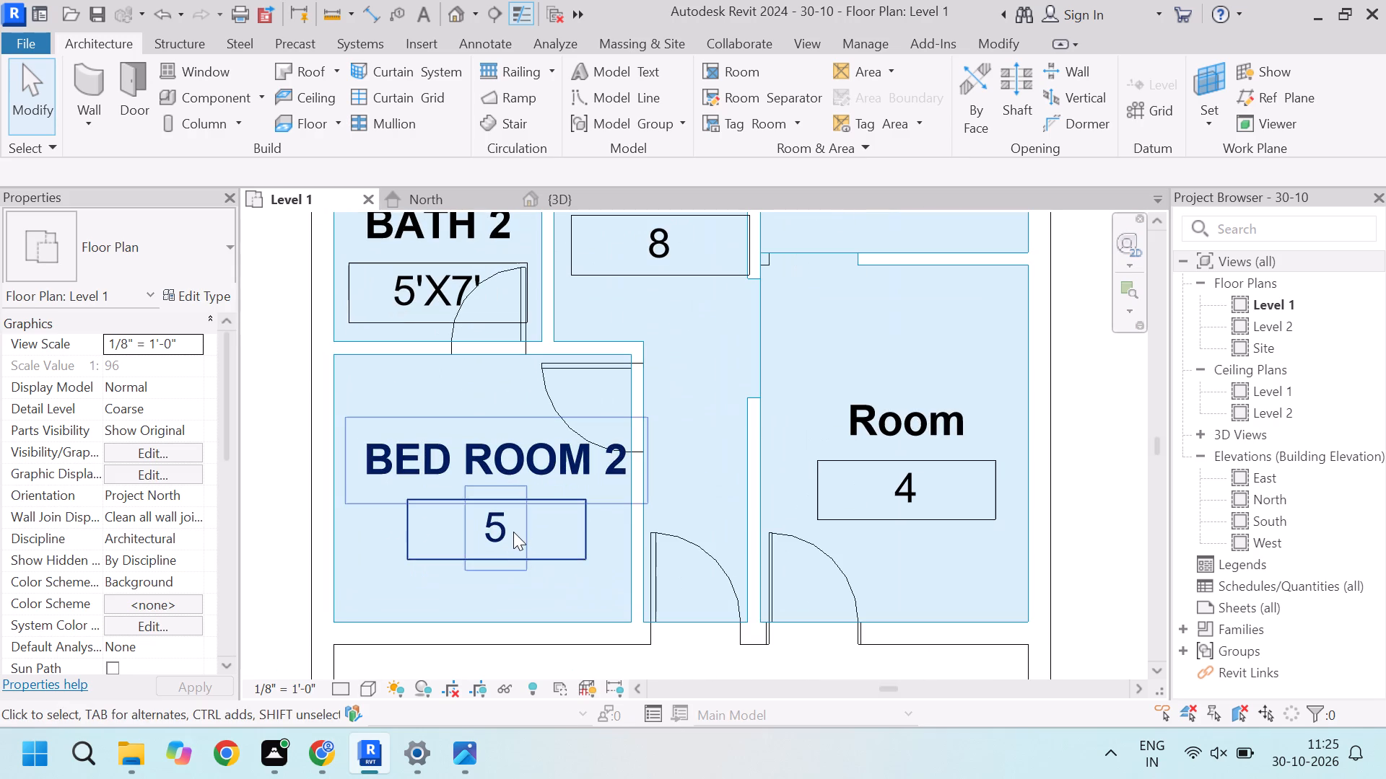
scroll(515, 527, down, 4)
scroll(510, 541, up, 5)
scroll(504, 540, down, 5)
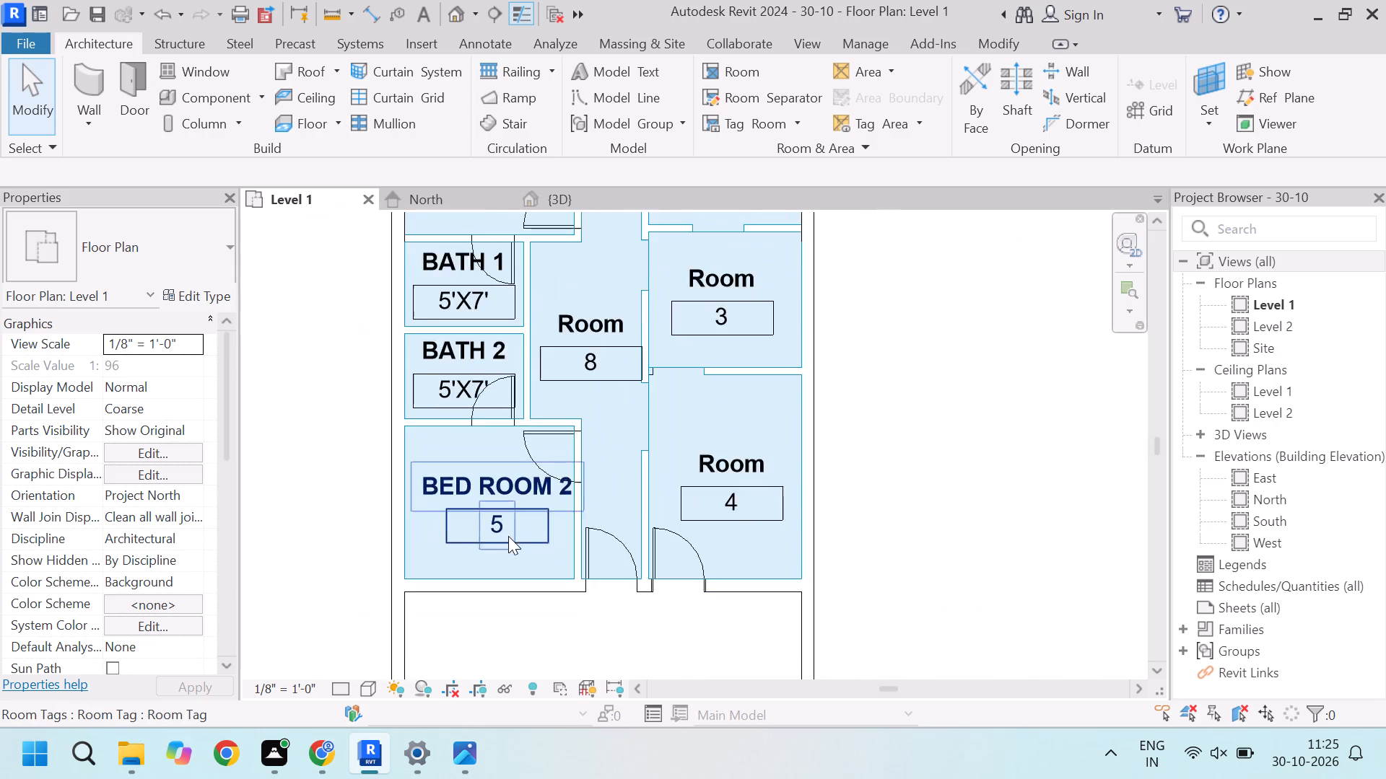
scroll(509, 530, down, 4)
scroll(518, 471, up, 4)
scroll(559, 540, up, 2)
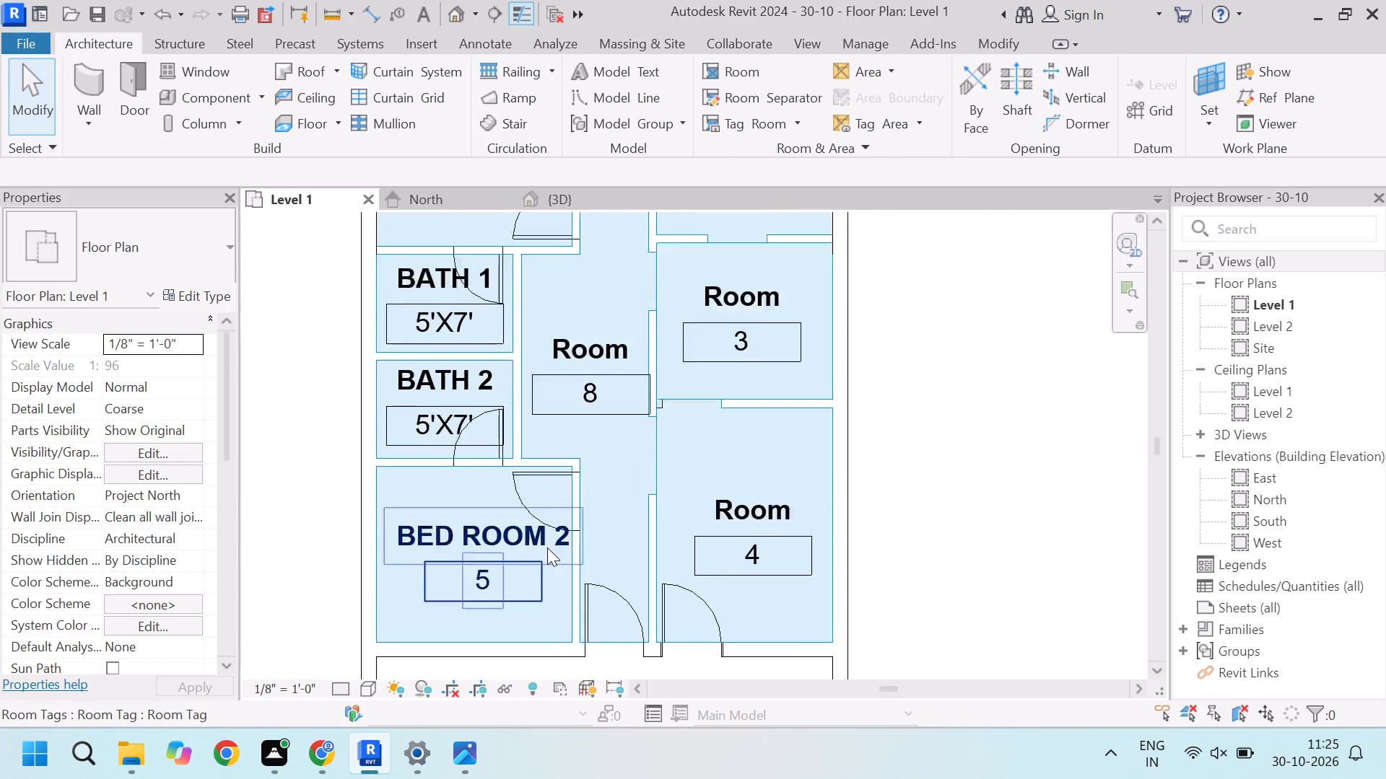
Examine how the BED ROOM 2 tag sits against its door swing and the room's side wall.
scroll(547, 547, up, 4)
scroll(557, 515, down, 5)
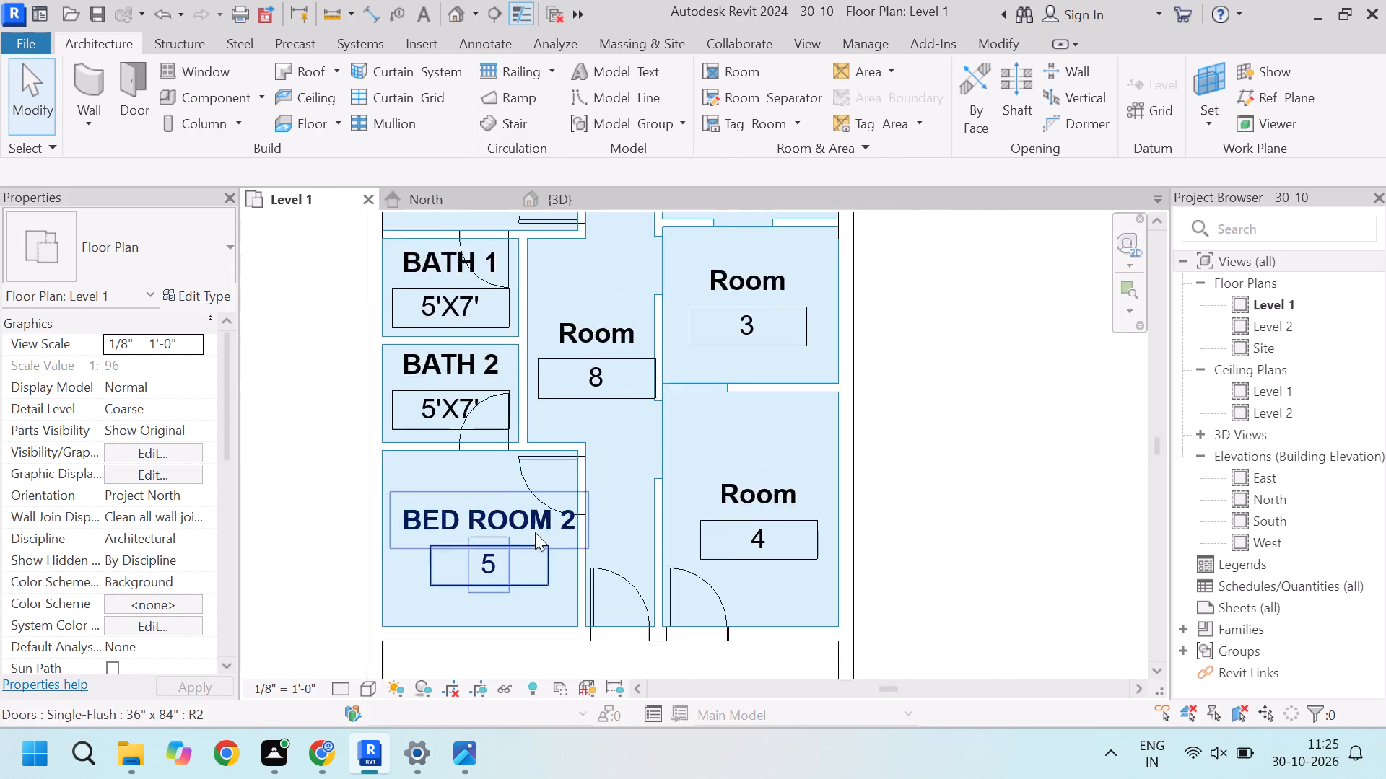
scroll(520, 532, up, 2)
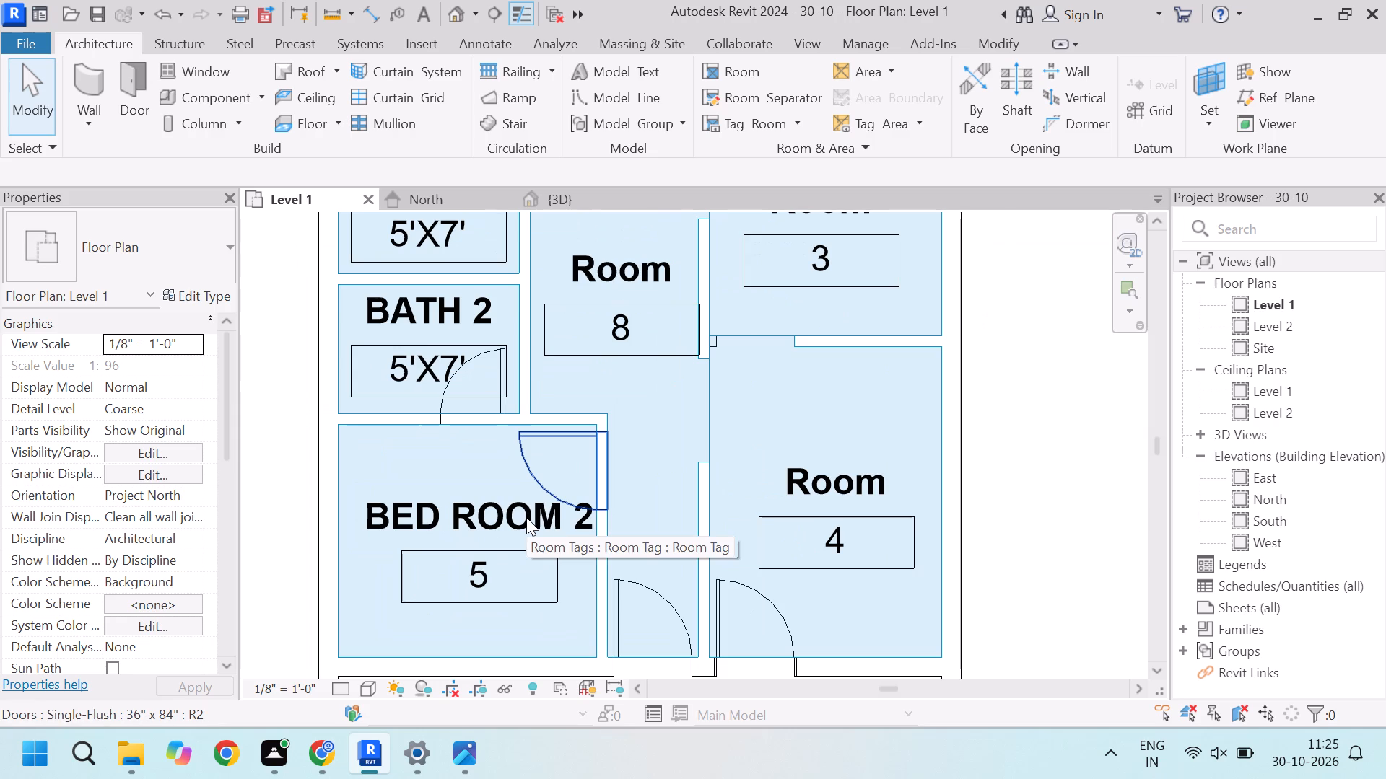
scroll(534, 514, down, 4)
scroll(573, 527, up, 5)
scroll(471, 510, up, 4)
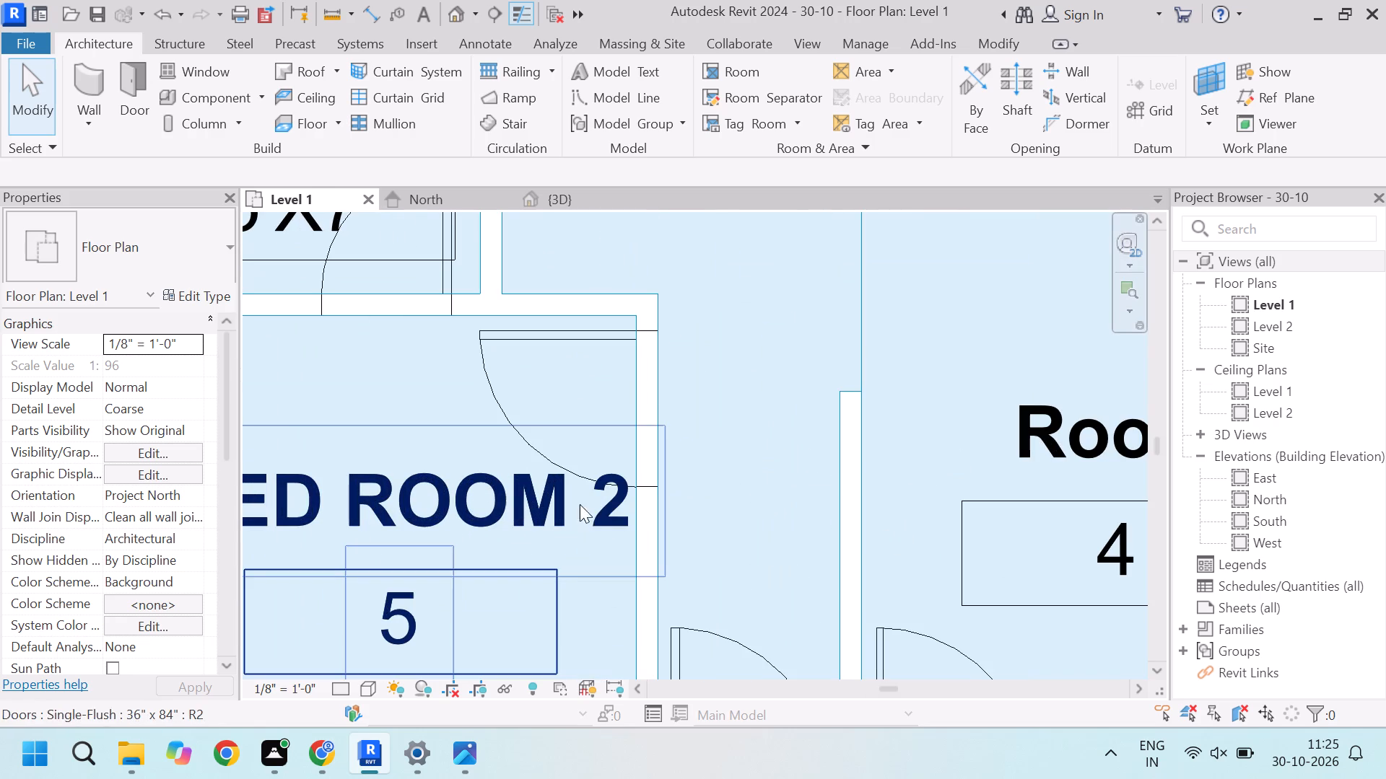
click(549, 509)
scroll(564, 521, down, 5)
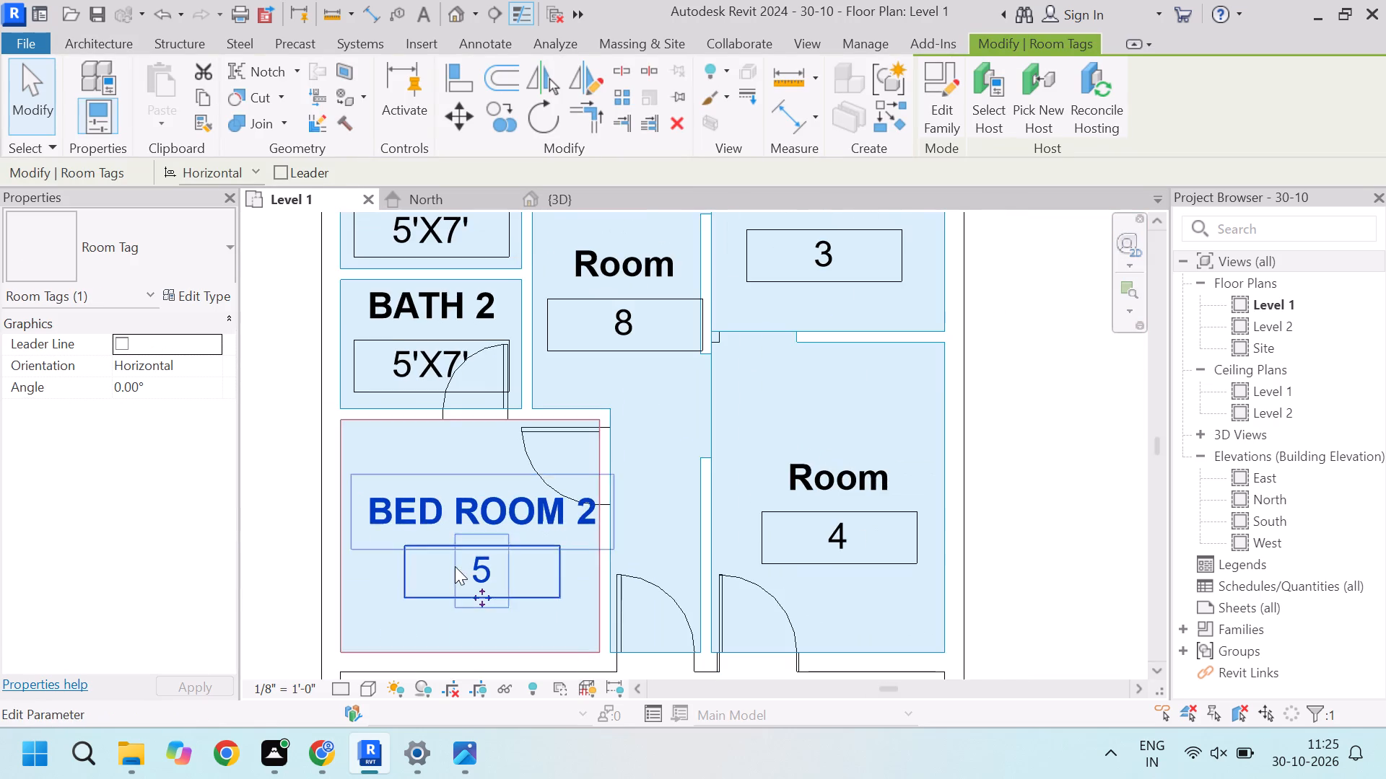
scroll(455, 576, up, 3)
scroll(525, 603, down, 8)
click(784, 516)
scroll(488, 584, up, 2)
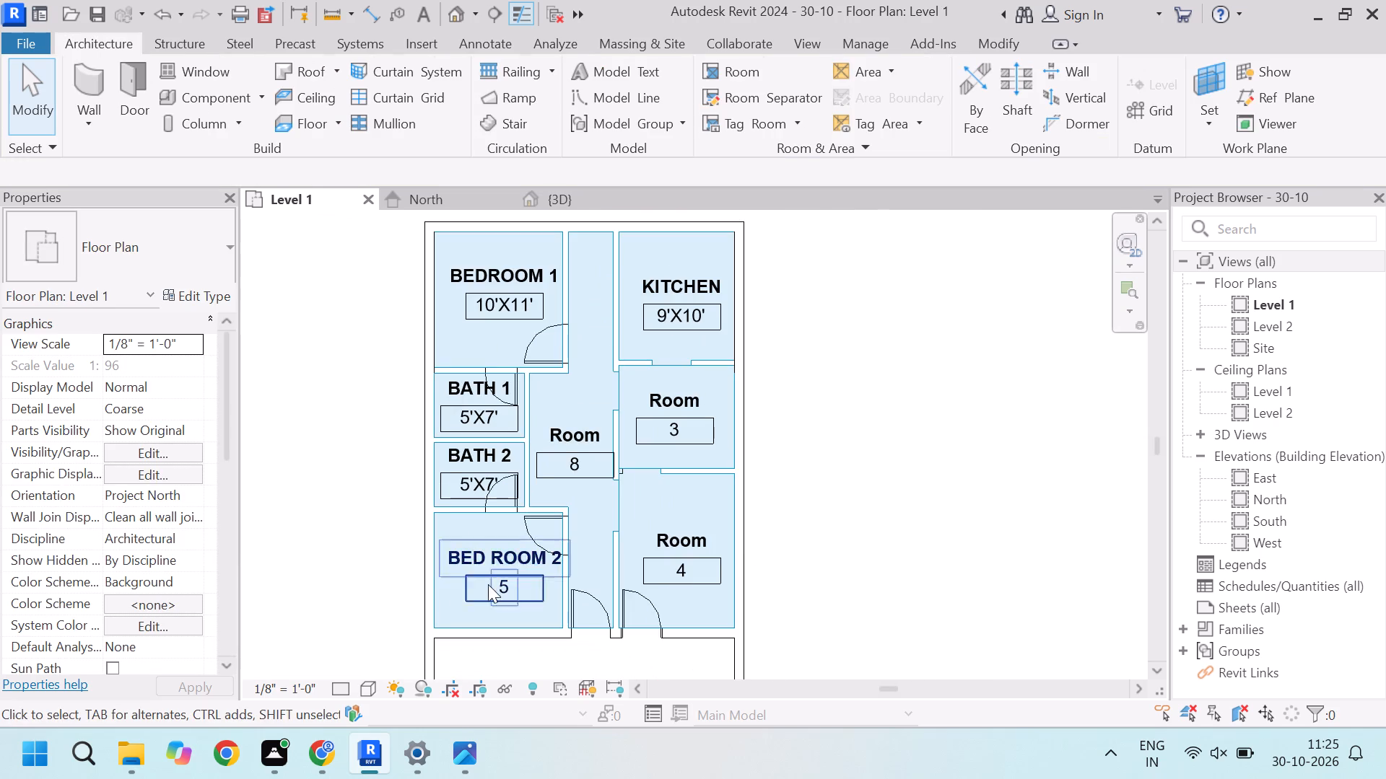
scroll(488, 584, up, 2)
scroll(554, 581, up, 4)
scroll(499, 609, down, 5)
scroll(563, 540, up, 5)
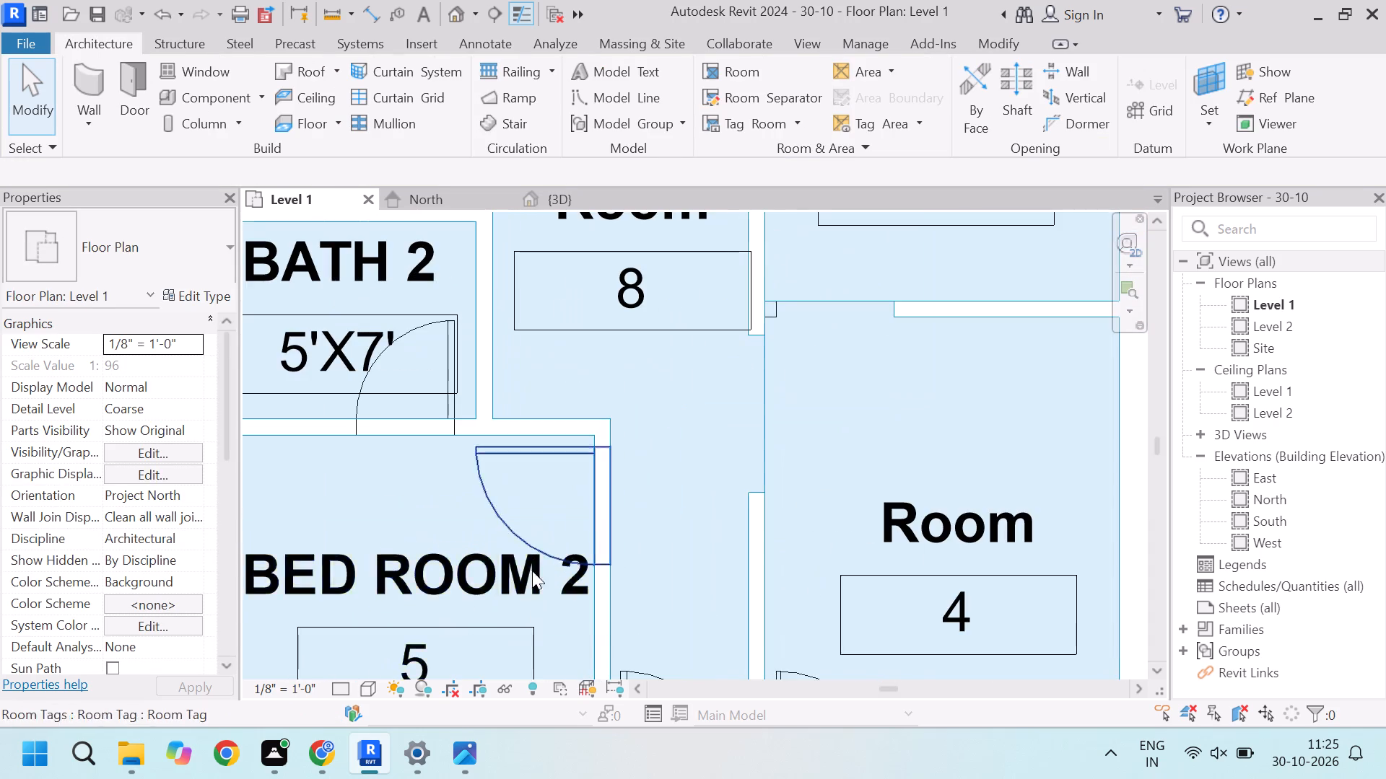
scroll(474, 574, down, 5)
scroll(431, 594, up, 6)
scroll(490, 545, down, 5)
scroll(564, 553, up, 3)
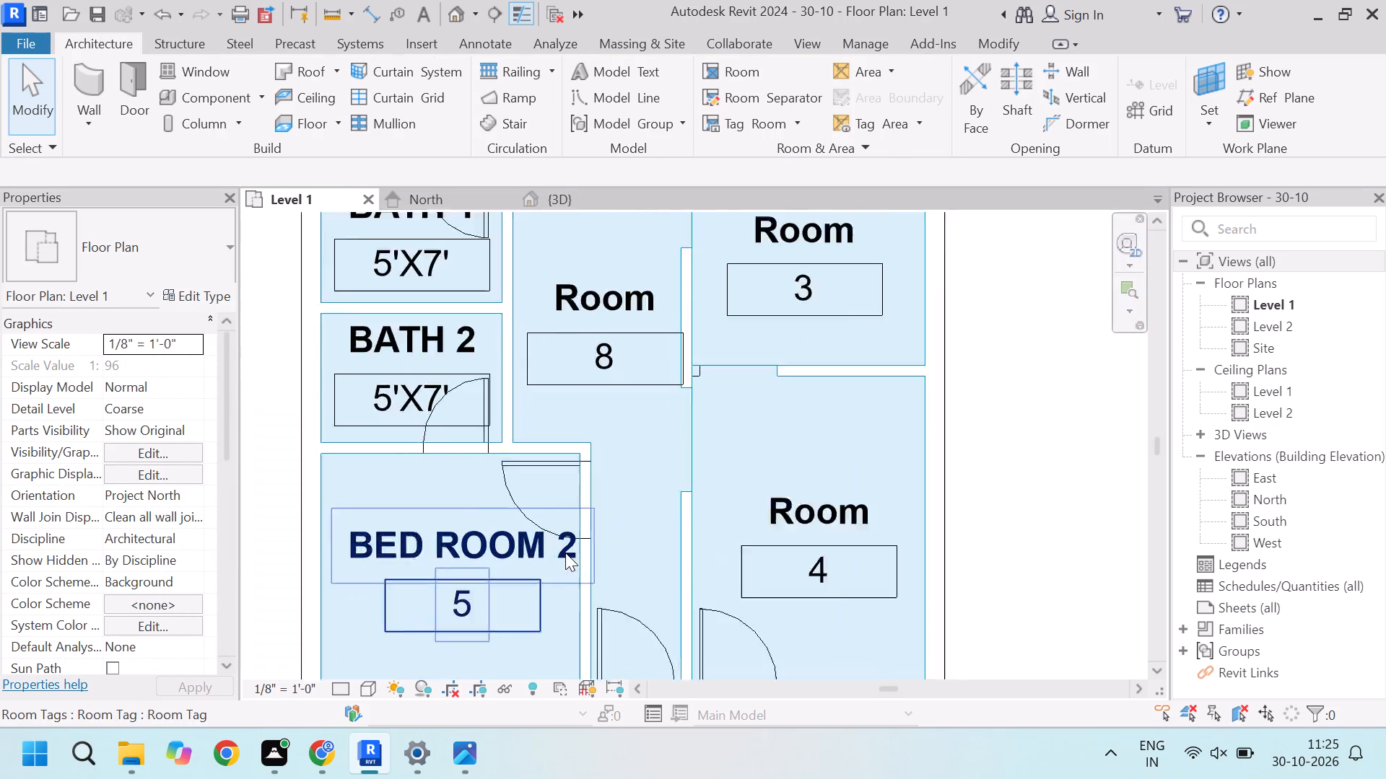
scroll(565, 553, up, 2)
click(470, 534)
scroll(479, 537, down, 5)
click(979, 493)
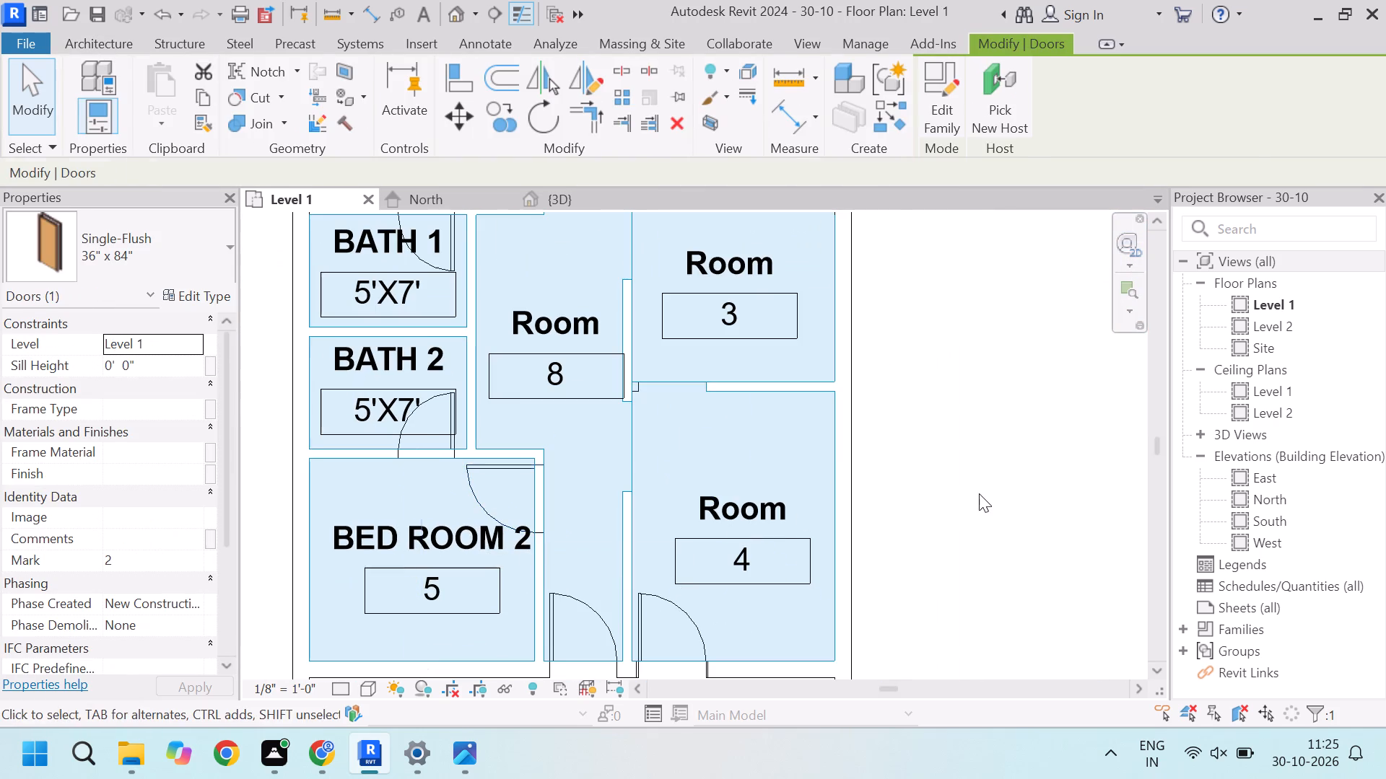
scroll(401, 548, up, 4)
click(526, 540)
scroll(390, 517, down, 5)
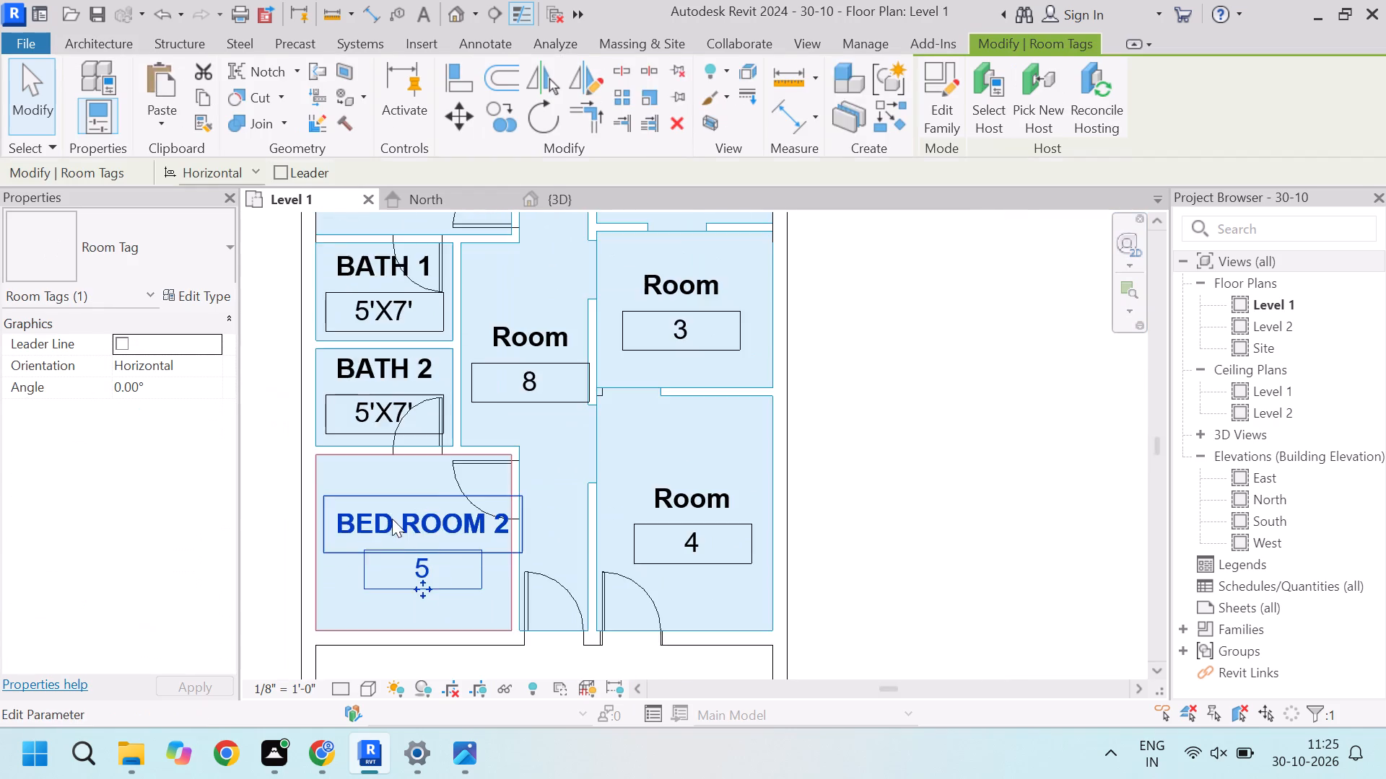
scroll(432, 551, up, 4)
scroll(436, 589, down, 4)
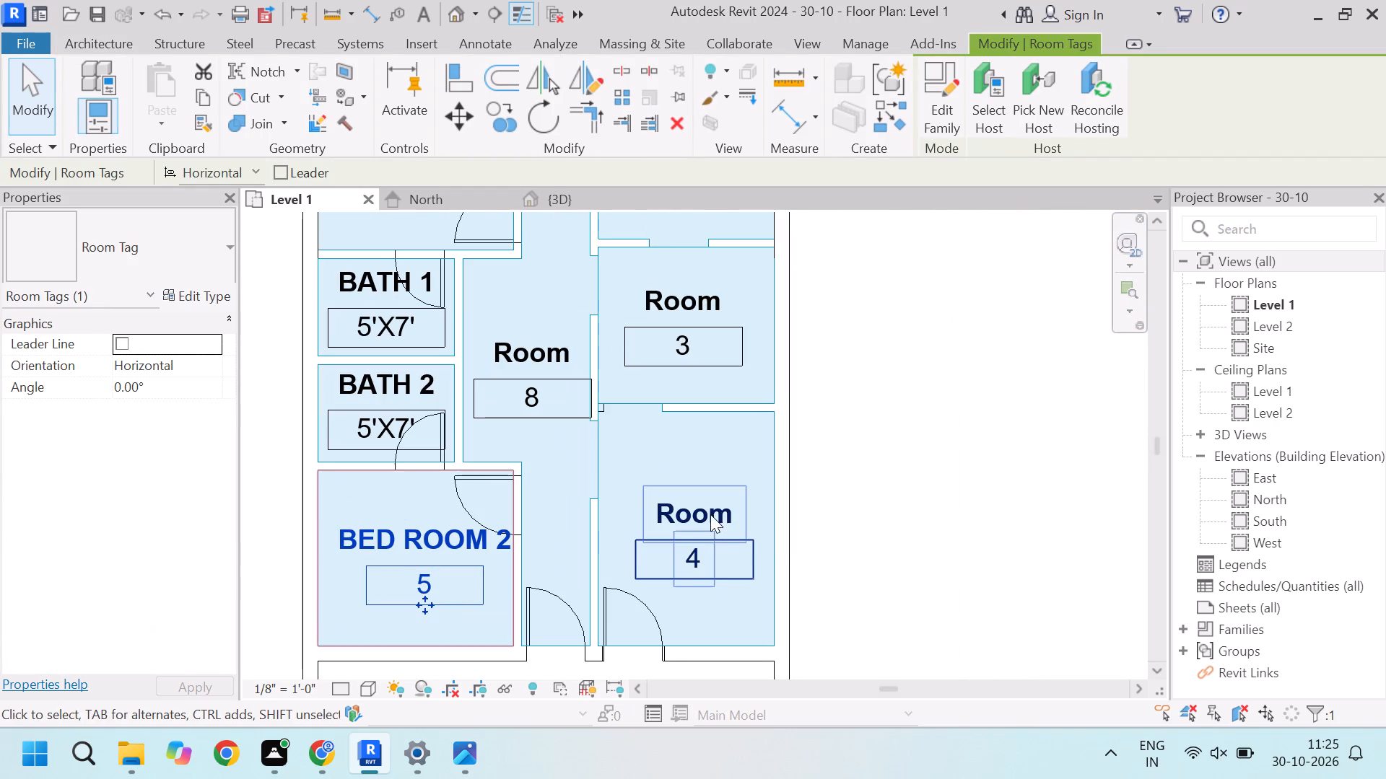
scroll(603, 424, down, 5)
scroll(669, 374, up, 7)
scroll(631, 384, down, 2)
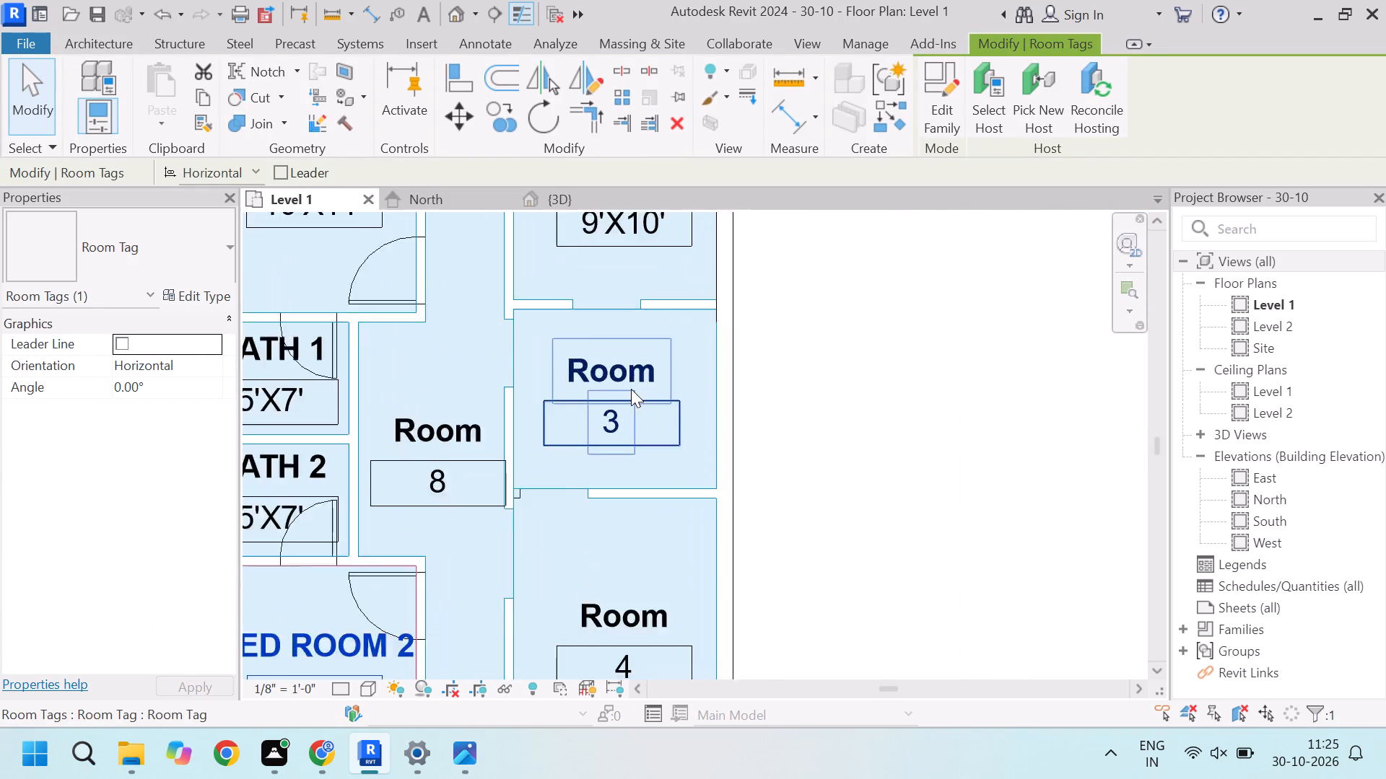
Rename room 3, between the kitchen and room 4, as DINING in its tag.
scroll(631, 389, down, 5)
scroll(632, 384, up, 3)
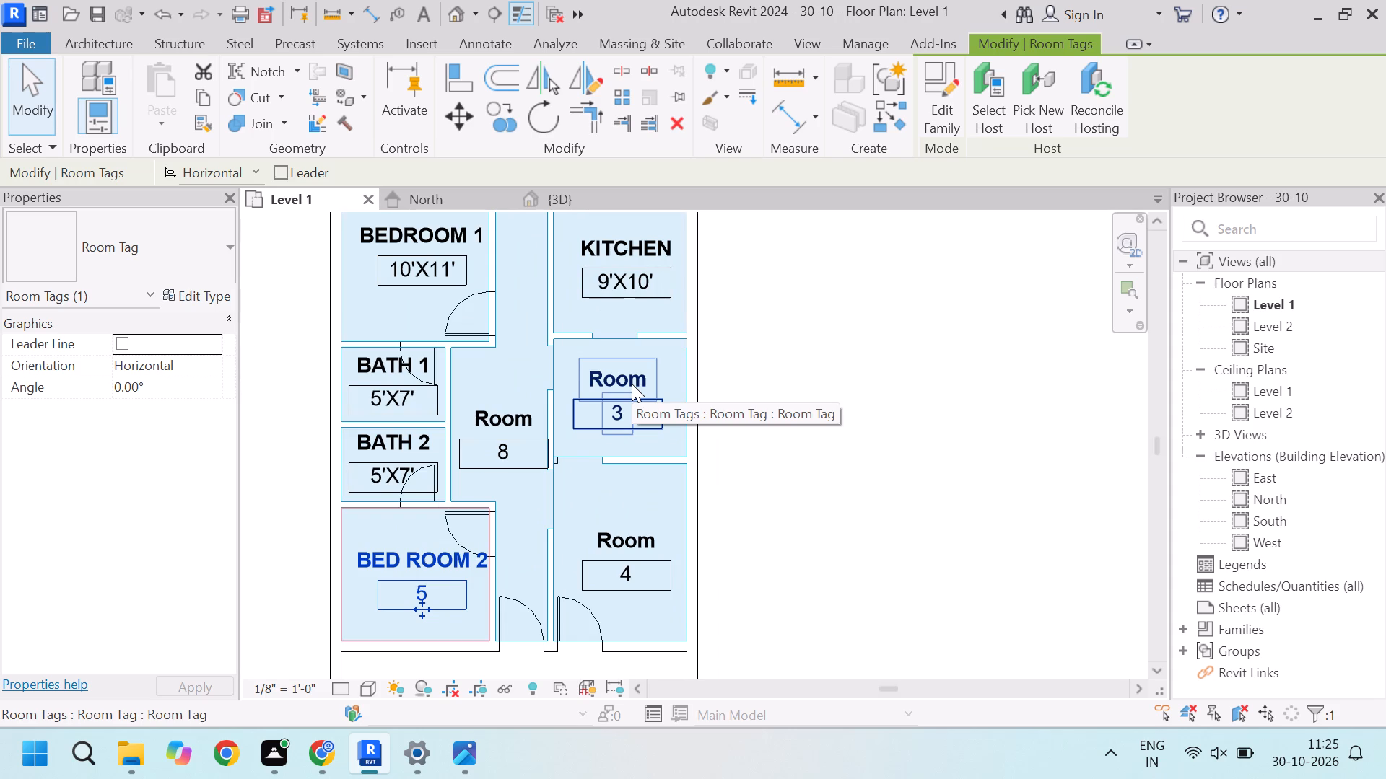
double_click(632, 384)
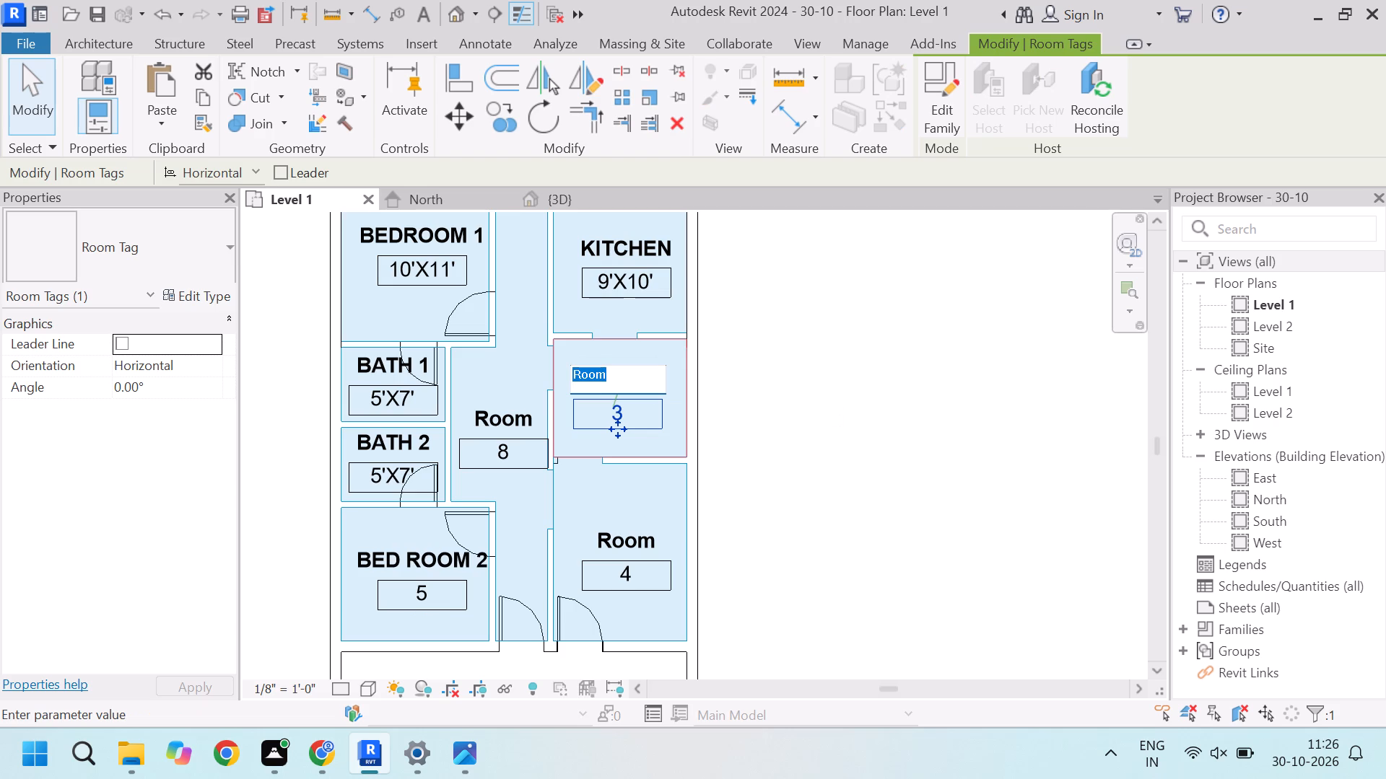
key(BackSpace)
key(d)
text(IN)
text(IN)
key(g)
click(777, 384)
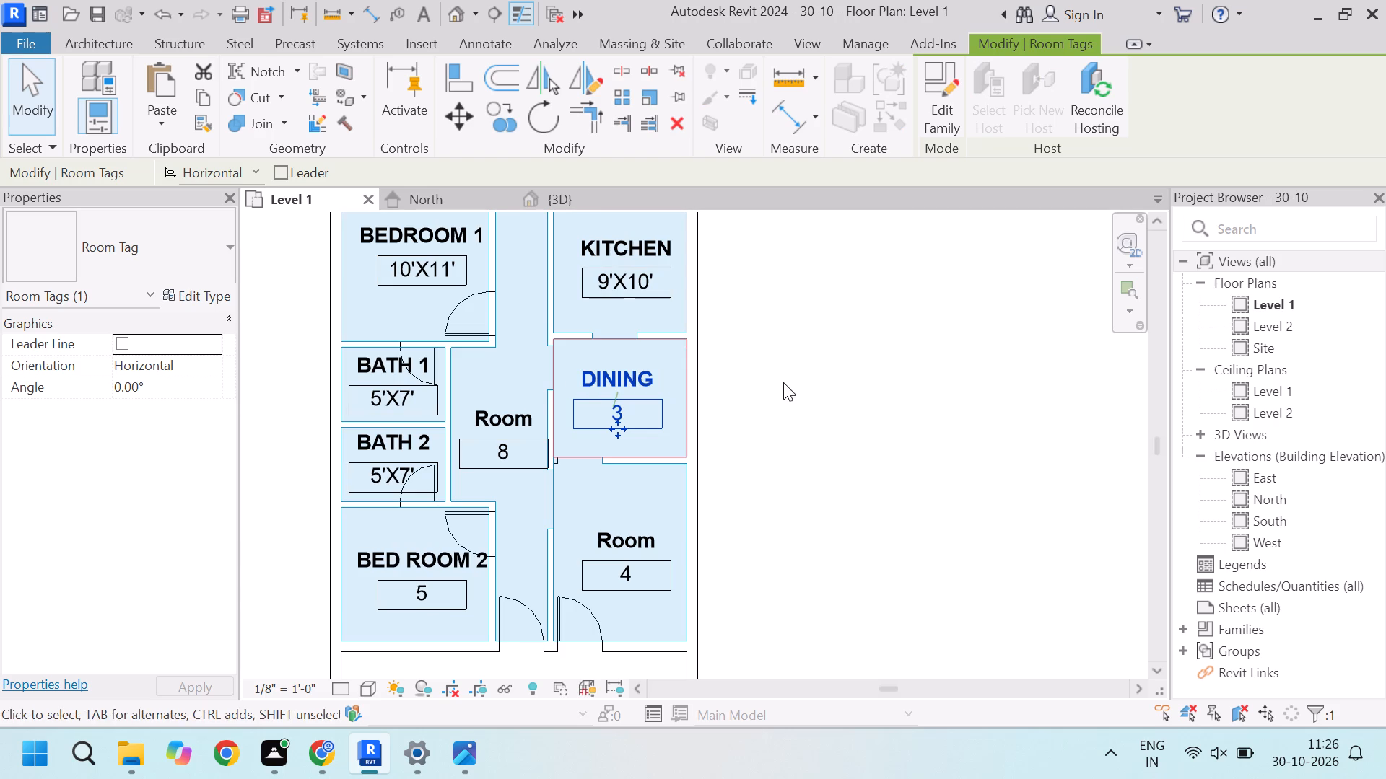
Rename room 4, below the dining room, as HALL in its tag.
double_click(637, 541)
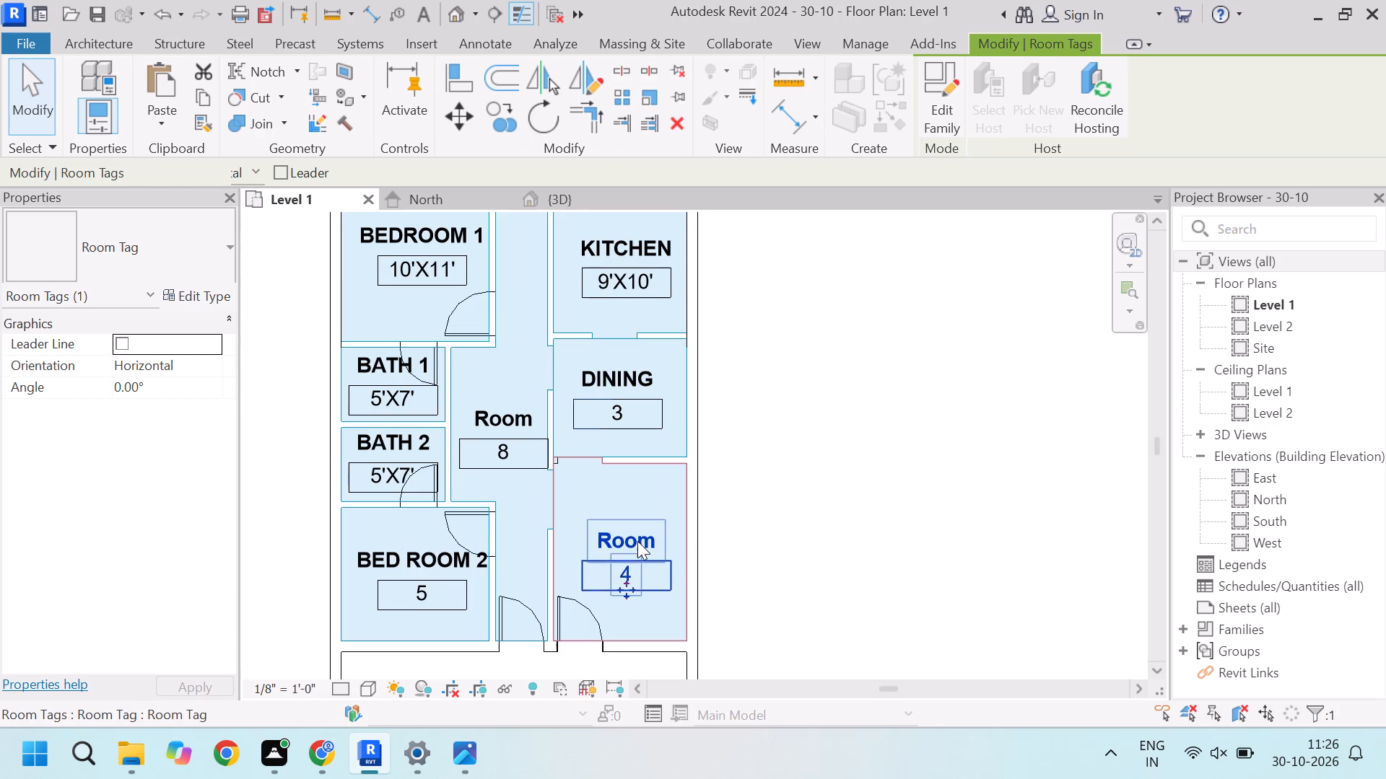
scroll(632, 550, down, 3)
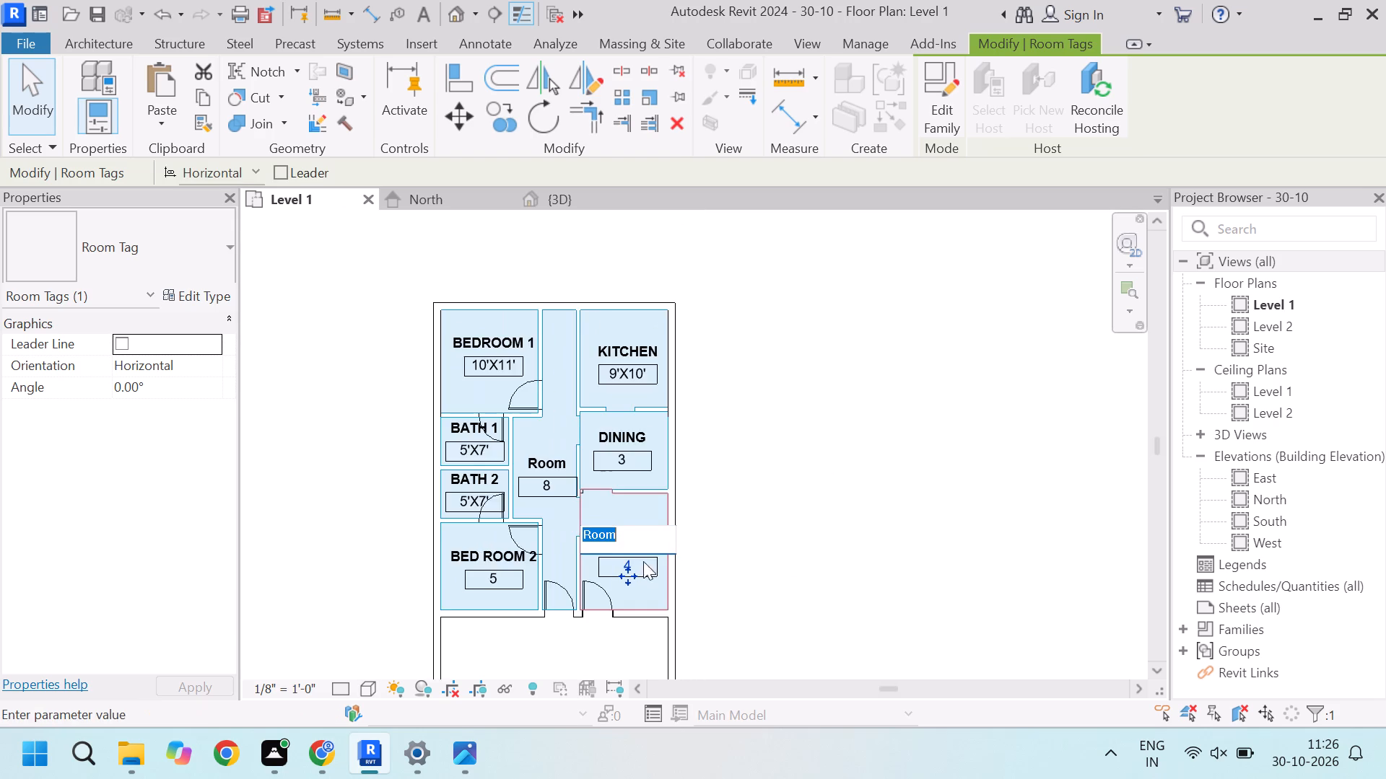
scroll(648, 564, up, 3)
text(HALL)
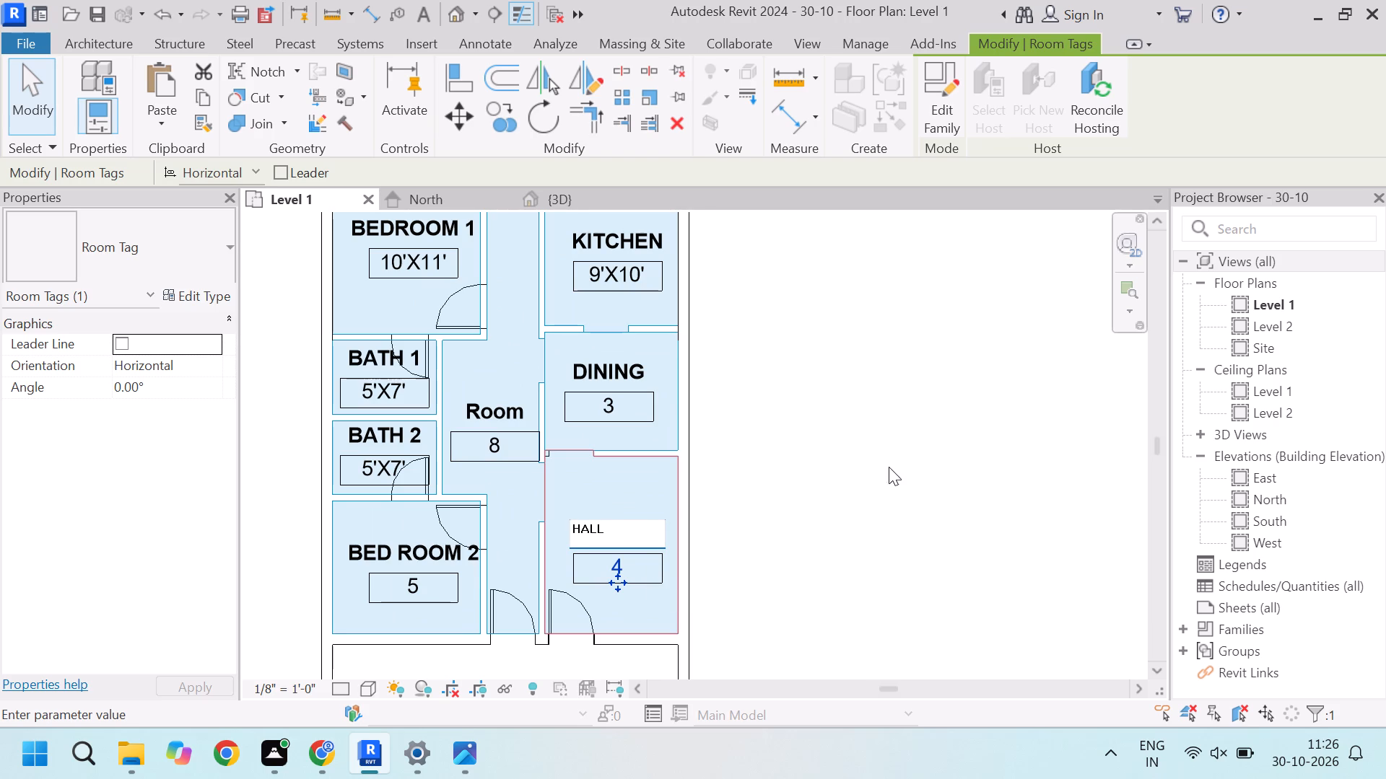
click(854, 467)
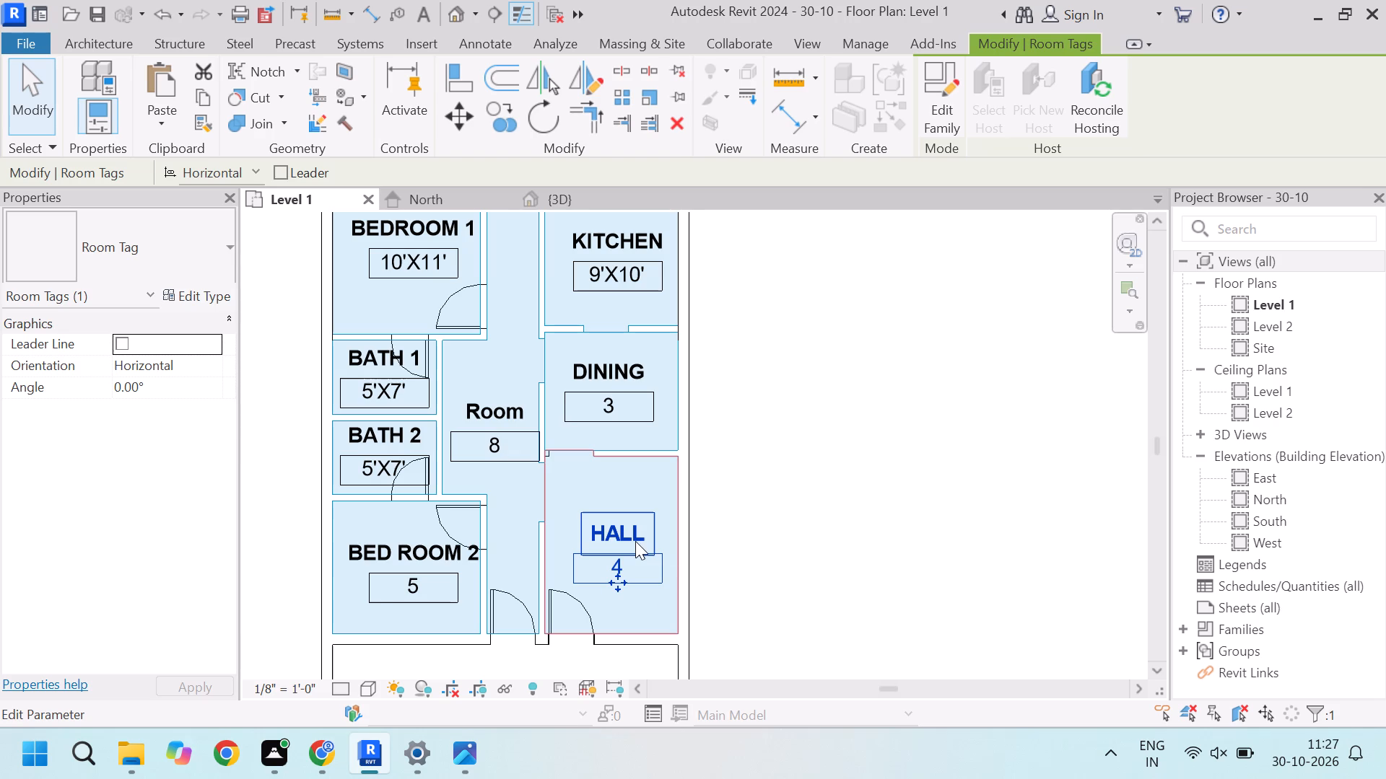
scroll(596, 481, down, 3)
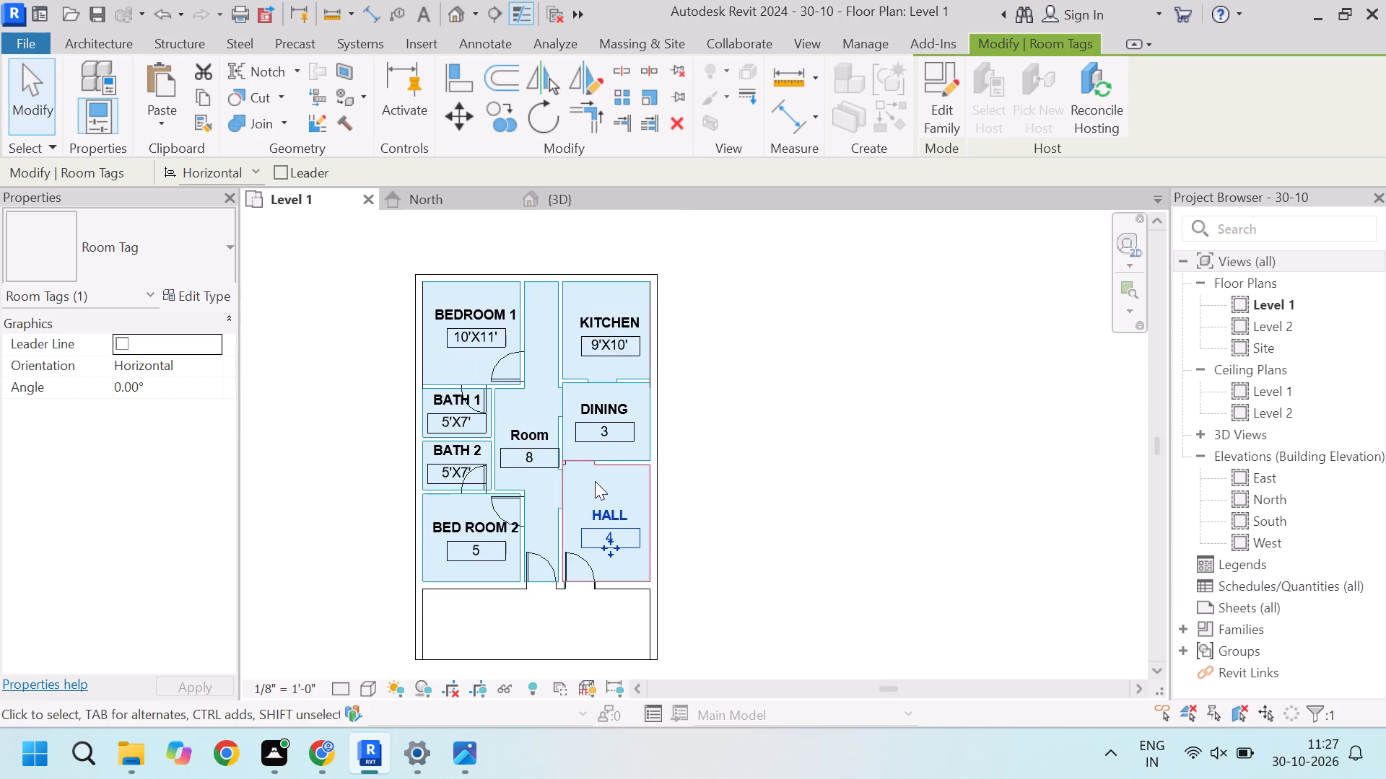
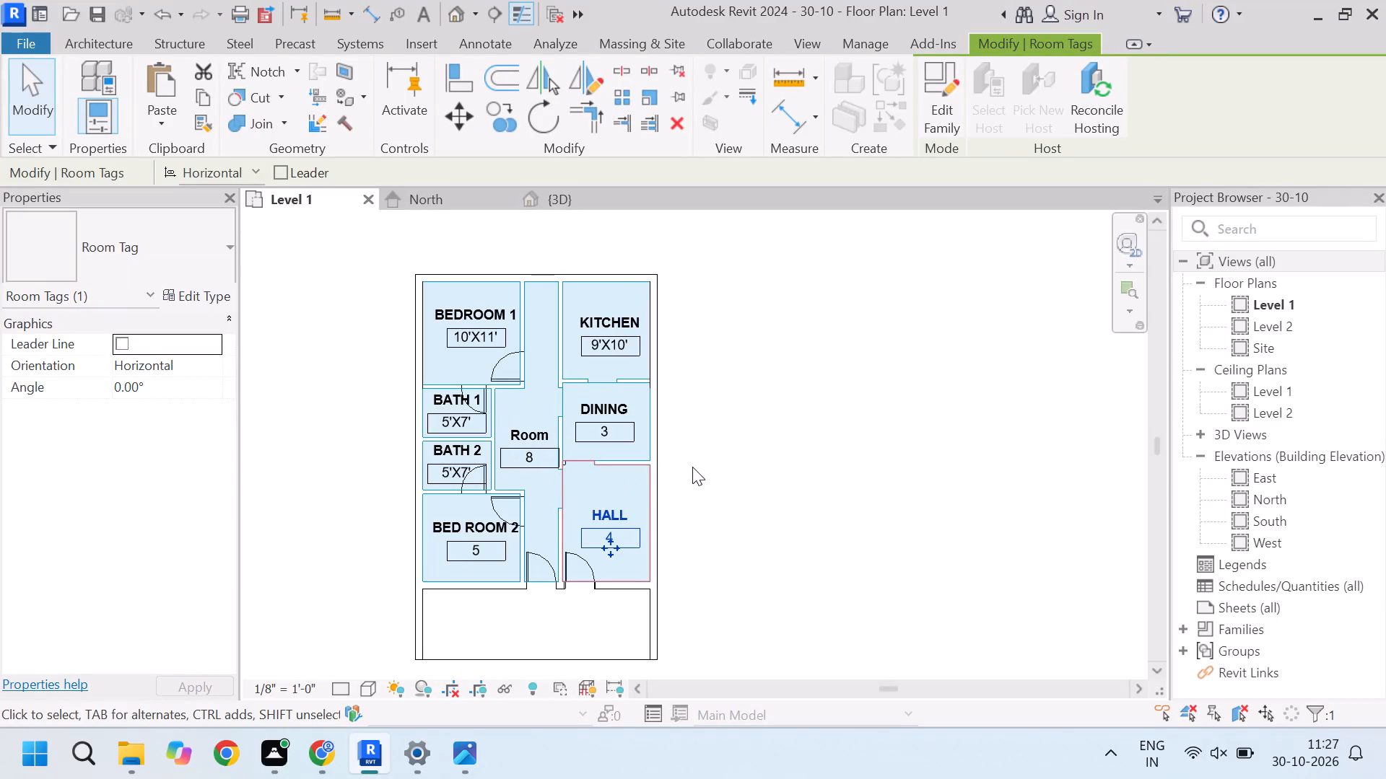
Rename the HALL room below the dining room as LIVING ROOM in its tag.
scroll(593, 542, up, 7)
scroll(554, 485, down, 4)
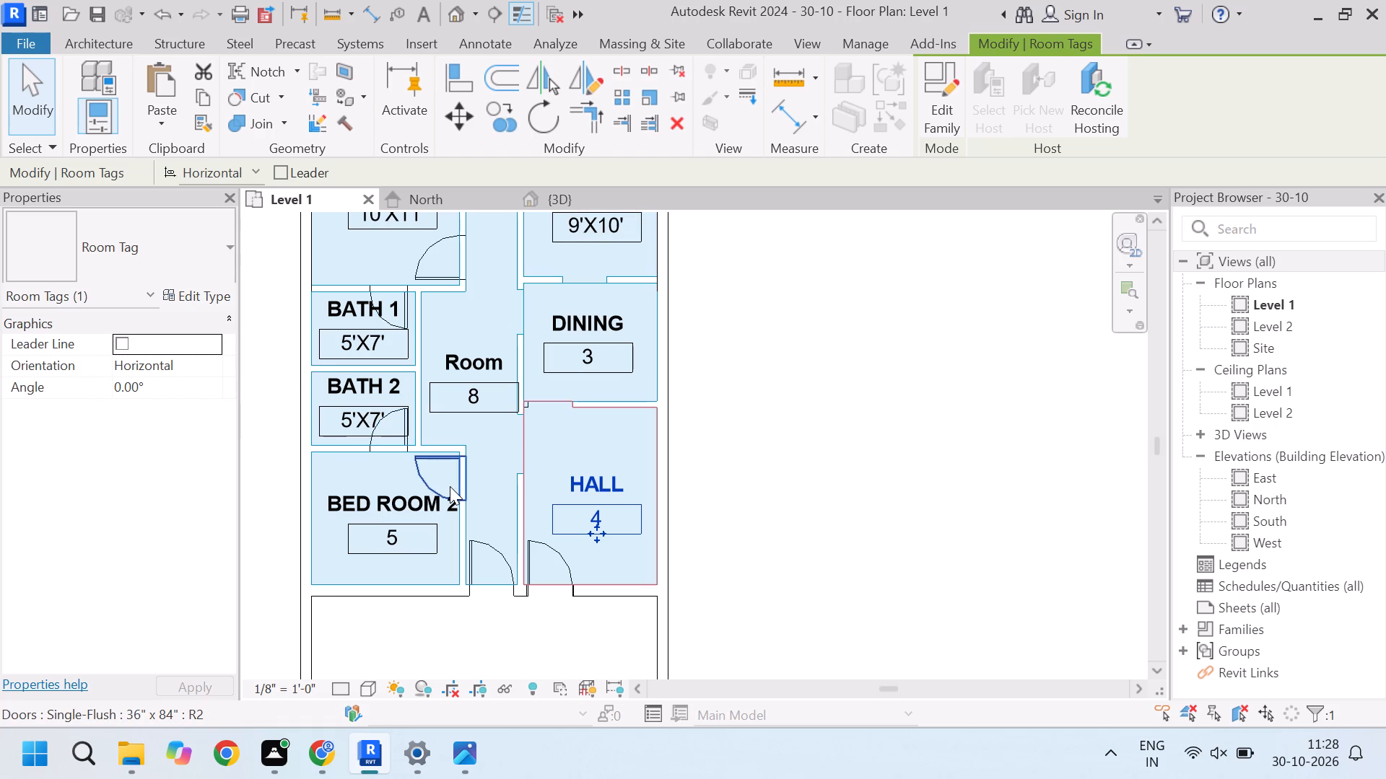
click(604, 486)
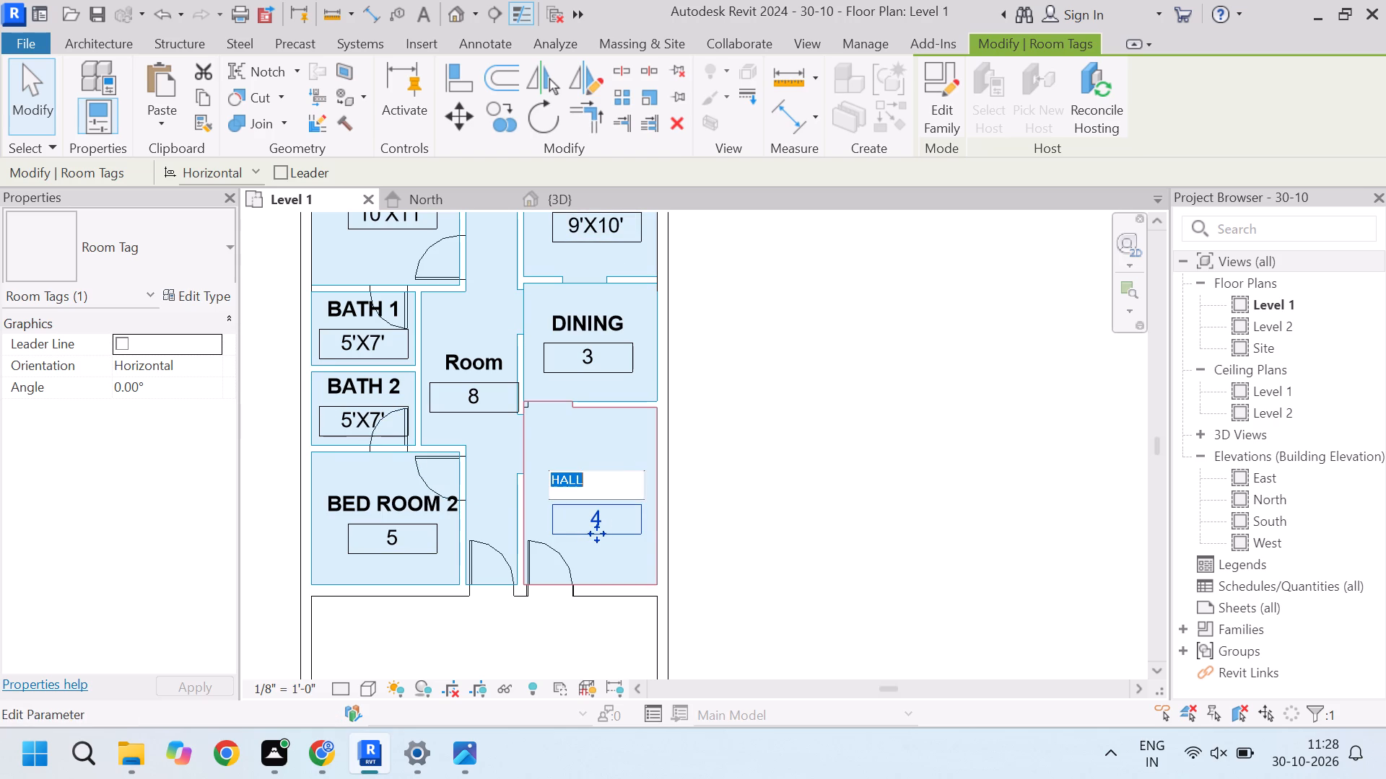
text(LIVING ROOM)
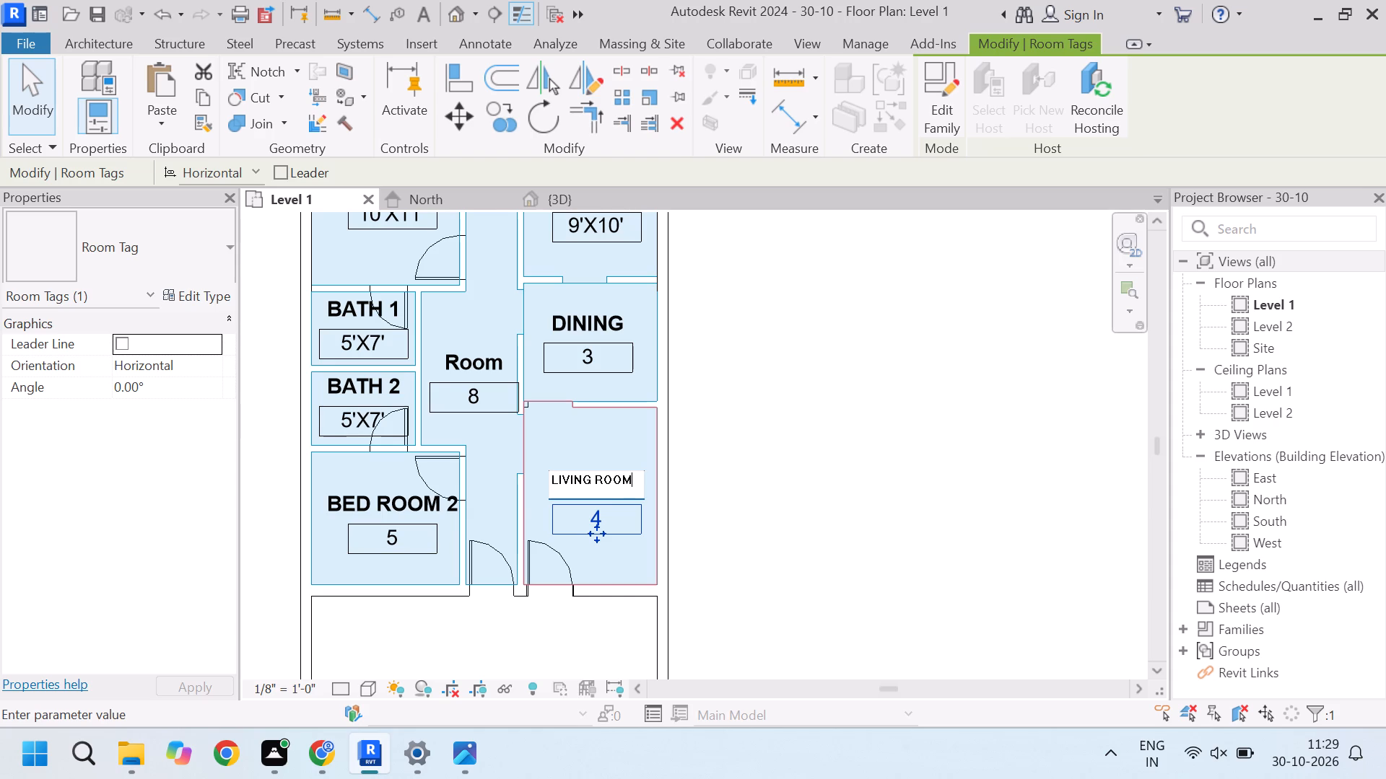
click(621, 530)
Replace the living room tag's number with the room size 12'X12'.
double_click(602, 511)
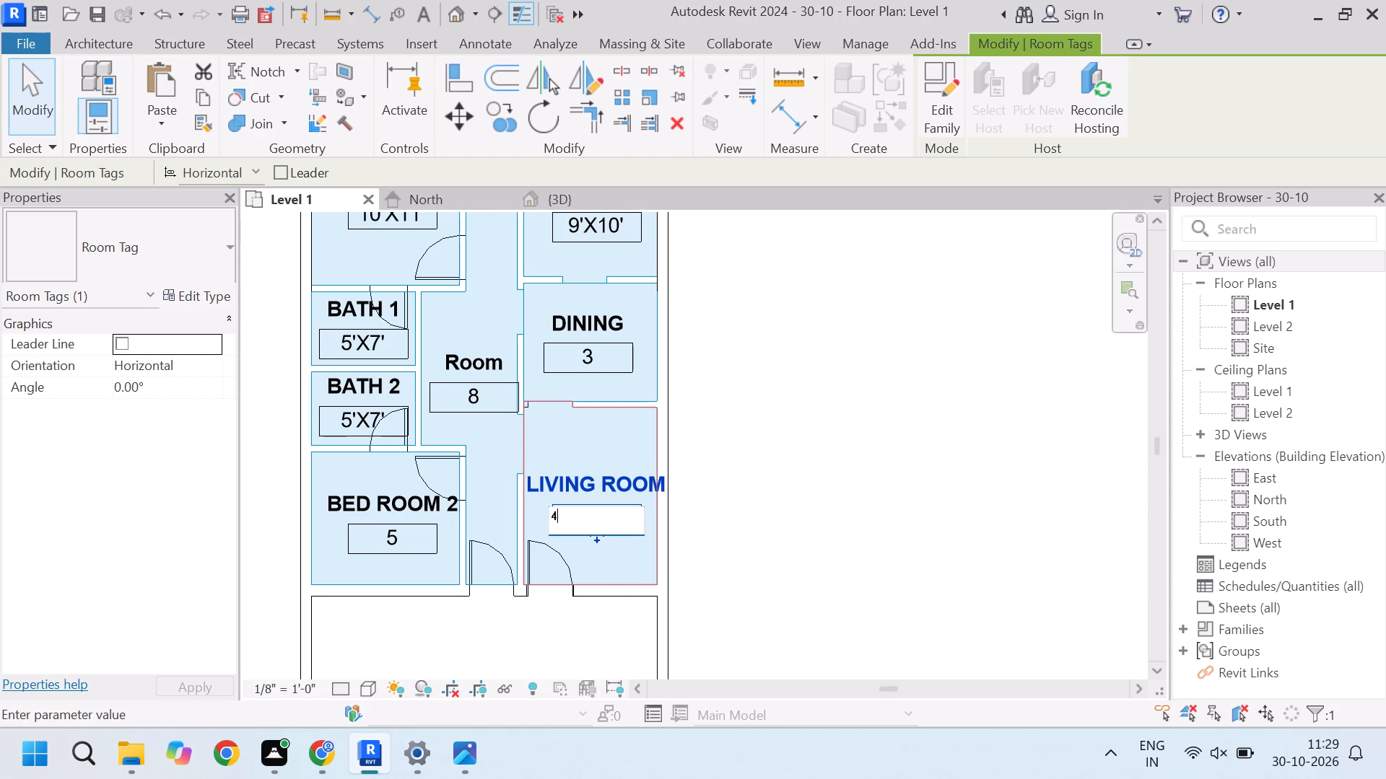
key(BackSpace)
text(12)
key(apostrophe)
key(z)
key(BackSpace)
text(X12)
key(apostrophe)
click(829, 473)
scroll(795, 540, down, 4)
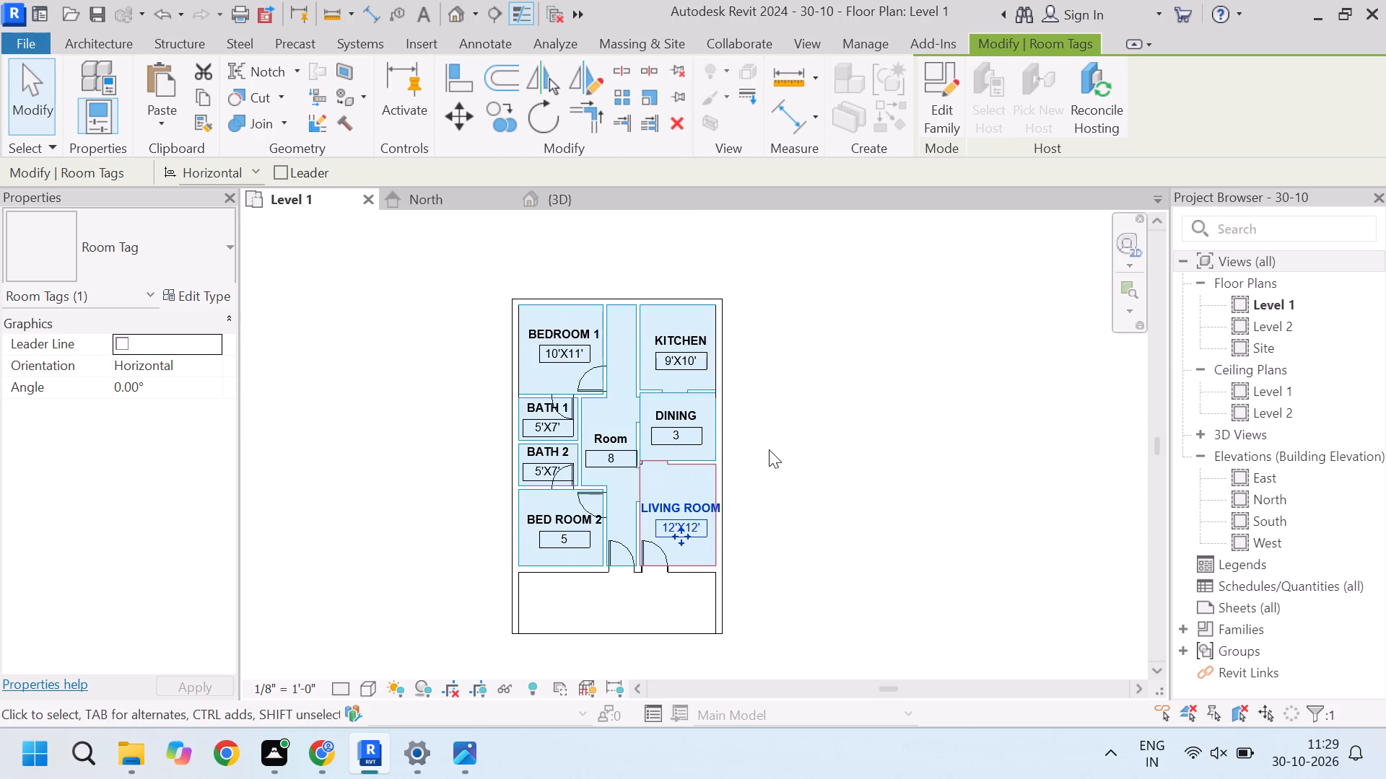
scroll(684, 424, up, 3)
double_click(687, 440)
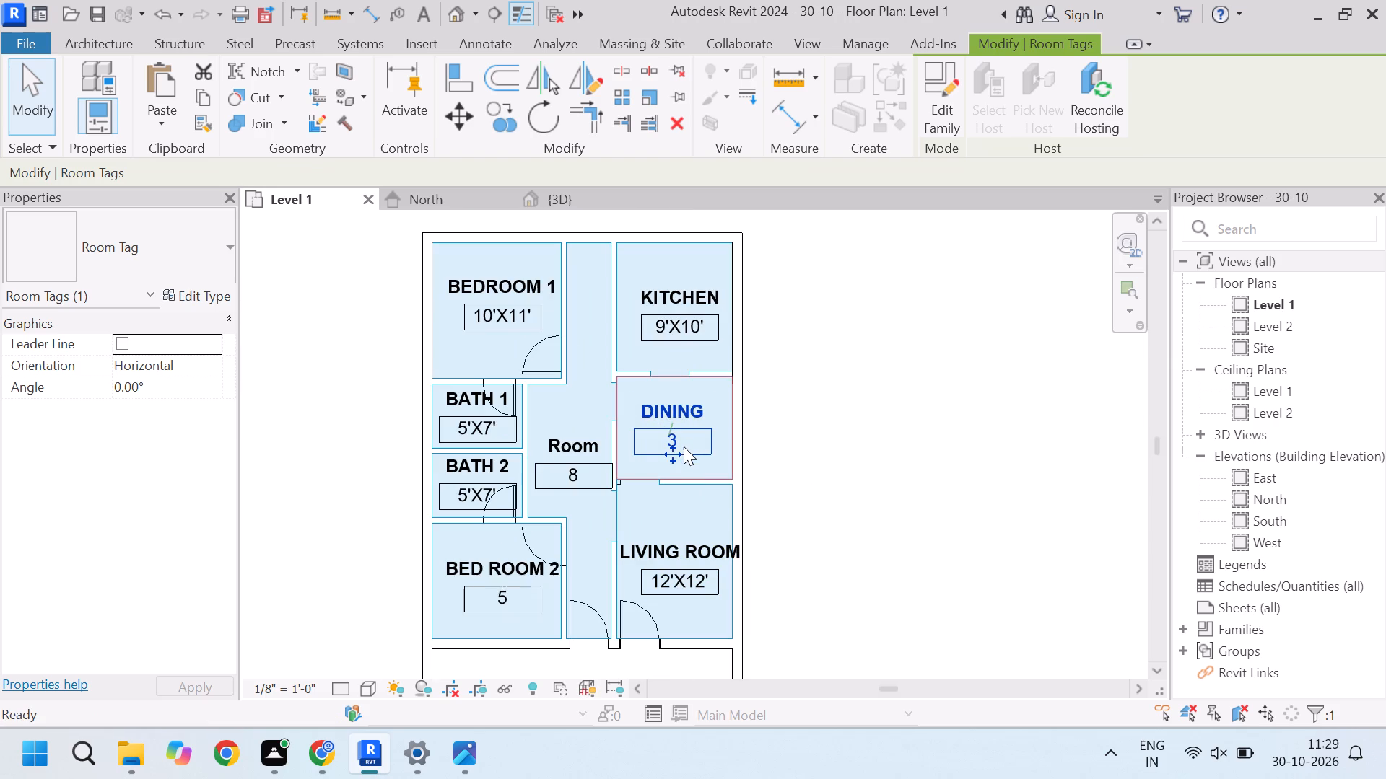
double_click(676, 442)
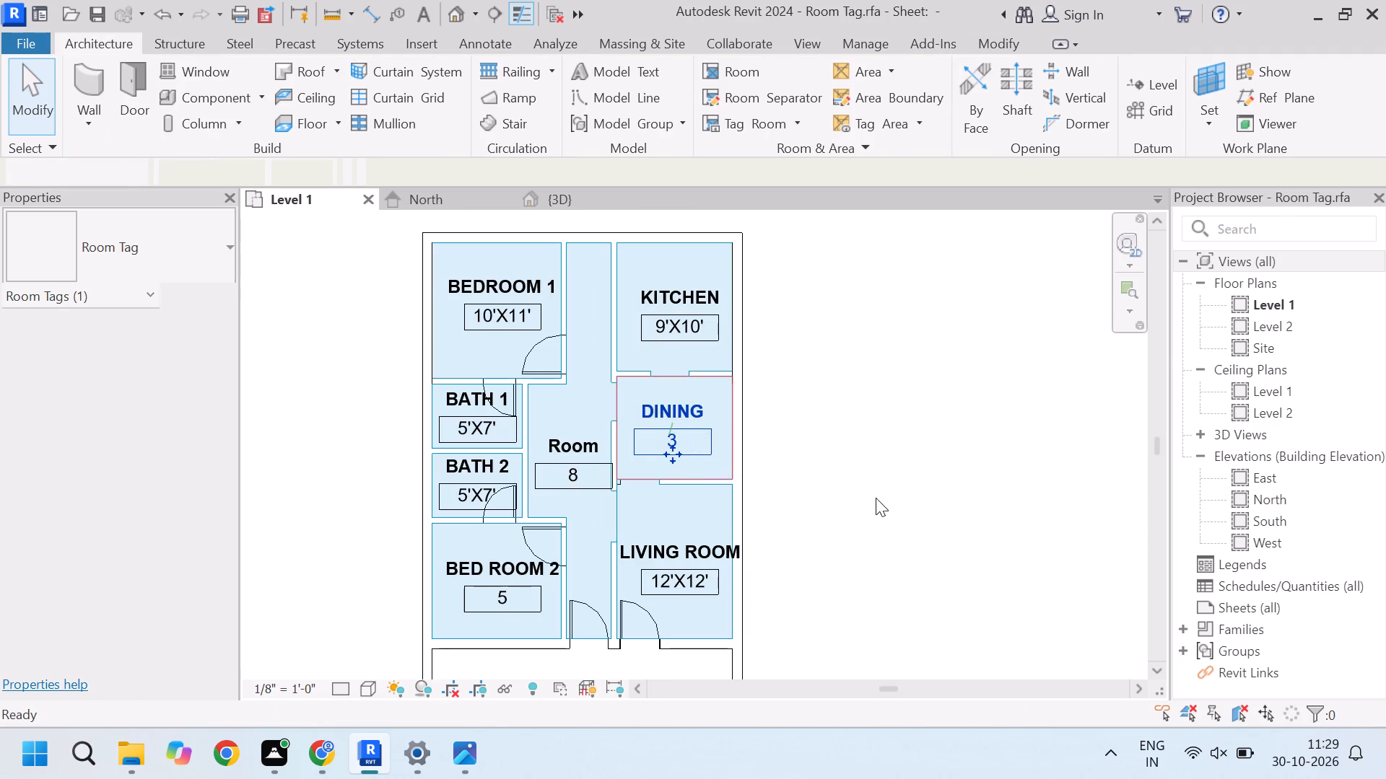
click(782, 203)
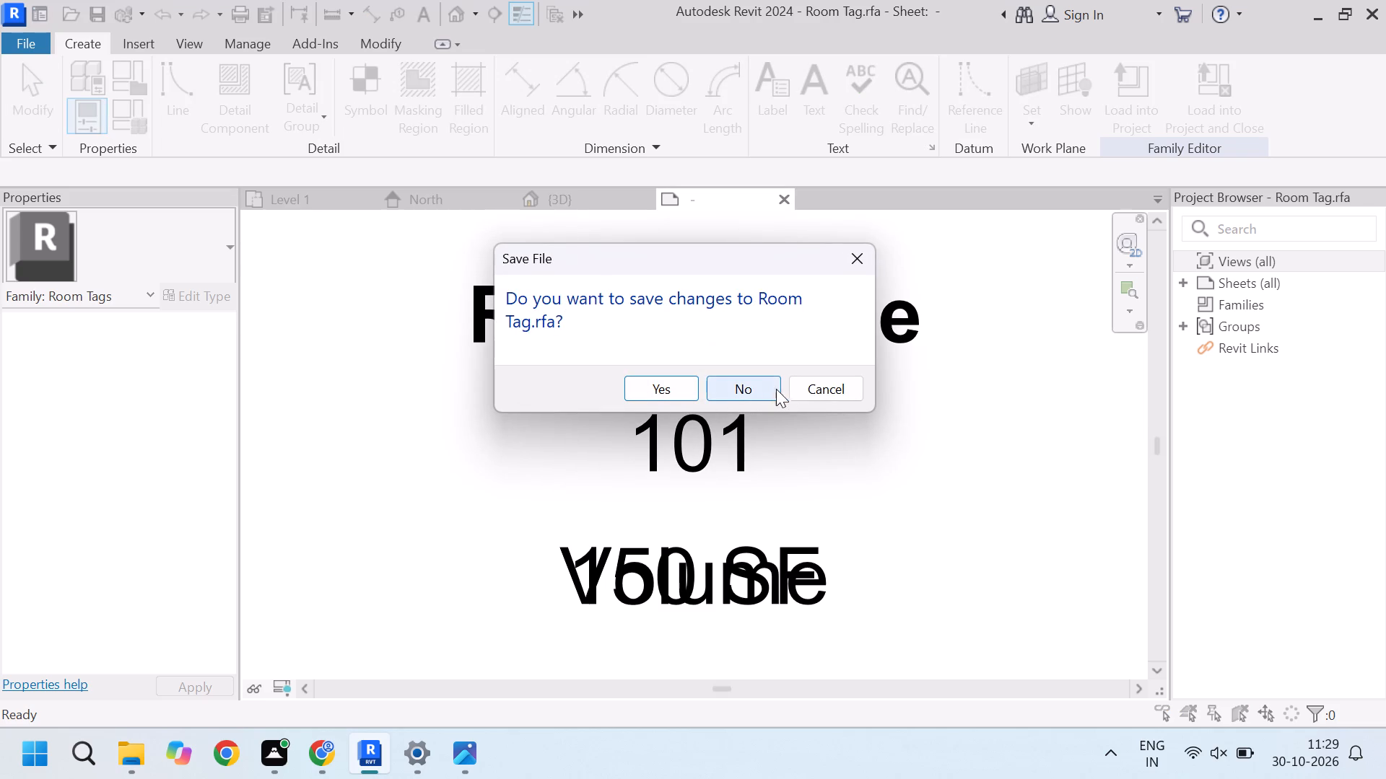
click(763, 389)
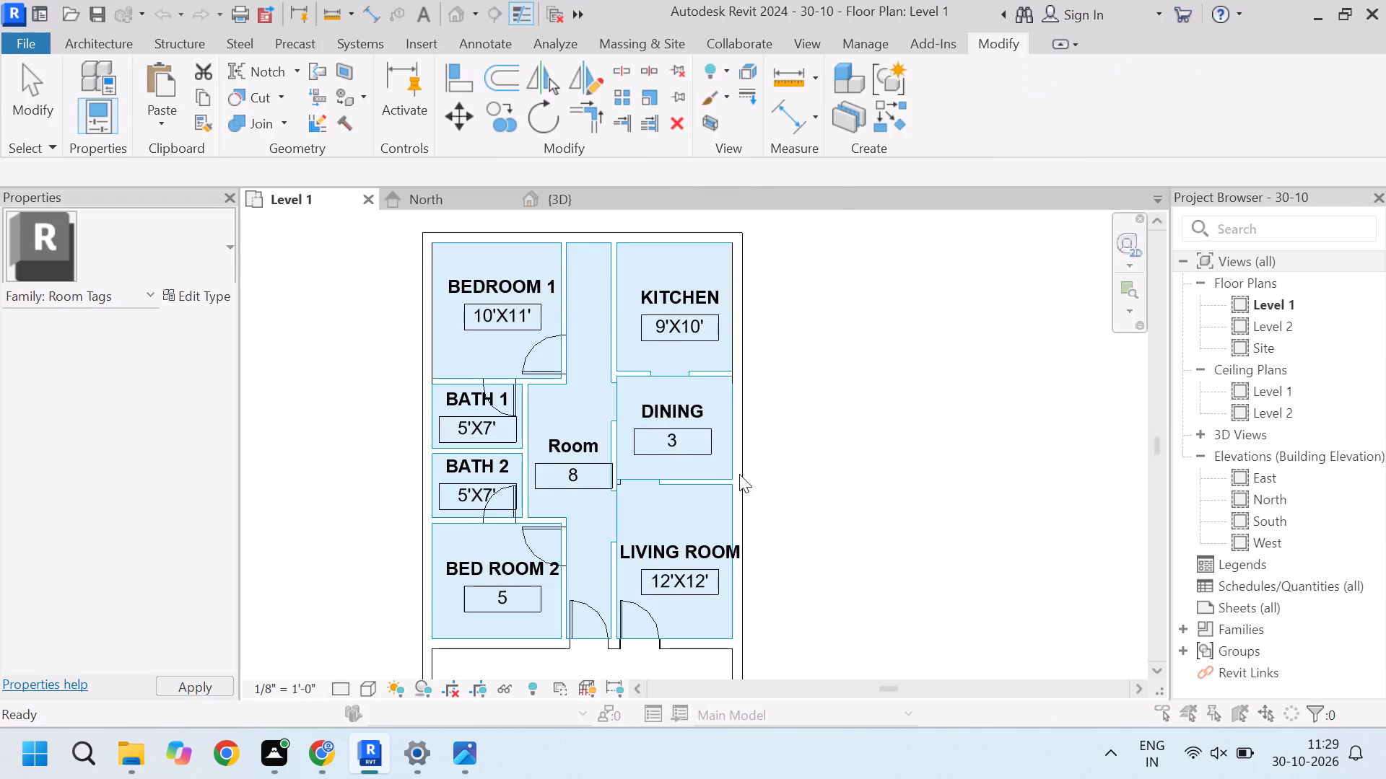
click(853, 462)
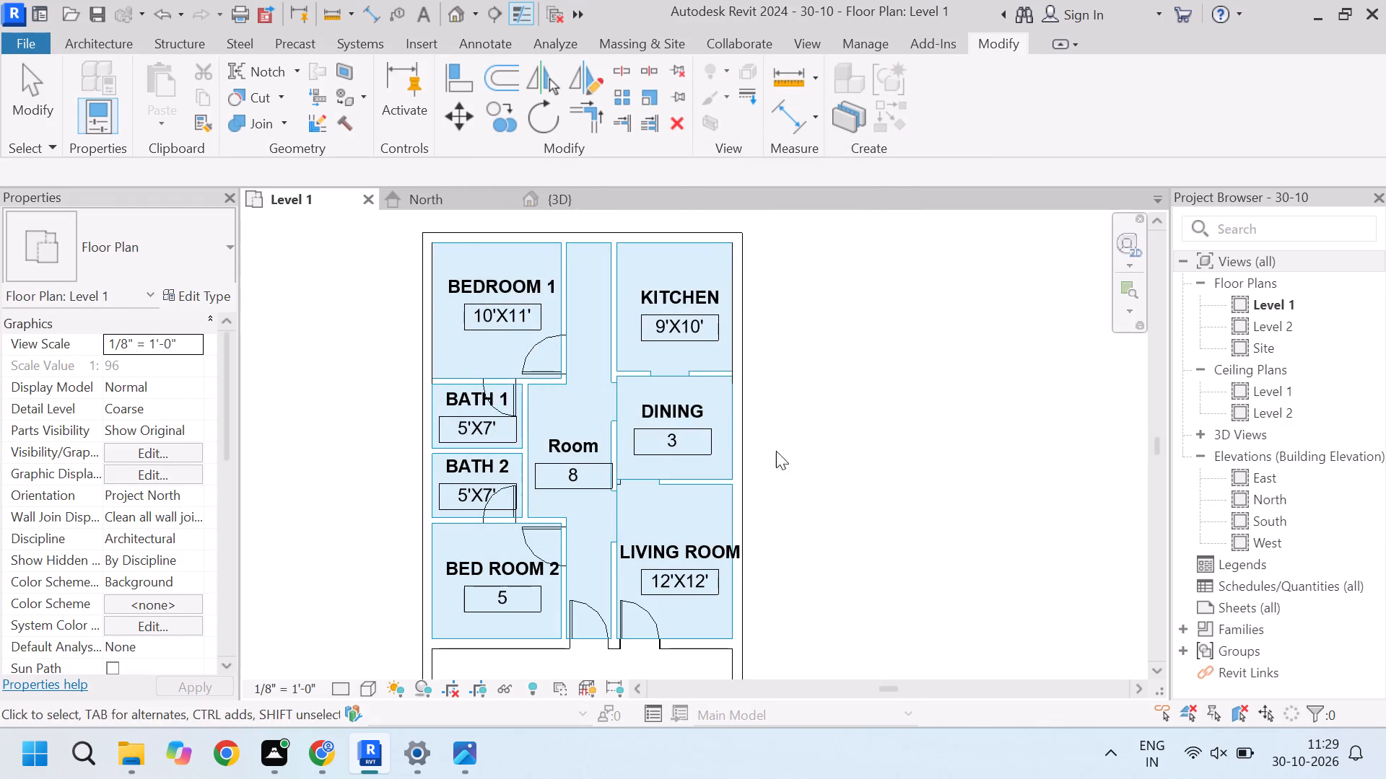
Replace the DINING tag's number with the room size 9'X8'.
scroll(750, 447, up, 3)
double_click(644, 428)
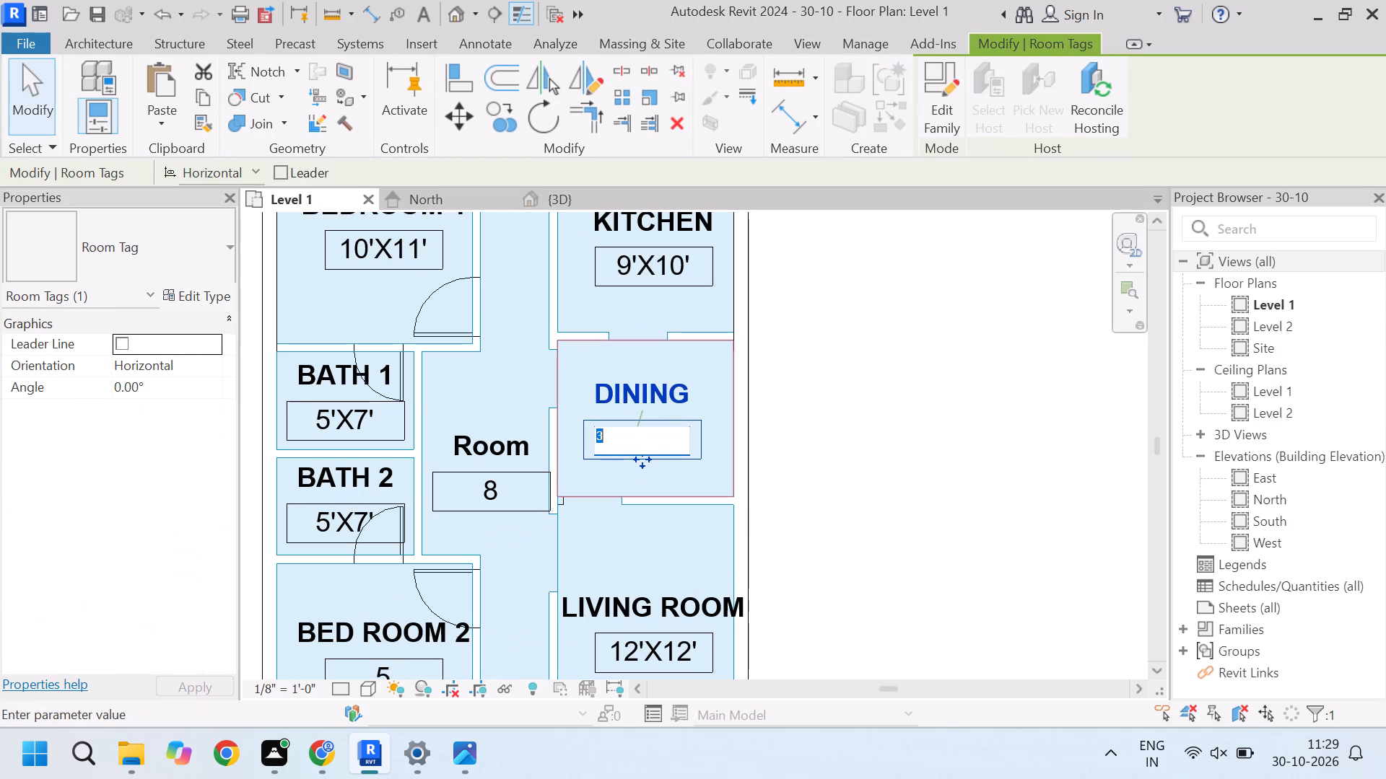
key(9)
key(apostrophe)
text(X8')
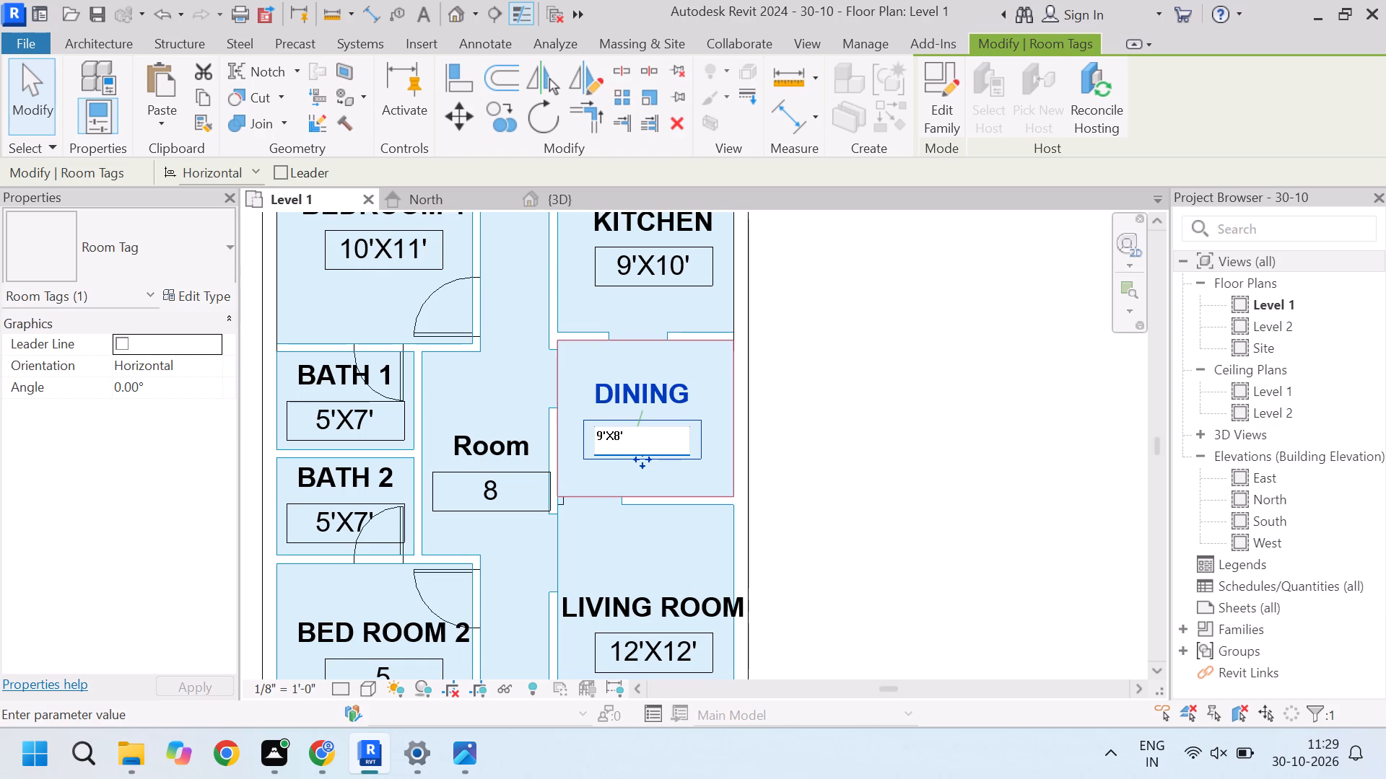
click(962, 430)
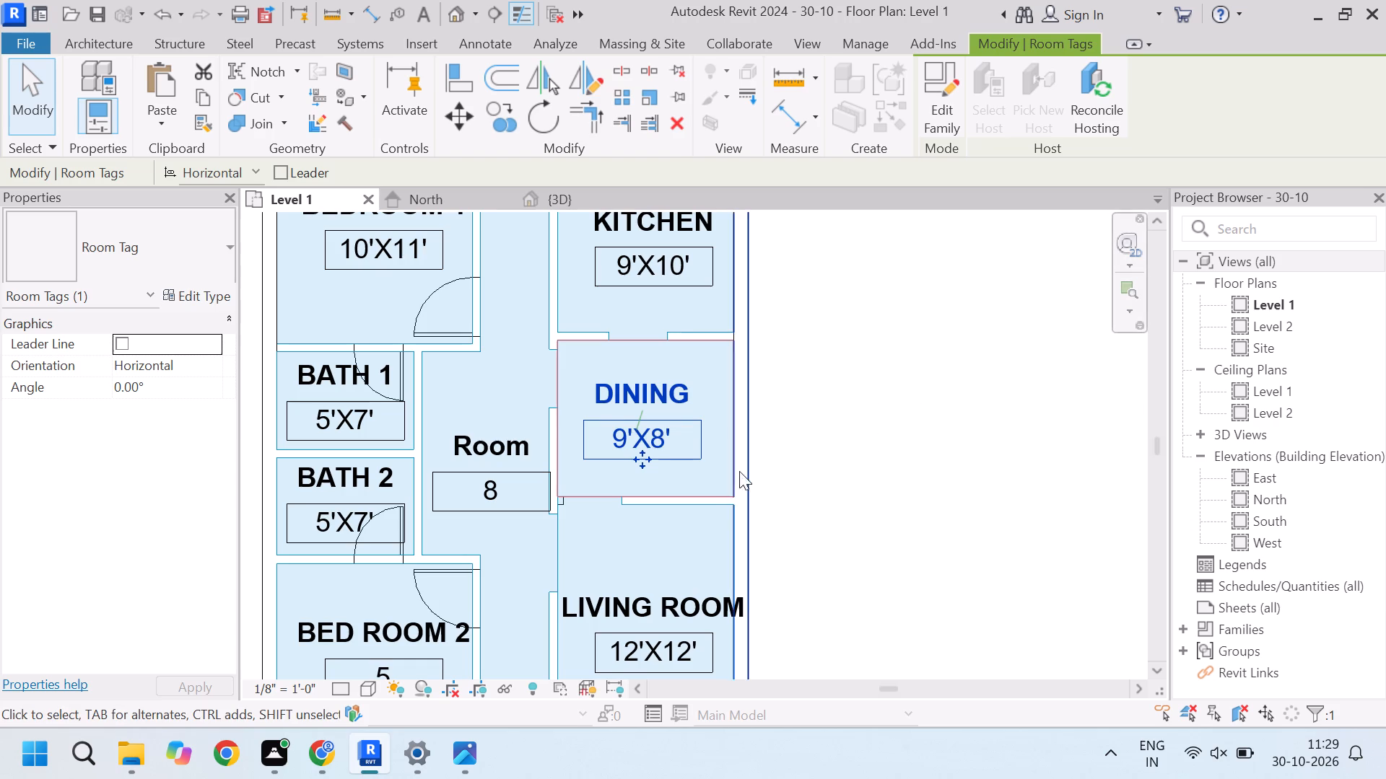
Rename room 8, the central corridor between the baths and the dining room, as PASSAGE in its tag.
click(514, 444)
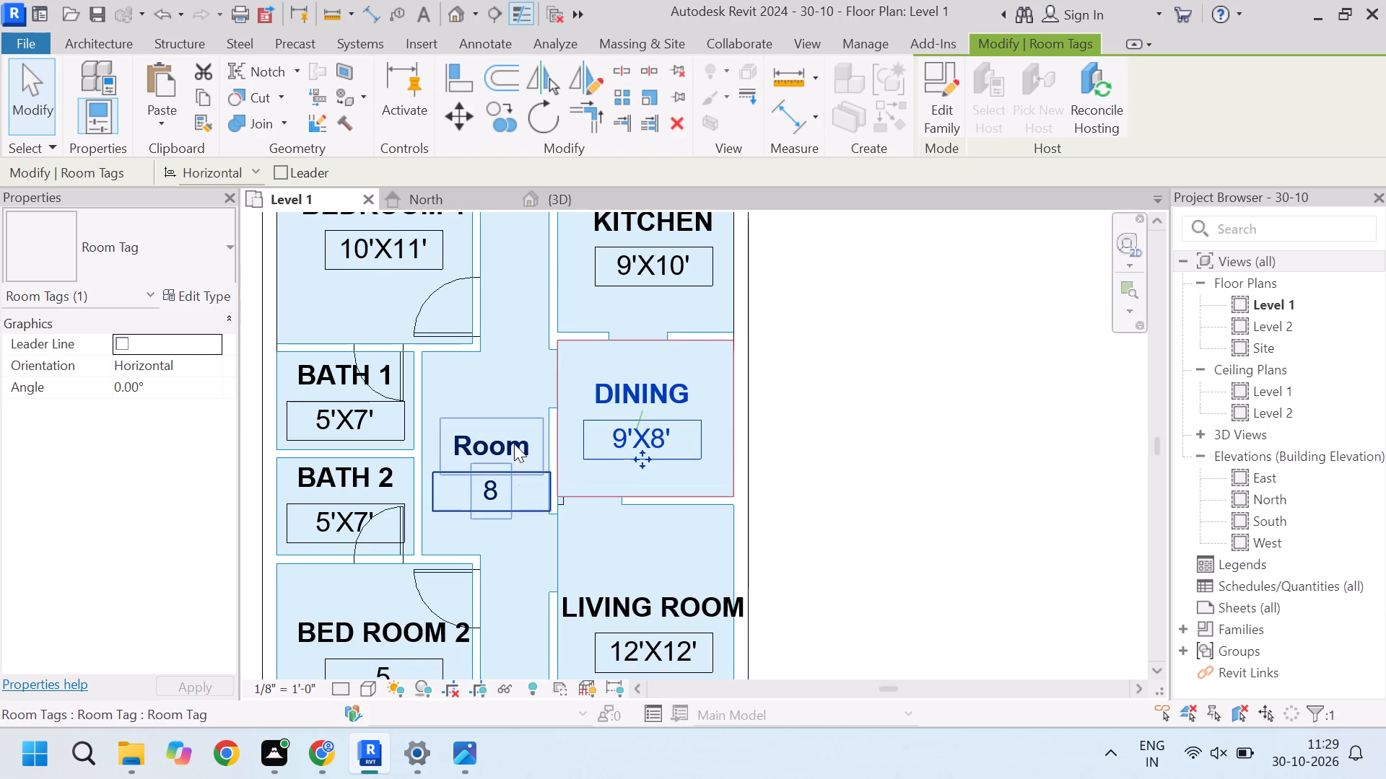
double_click(514, 444)
drag(514, 444, 445, 443)
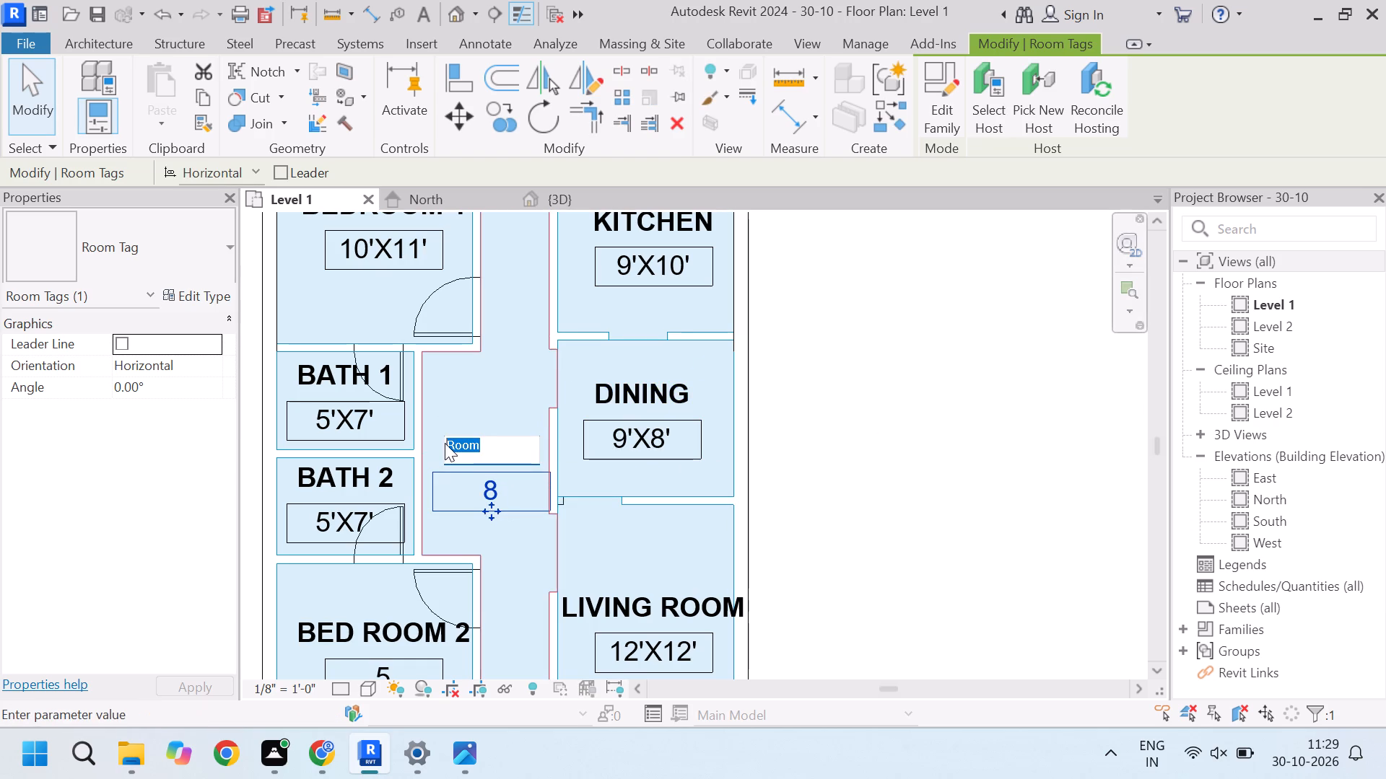
text(PASSAGE)
click(988, 429)
scroll(867, 407, down, 5)
scroll(752, 408, up, 4)
key(Escape)
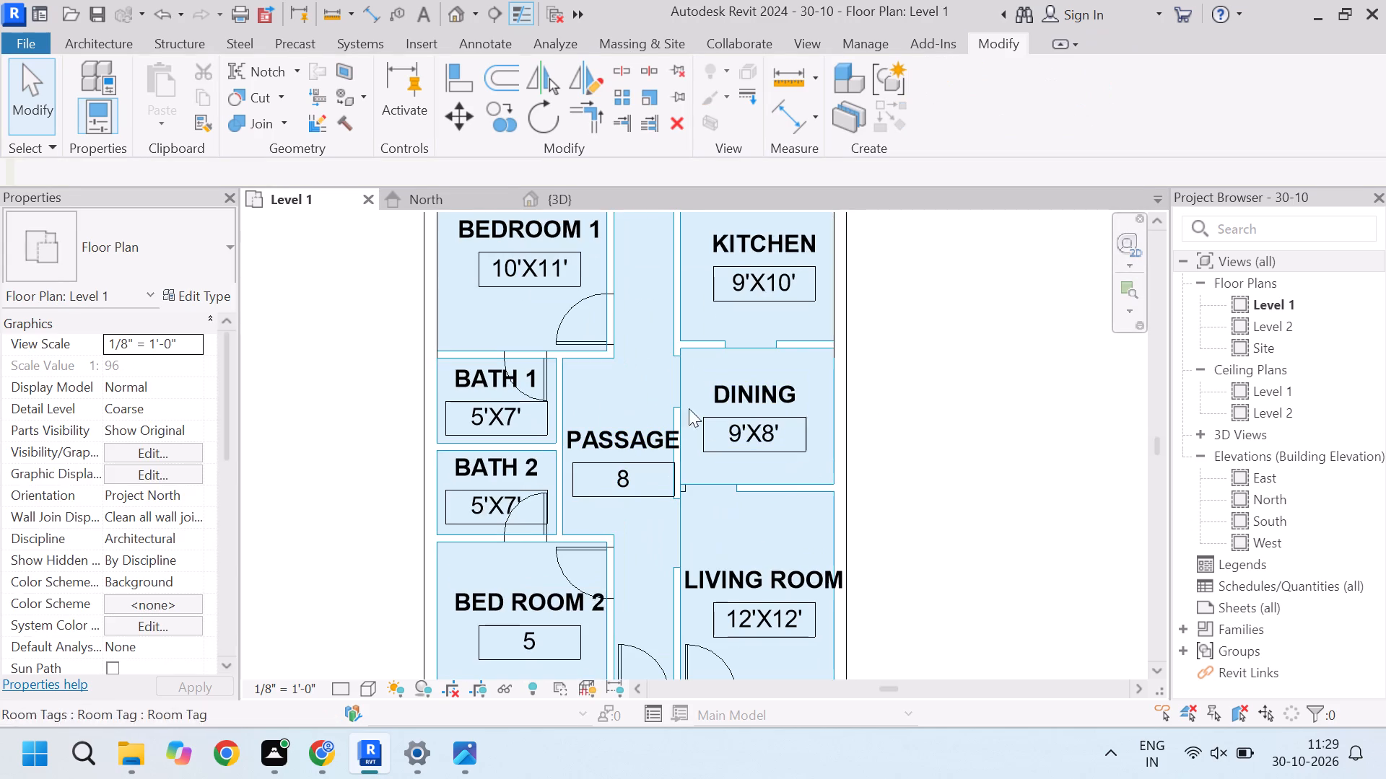
Move the PASSAGE tag up level with BATH 1 and shift it sideways so its name fits between the passage walls.
click(637, 440)
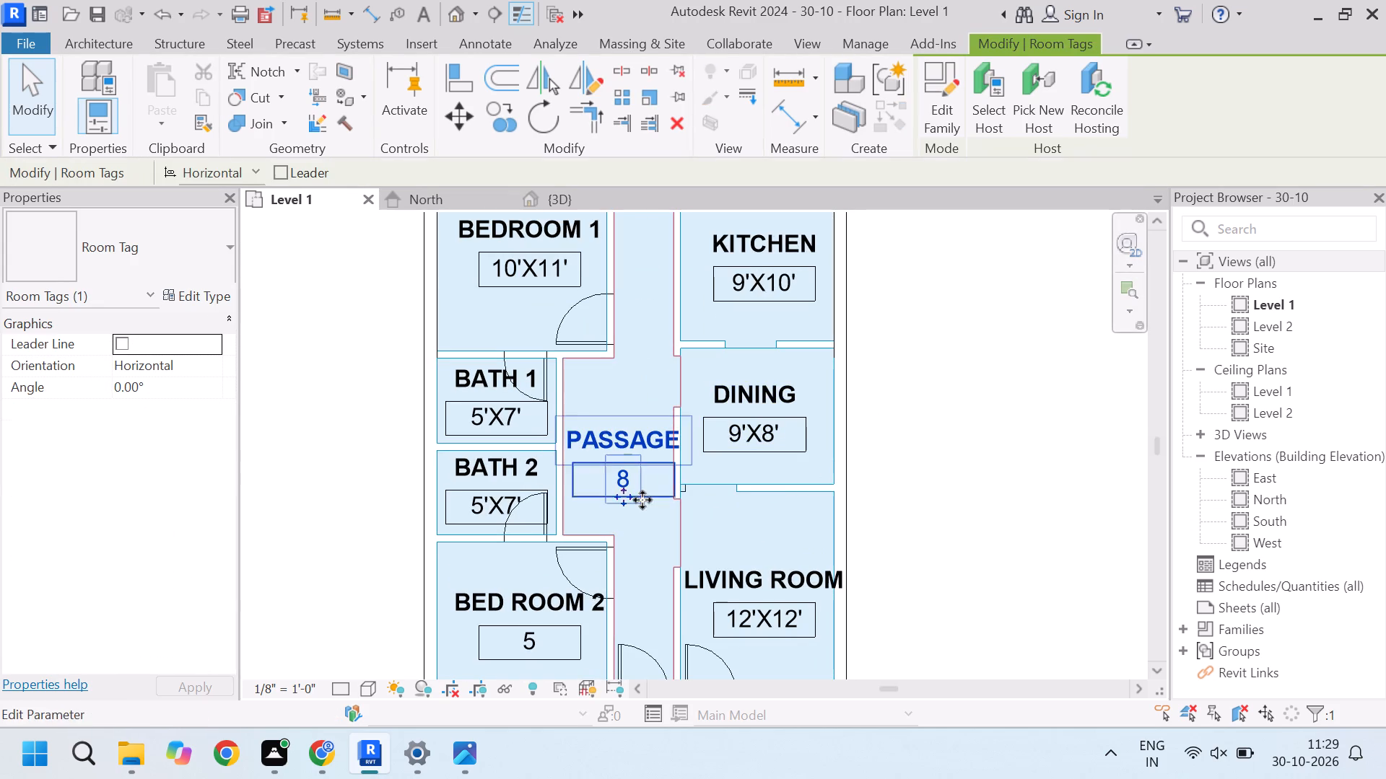
drag(628, 492, 629, 426)
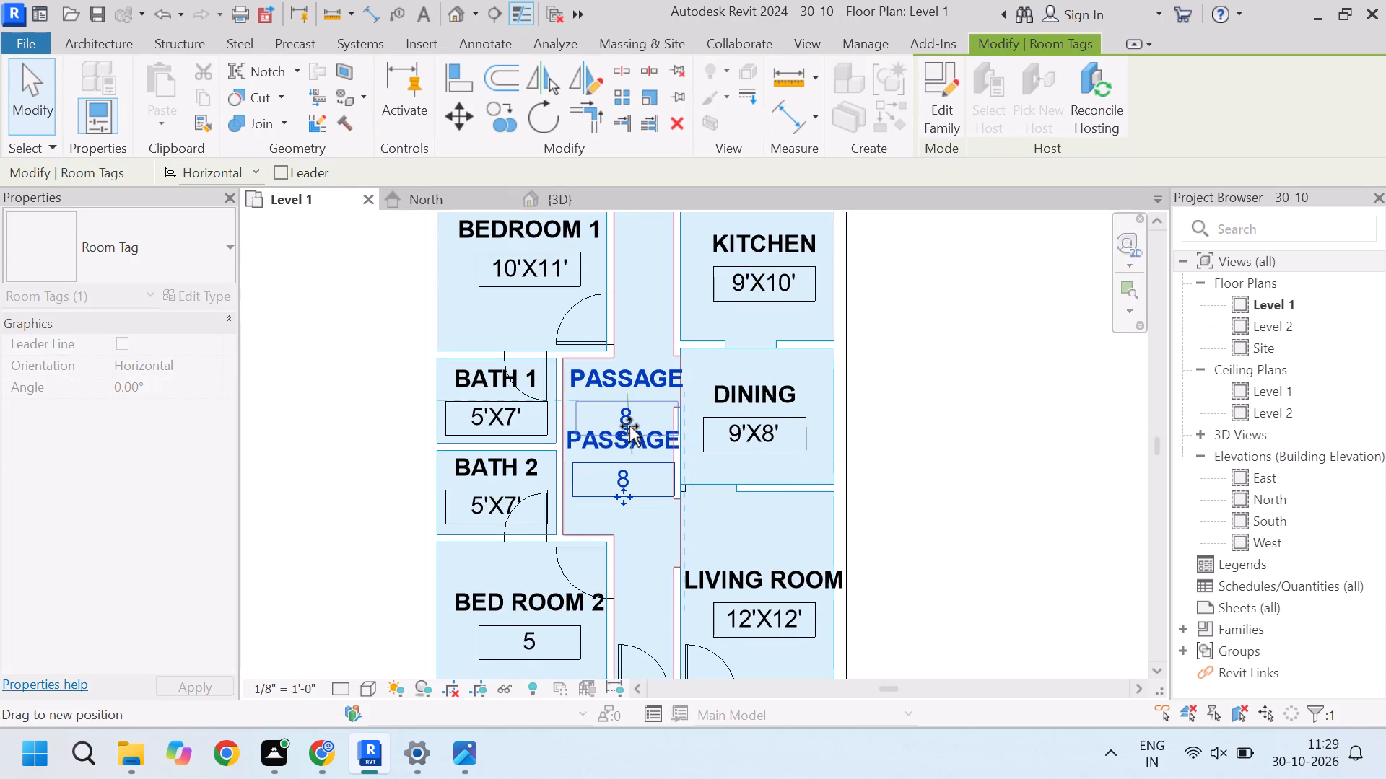
drag(629, 426, 627, 426)
key(Escape)
scroll(769, 413, up, 5)
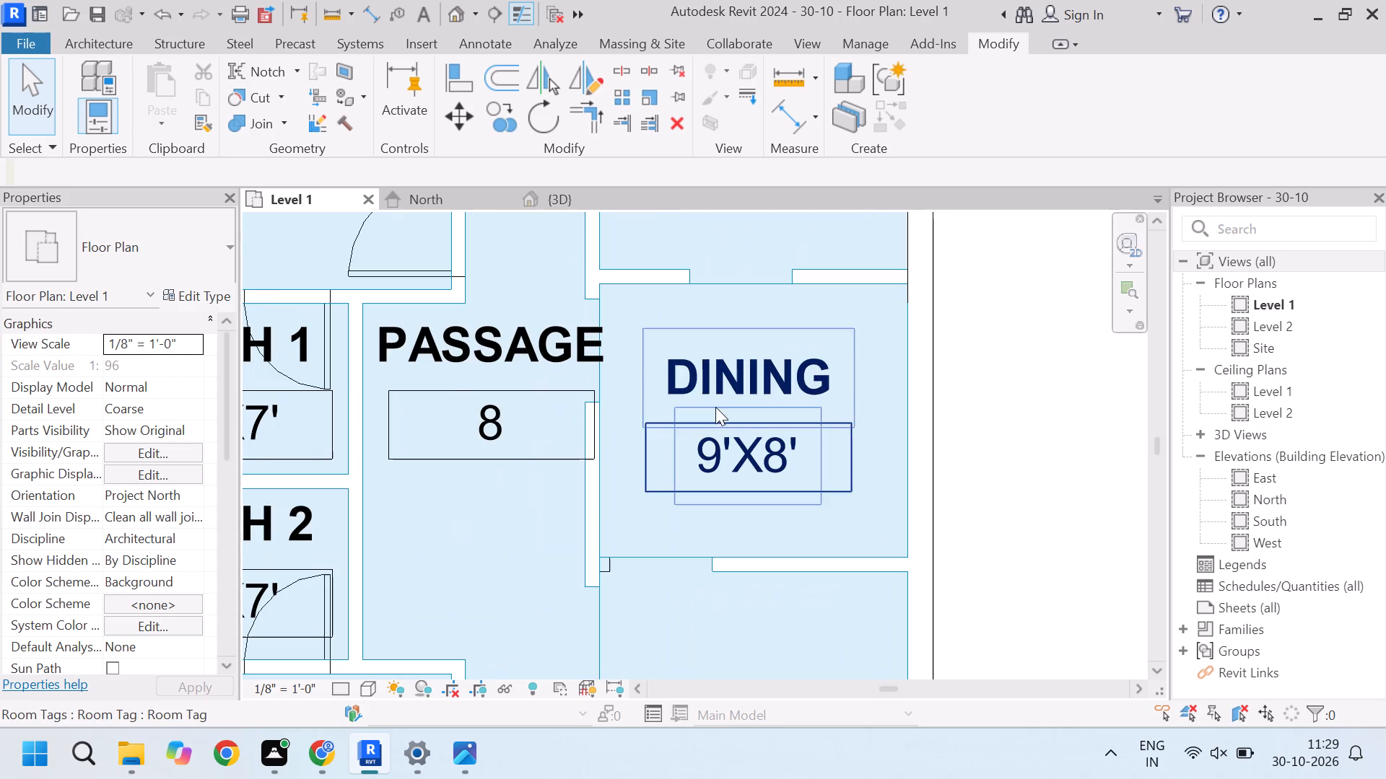
click(523, 360)
scroll(500, 401, up, 2)
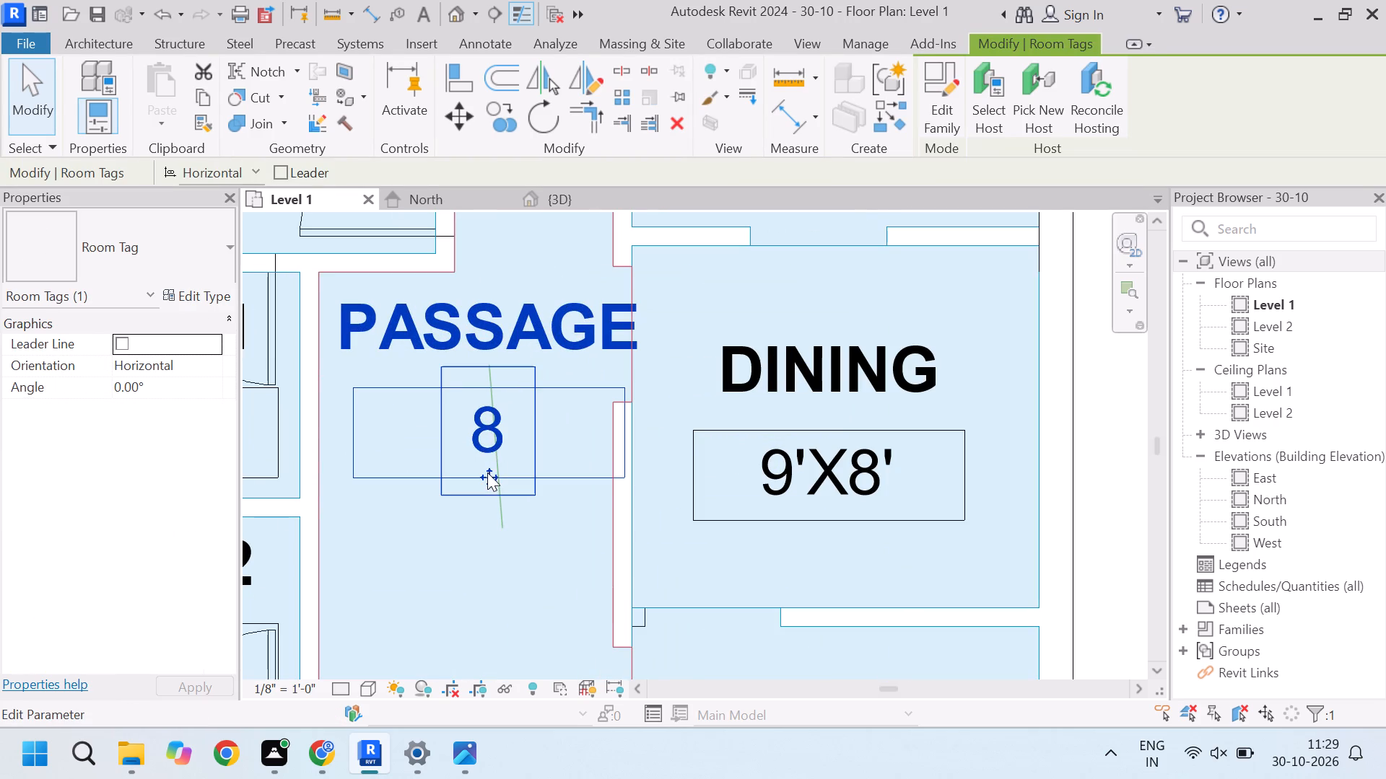
drag(487, 472, 469, 473)
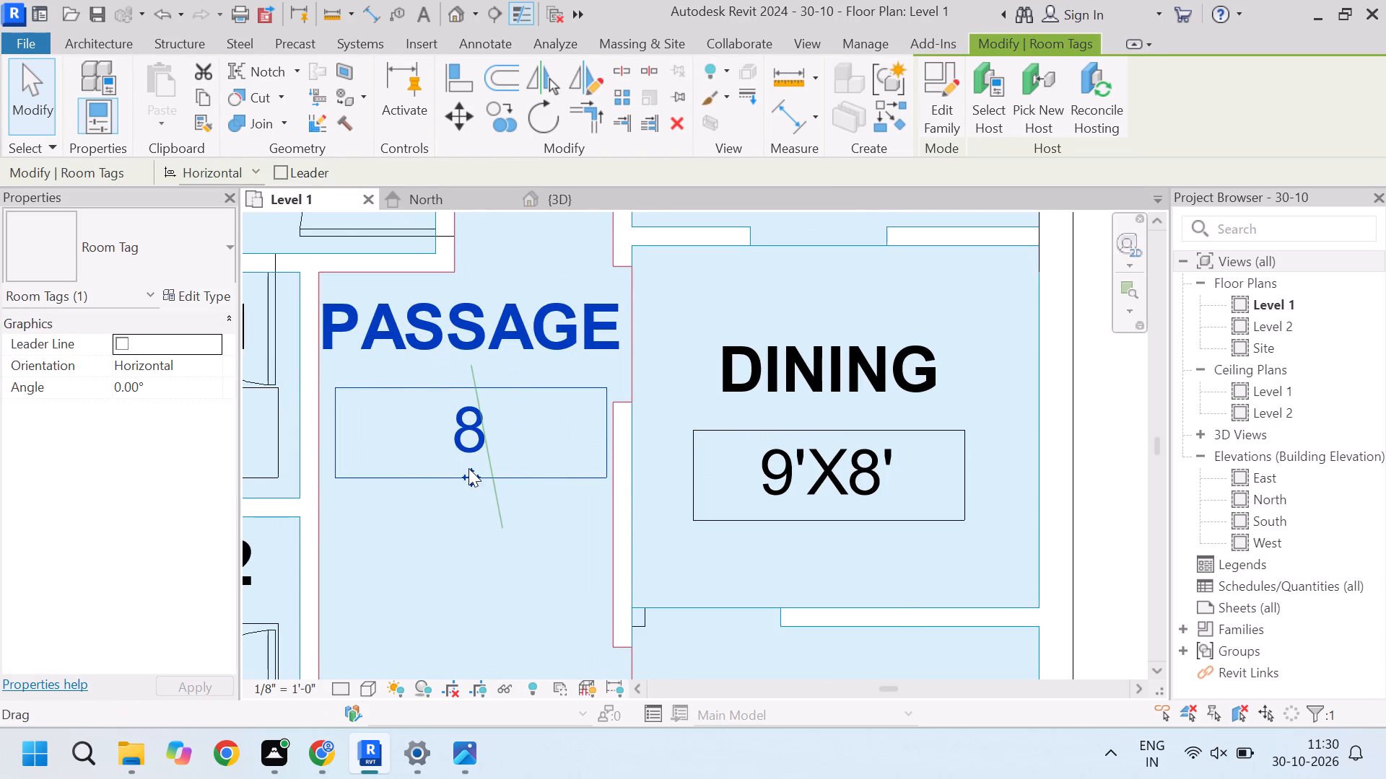
key(Escape)
scroll(495, 463, down, 9)
key(Escape)
scroll(759, 466, down, 2)
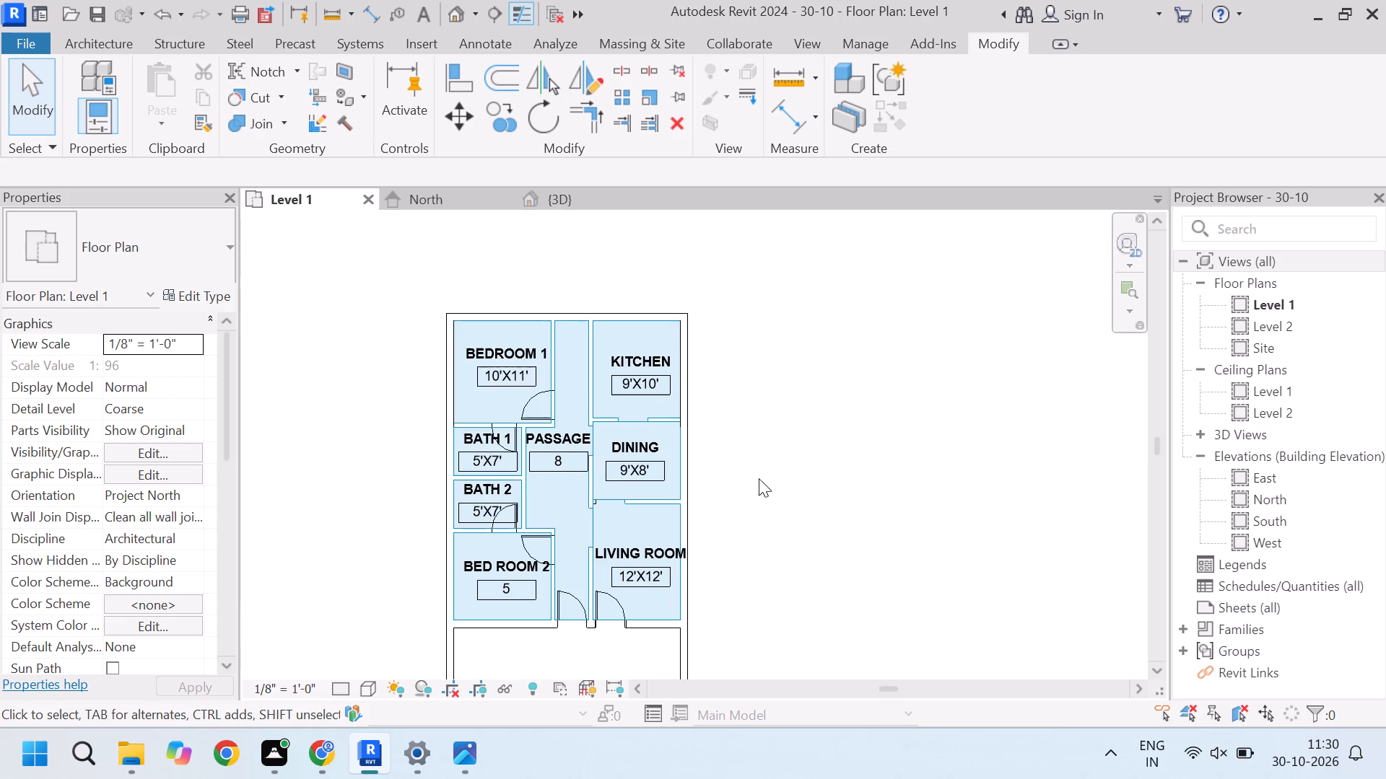
Place a color fill legend beside the Level 1 plan, with space type Rooms and color scheme Name.
scroll(719, 438, down, 3)
scroll(723, 489, up, 3)
scroll(494, 392, down, 2)
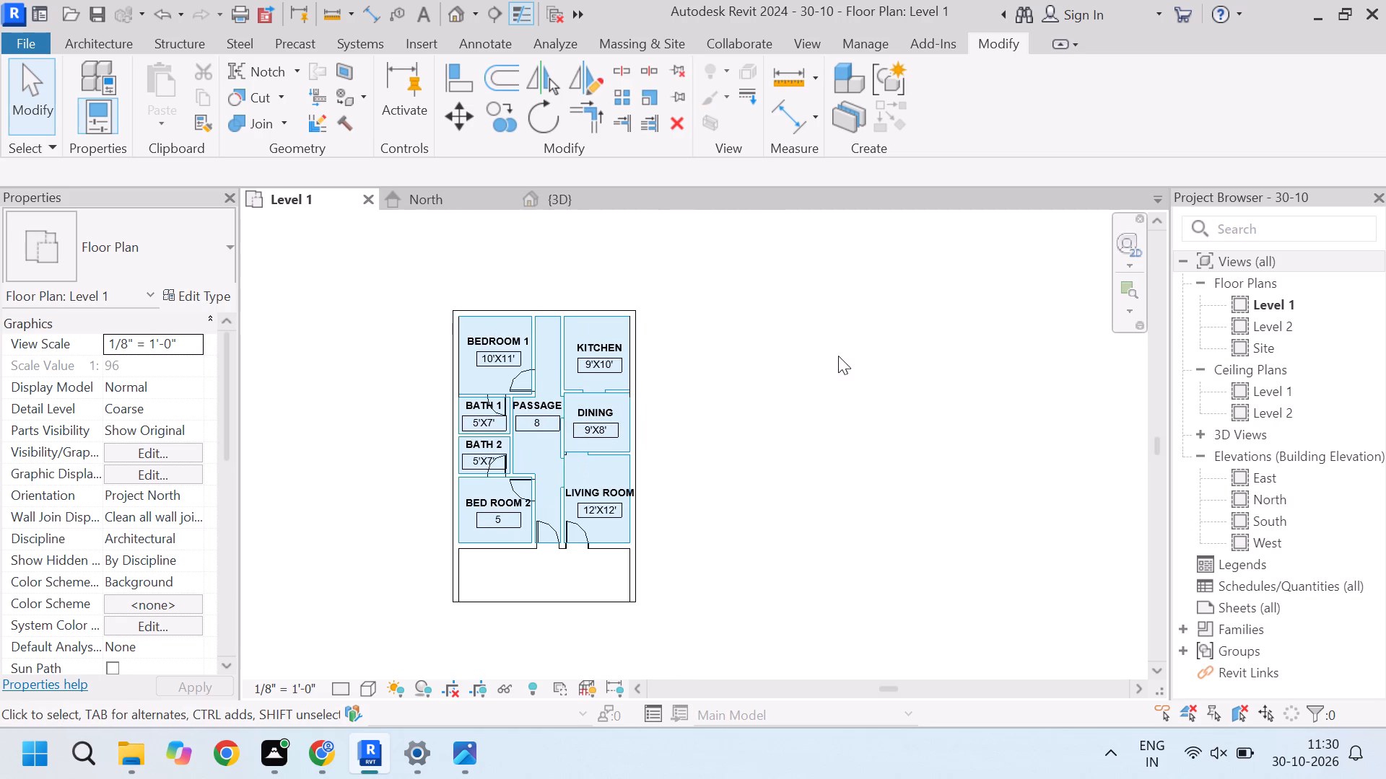
click(102, 48)
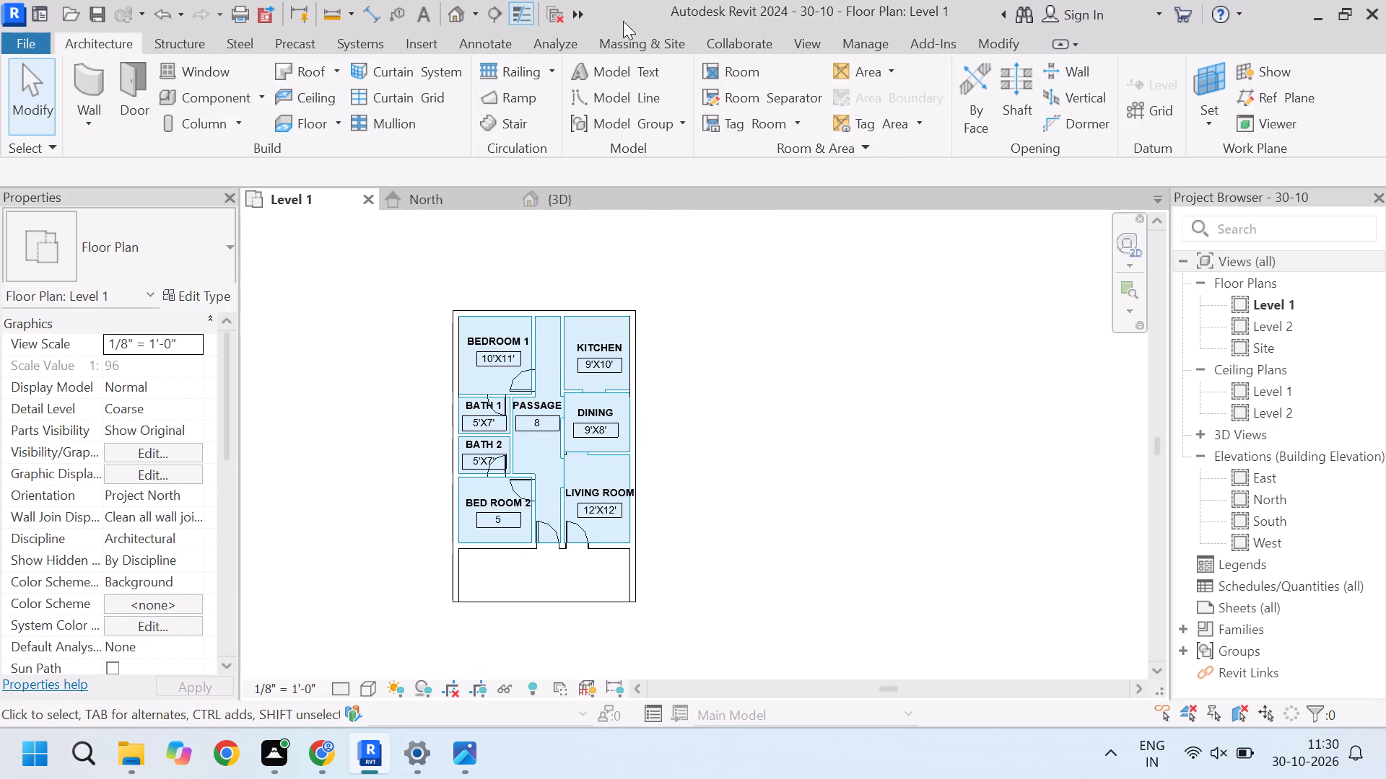
click(480, 40)
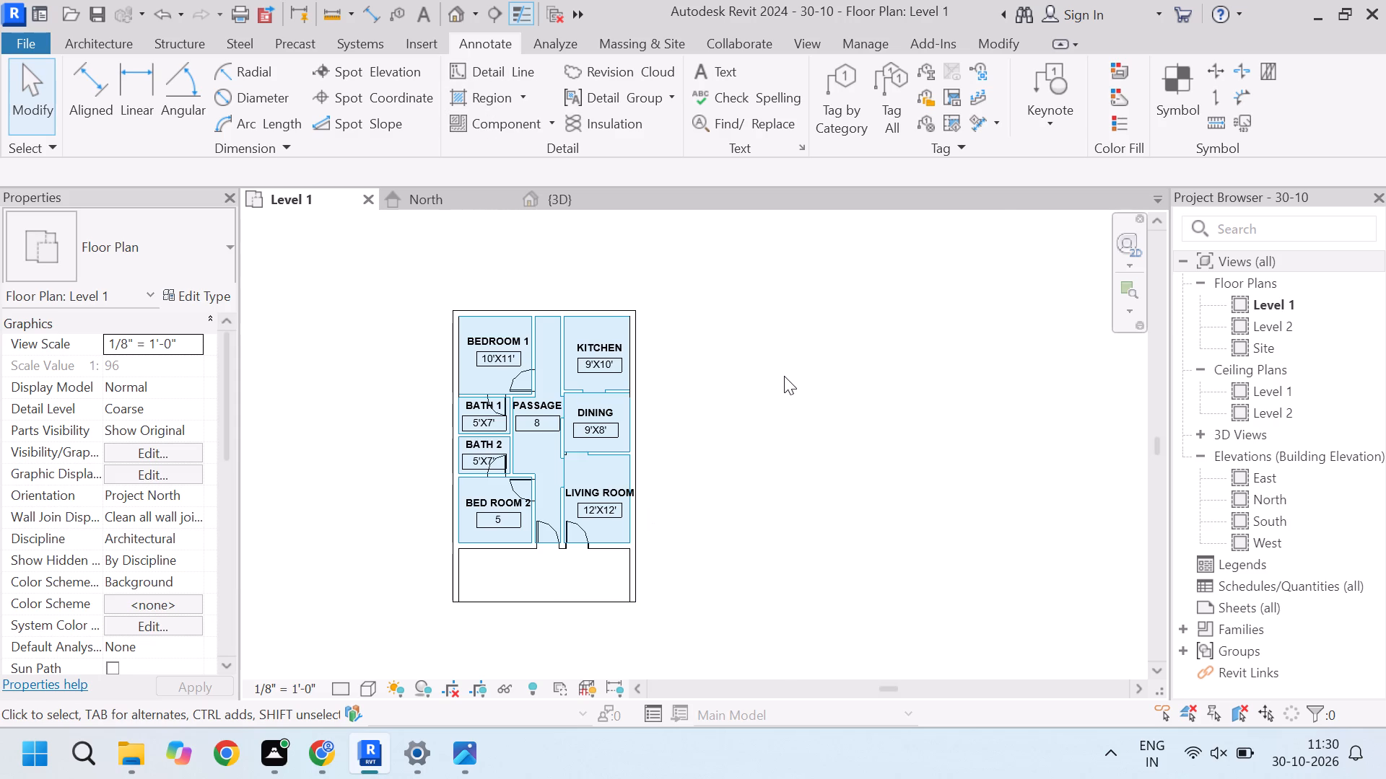
click(1116, 125)
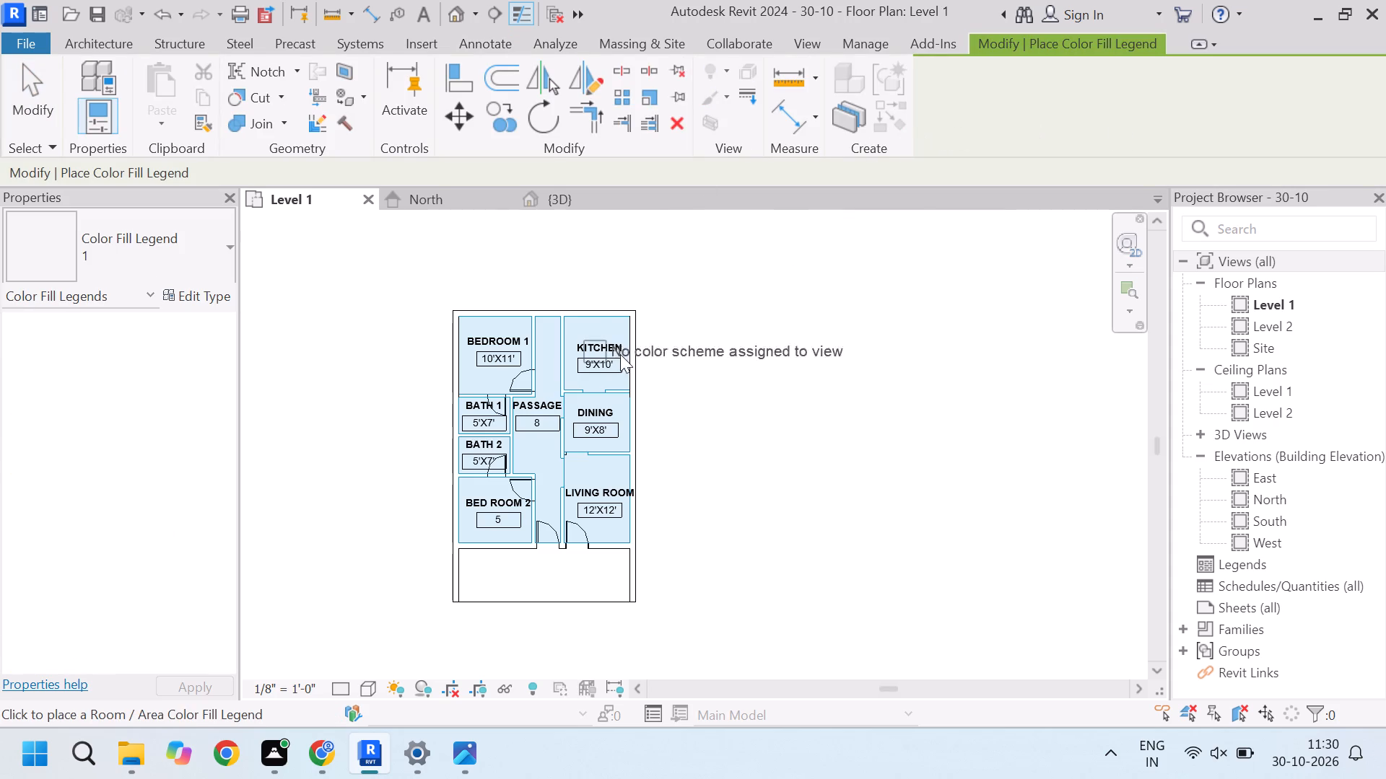
click(723, 388)
click(697, 361)
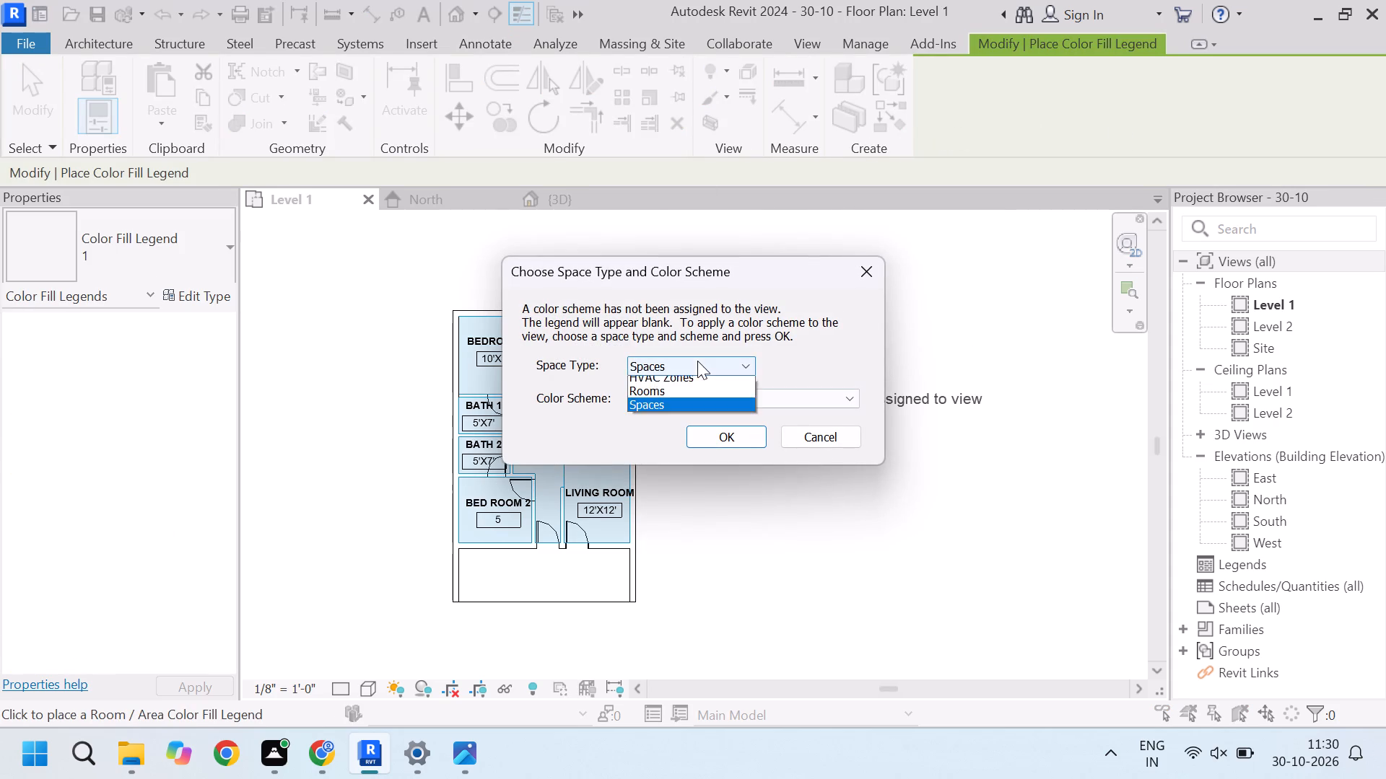
click(653, 395)
click(702, 399)
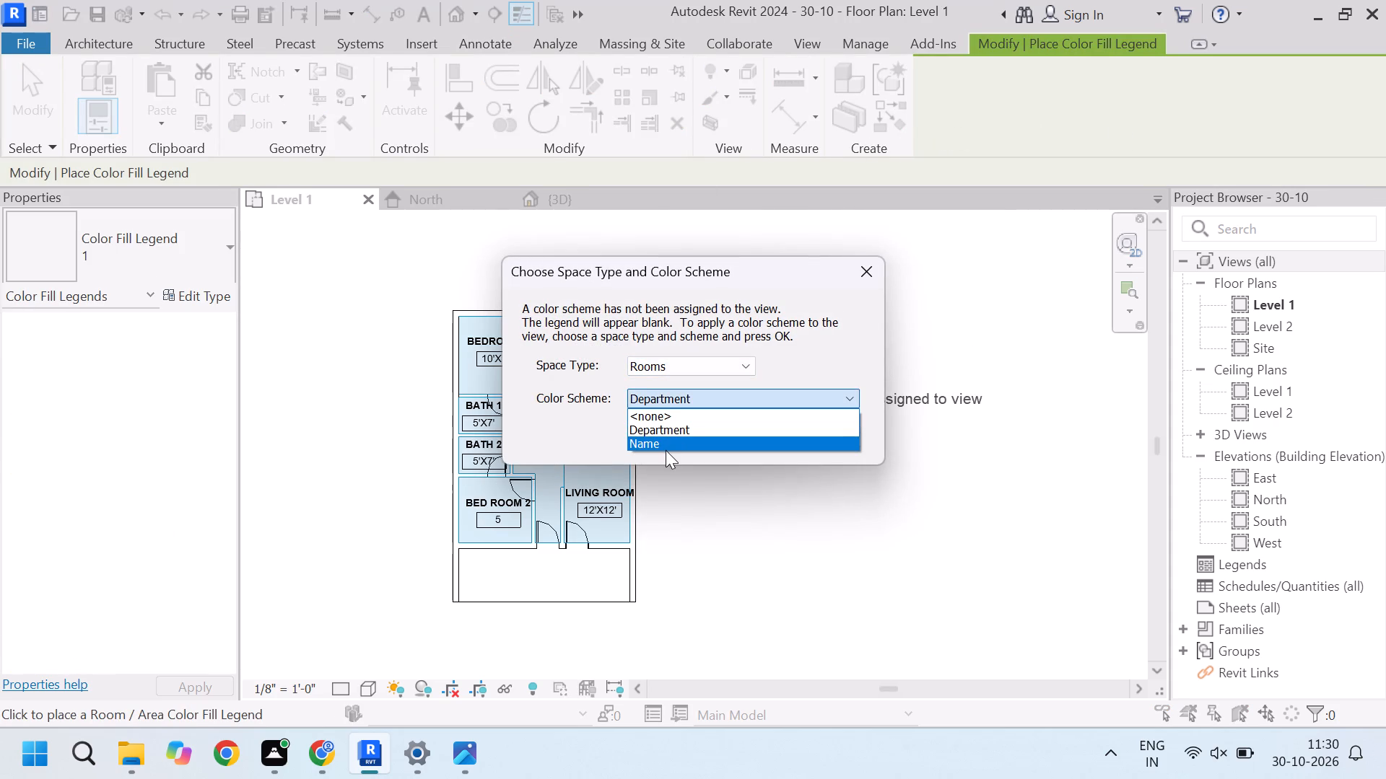
click(666, 450)
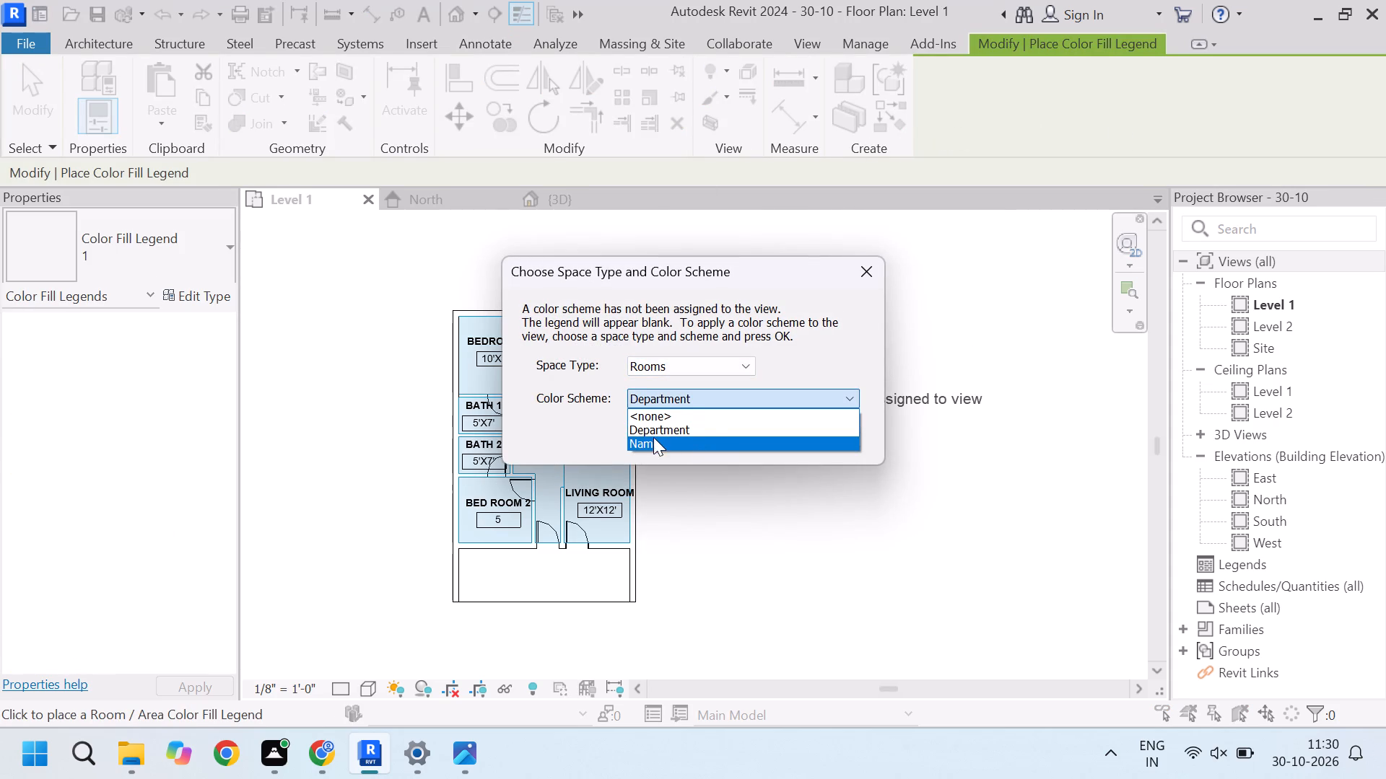
click(647, 444)
click(723, 433)
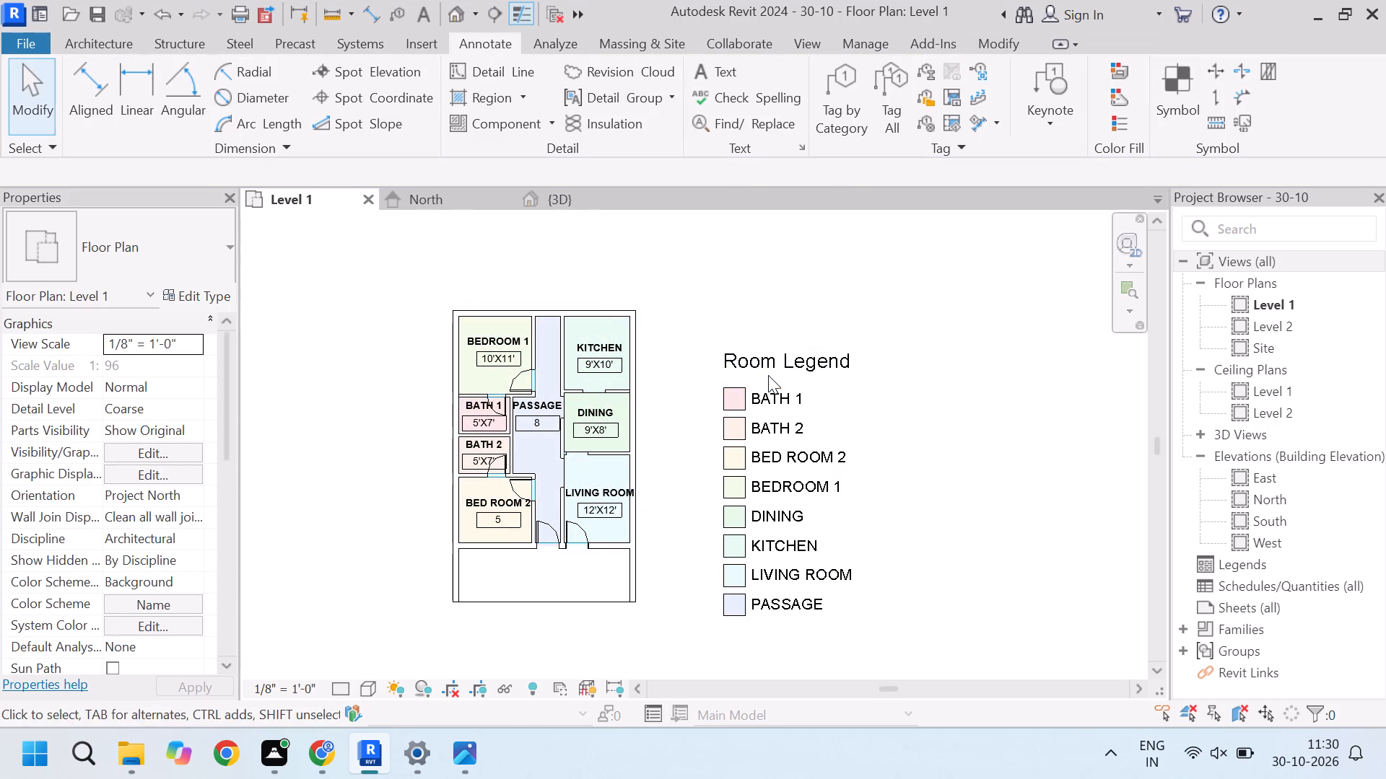
Move the Room Legend closer to the house plan, with its title near the plan's top edge.
scroll(559, 271, down, 3)
click(701, 338)
scroll(692, 337, up, 2)
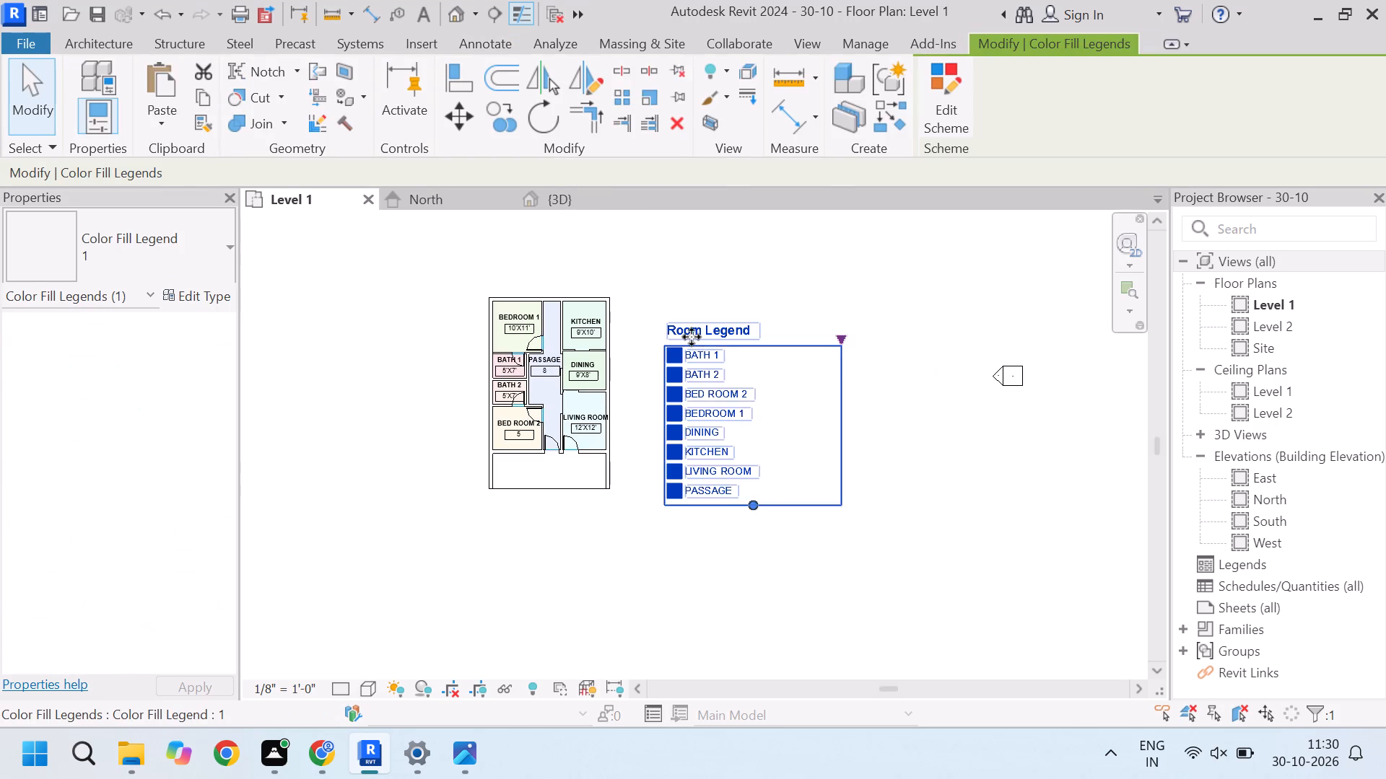
scroll(692, 337, up, 1)
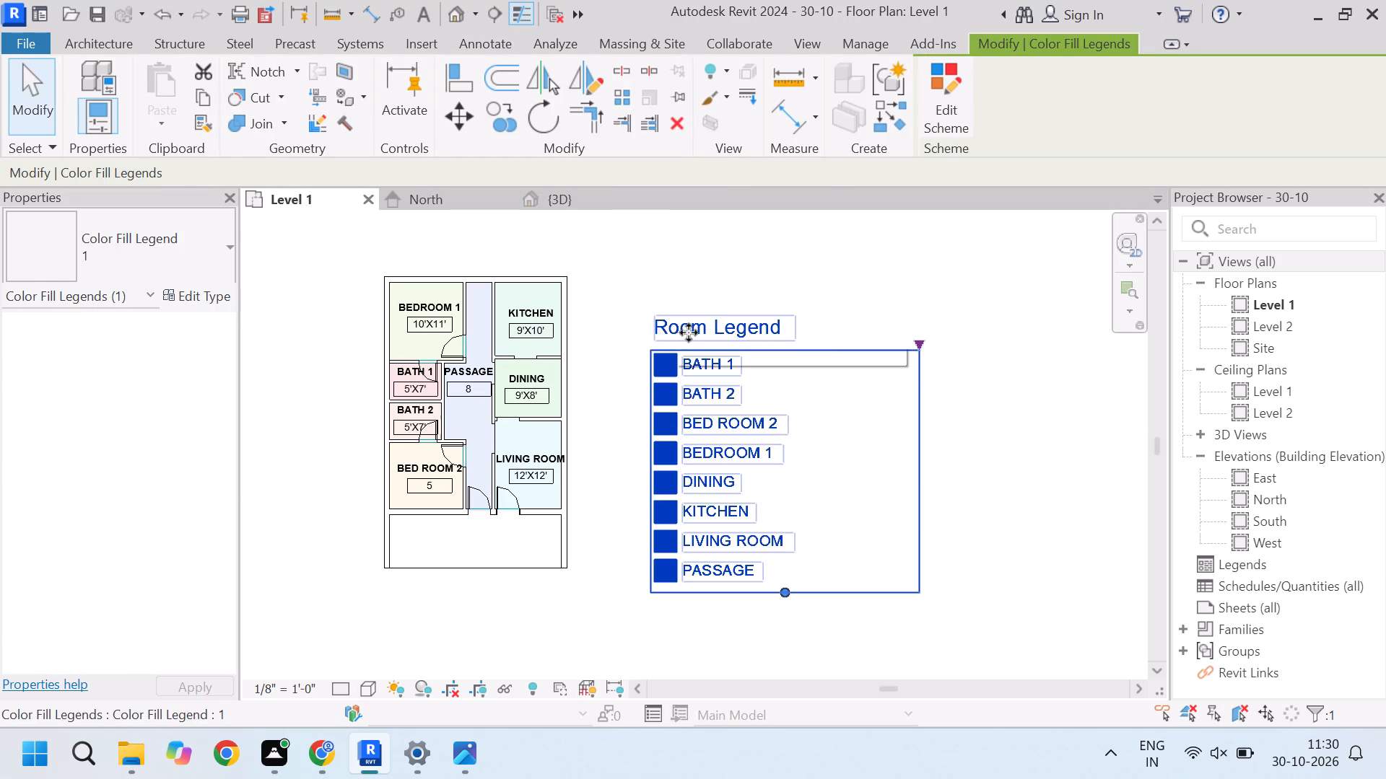
drag(689, 333, 649, 297)
click(892, 273)
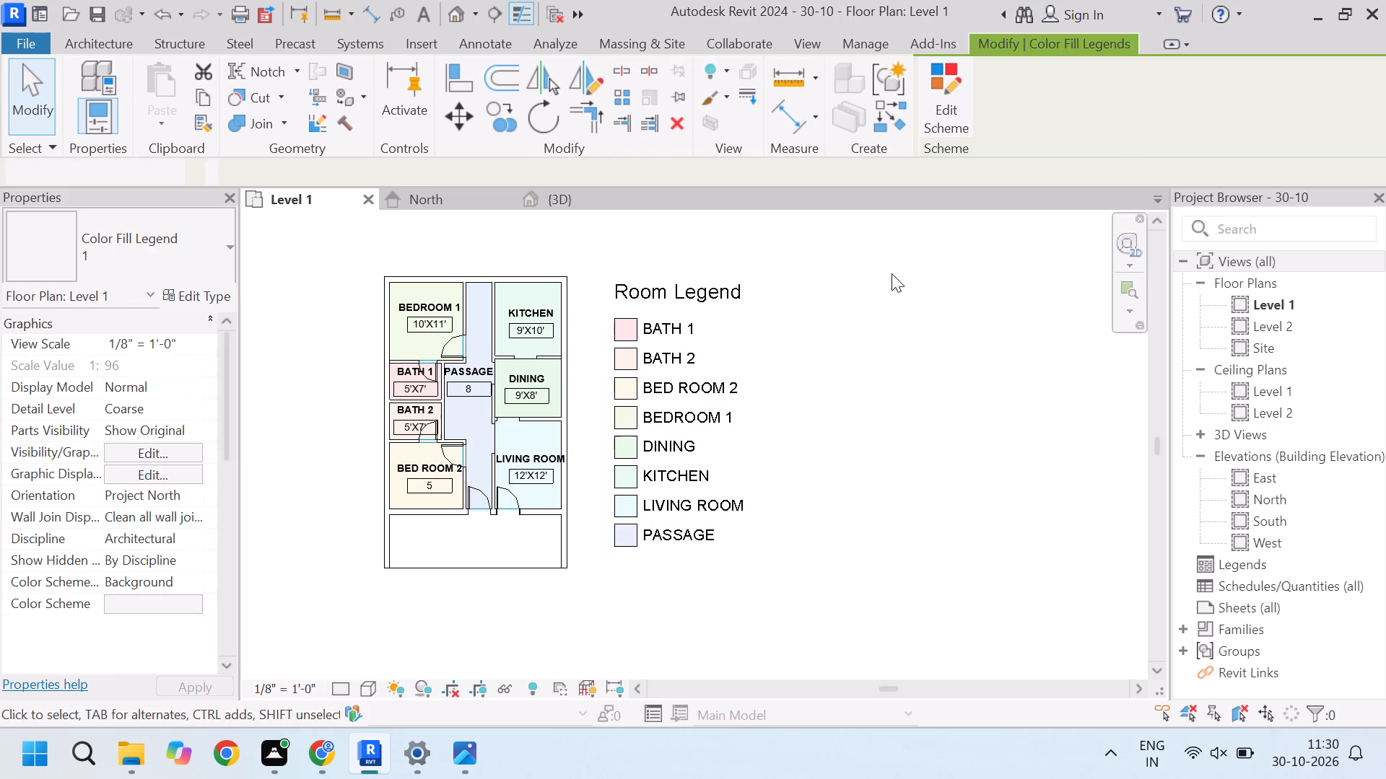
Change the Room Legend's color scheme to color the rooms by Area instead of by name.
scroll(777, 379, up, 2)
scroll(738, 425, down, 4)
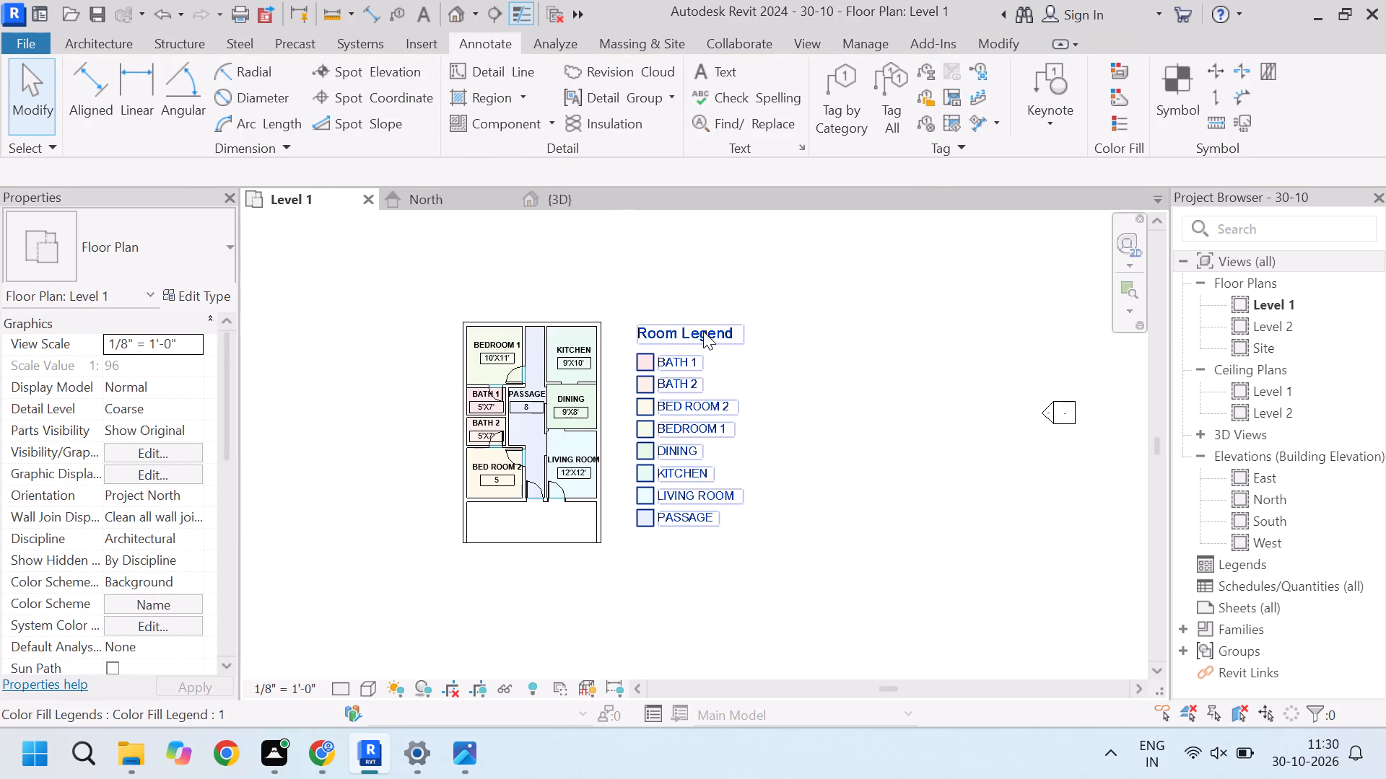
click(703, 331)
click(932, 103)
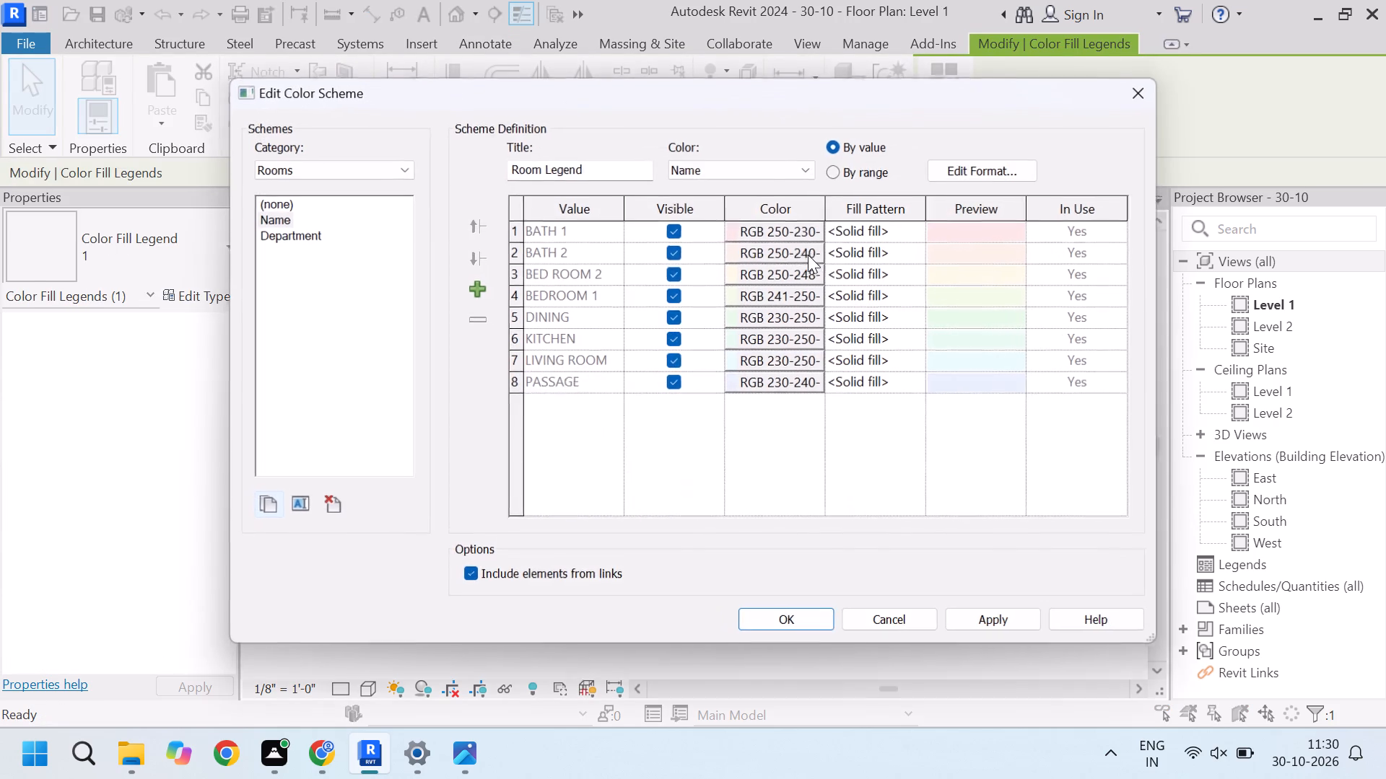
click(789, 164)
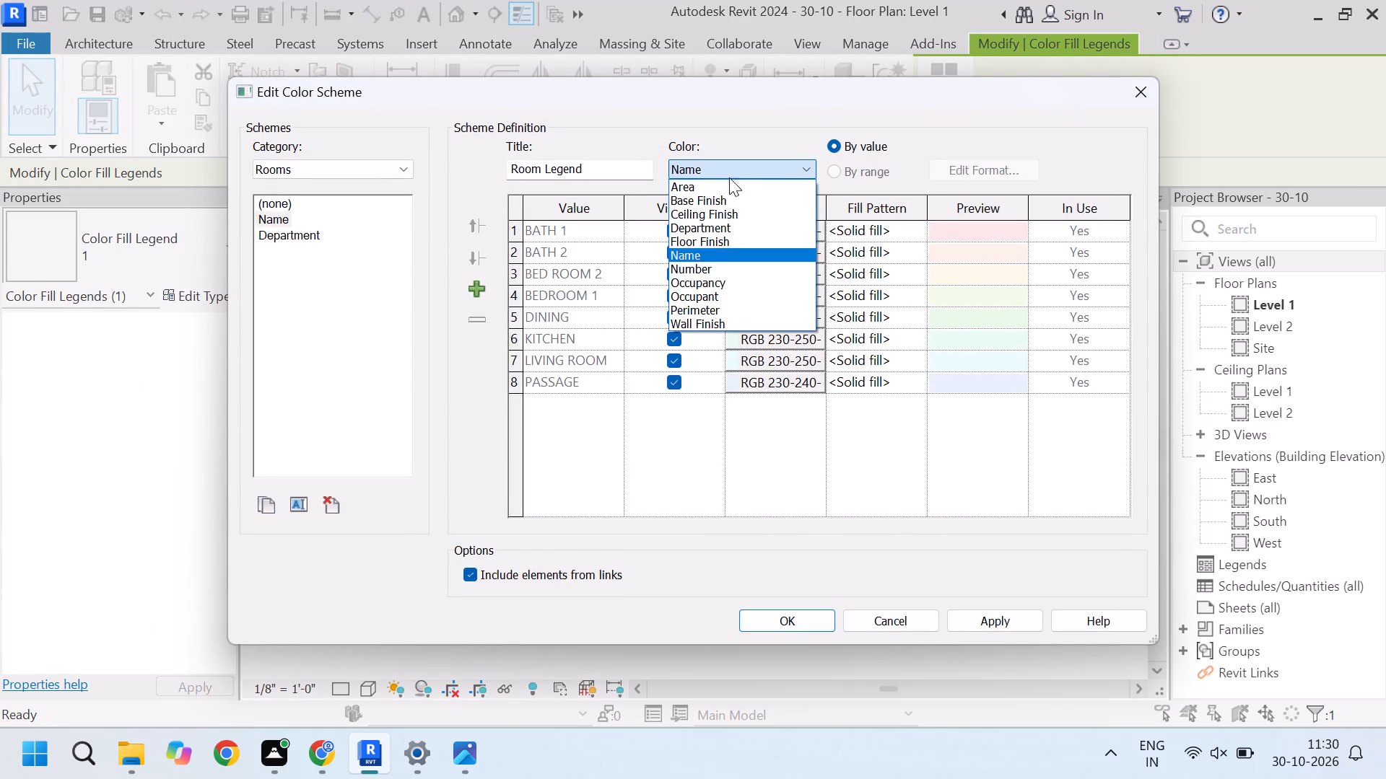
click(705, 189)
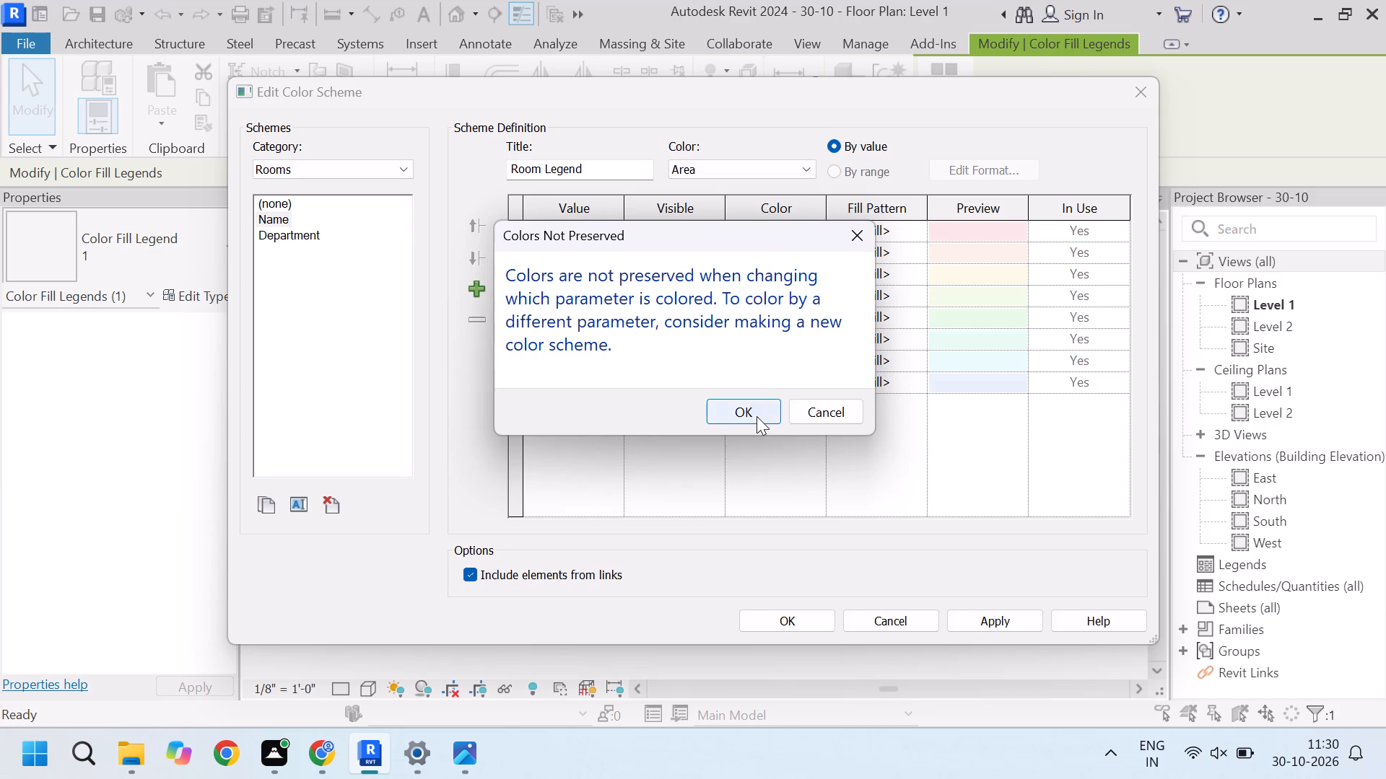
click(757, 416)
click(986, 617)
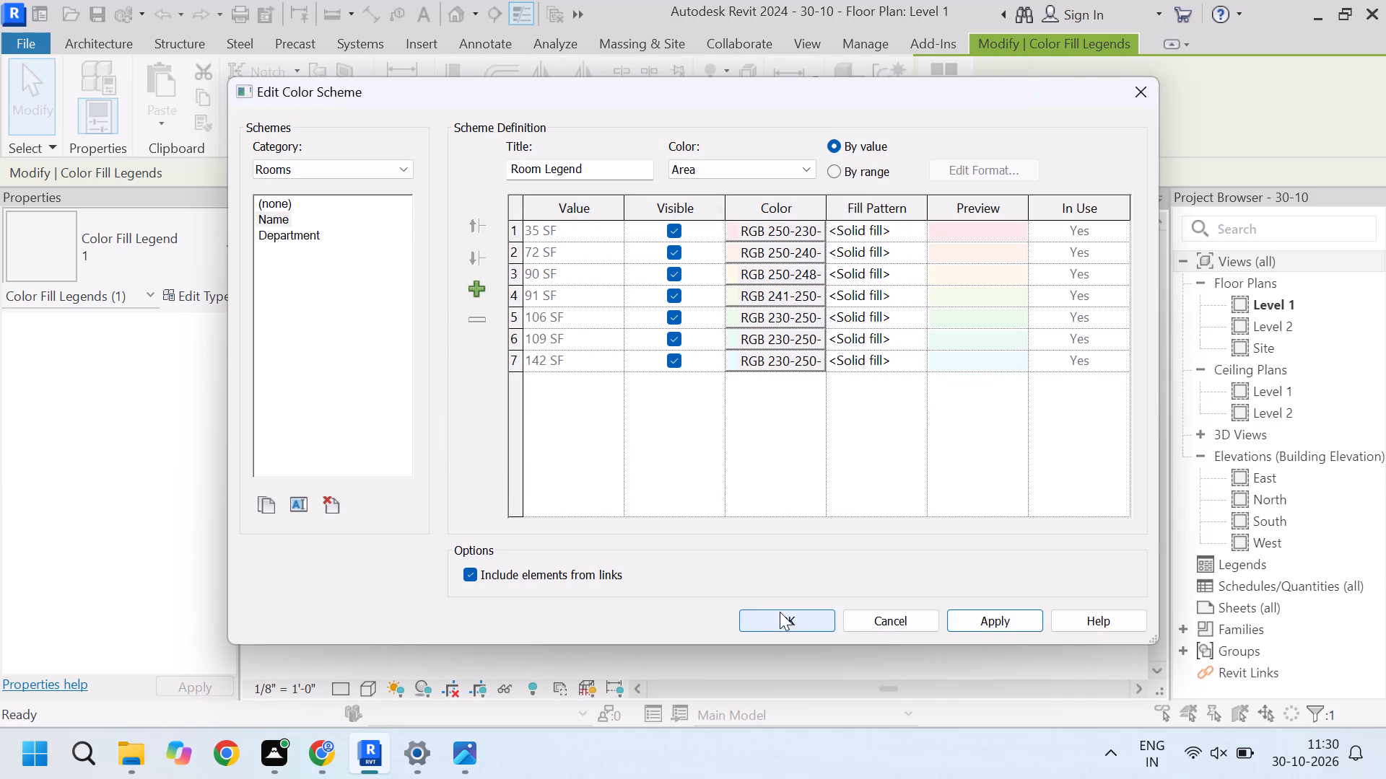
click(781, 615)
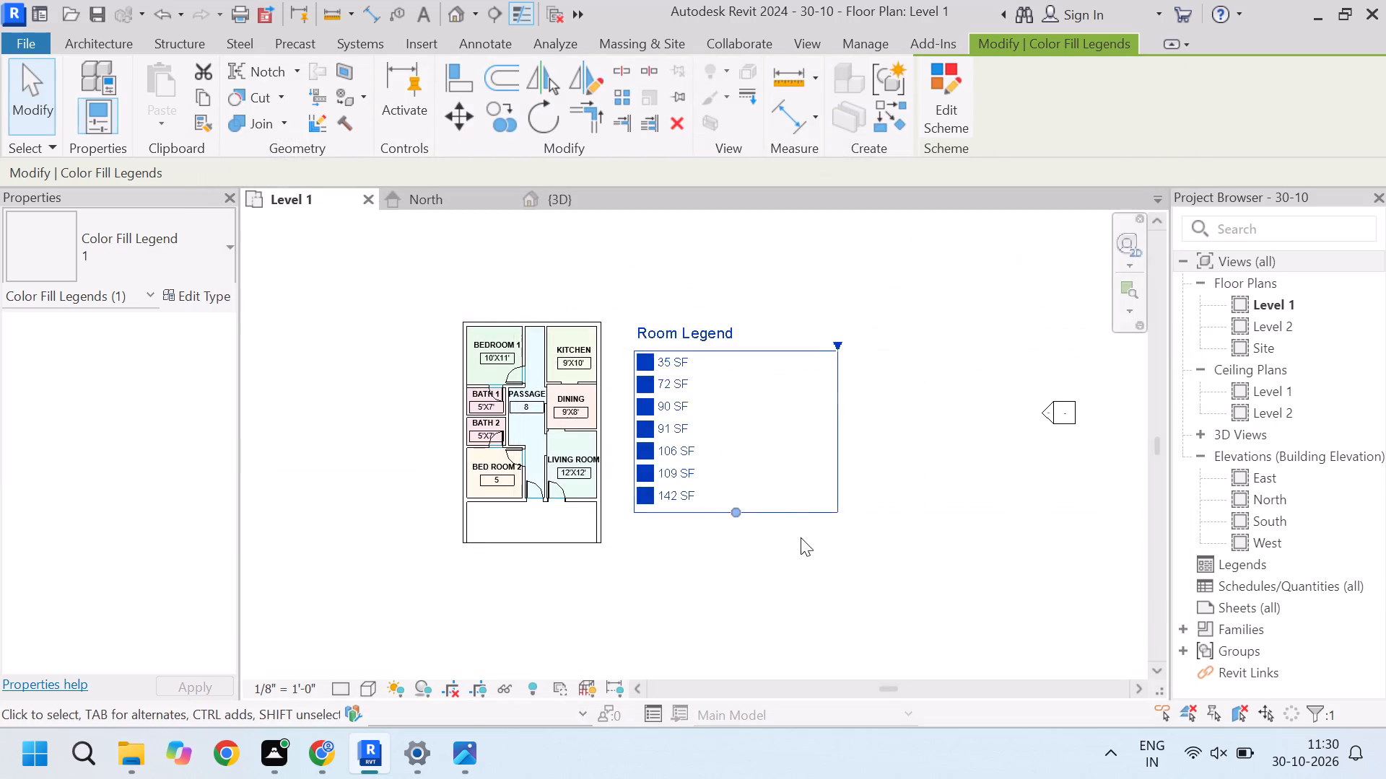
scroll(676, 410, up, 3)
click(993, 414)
Examine the area entries in the Room Legend against the colored rooms on the plan.
scroll(771, 410, up, 4)
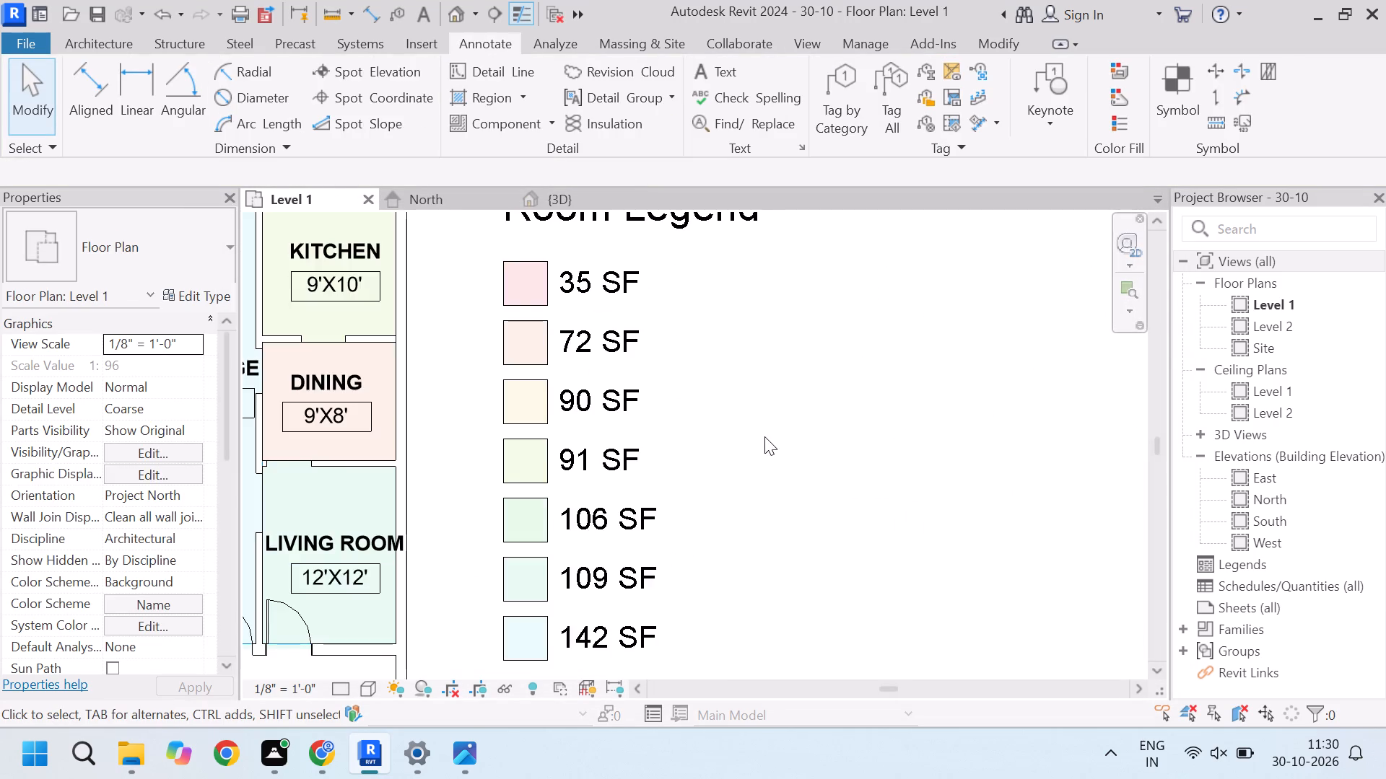
scroll(678, 439, down, 2)
scroll(720, 573, down, 4)
scroll(580, 571, up, 3)
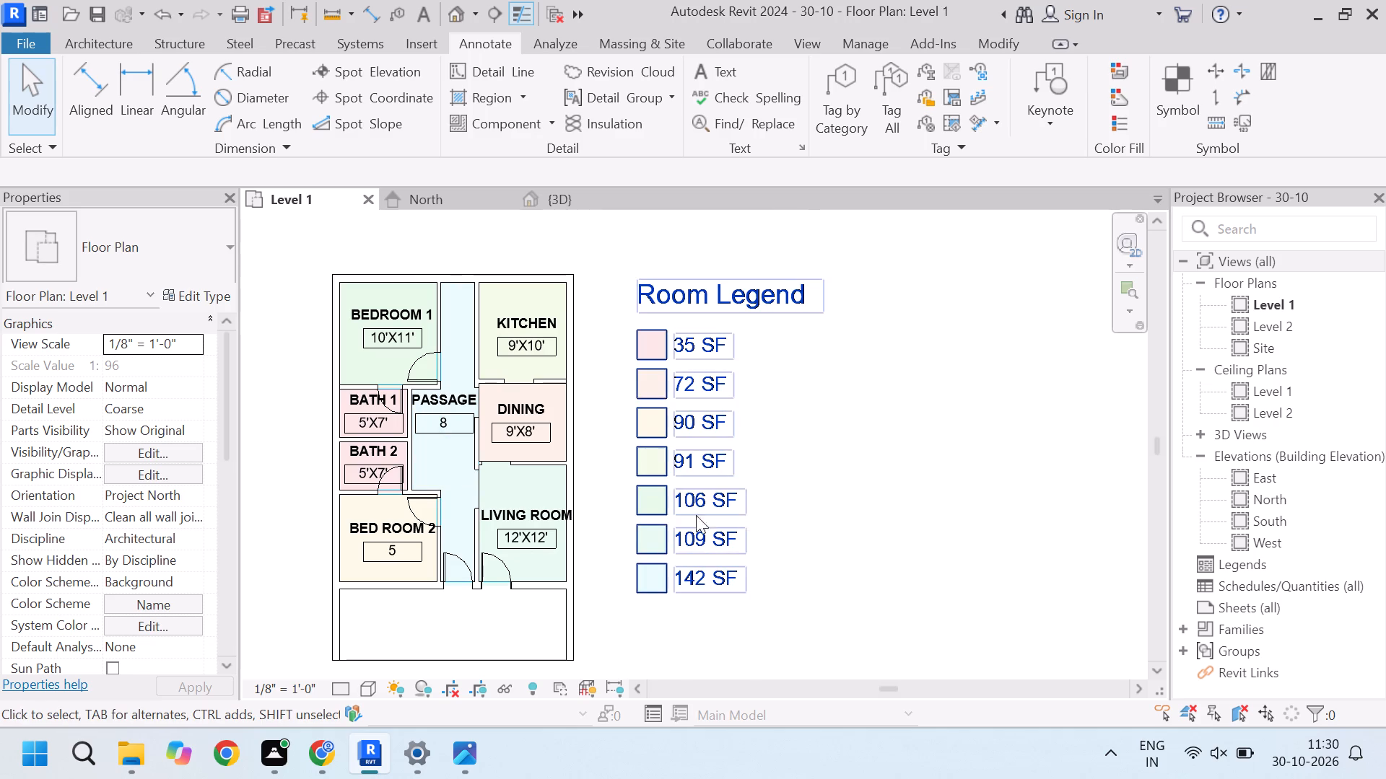
scroll(476, 449, down, 3)
scroll(522, 459, up, 3)
scroll(676, 496, up, 1)
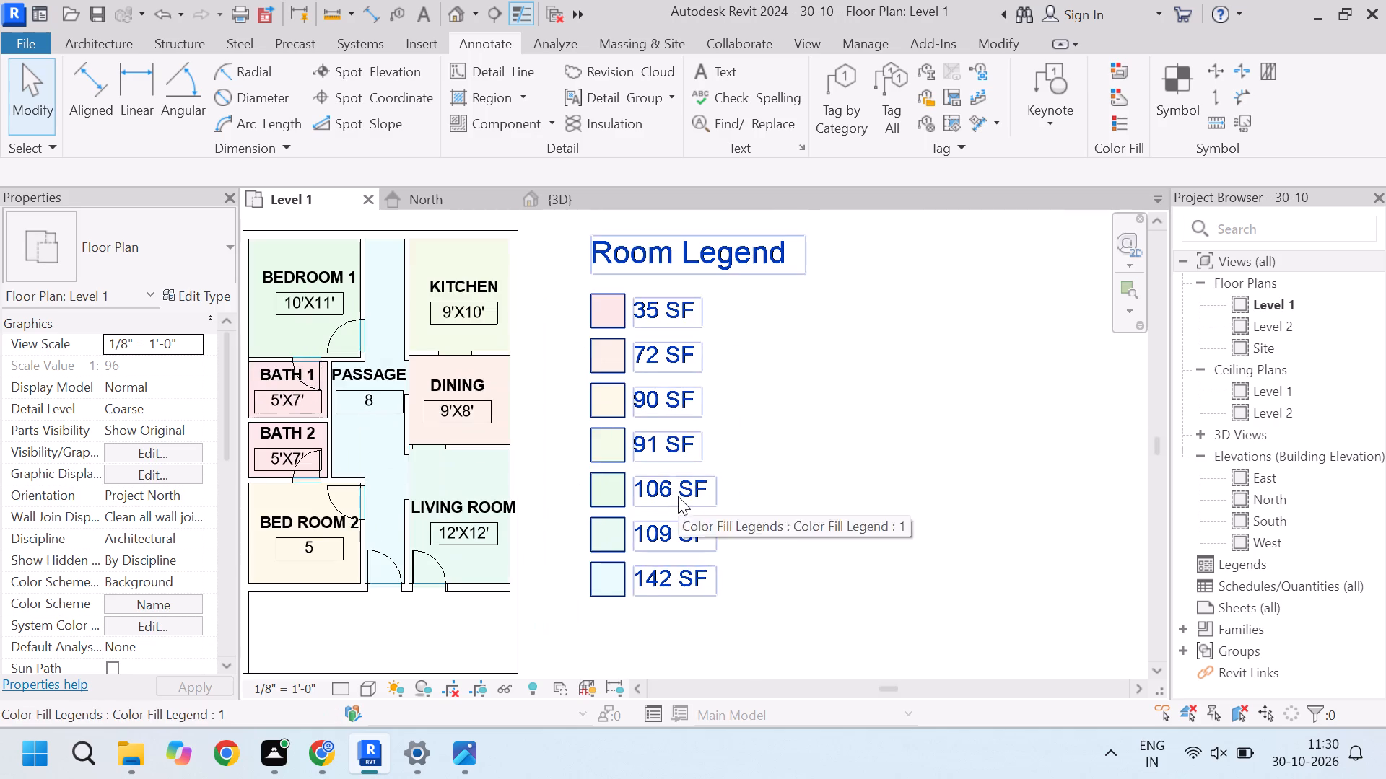
scroll(679, 440, down, 3)
scroll(665, 451, up, 3)
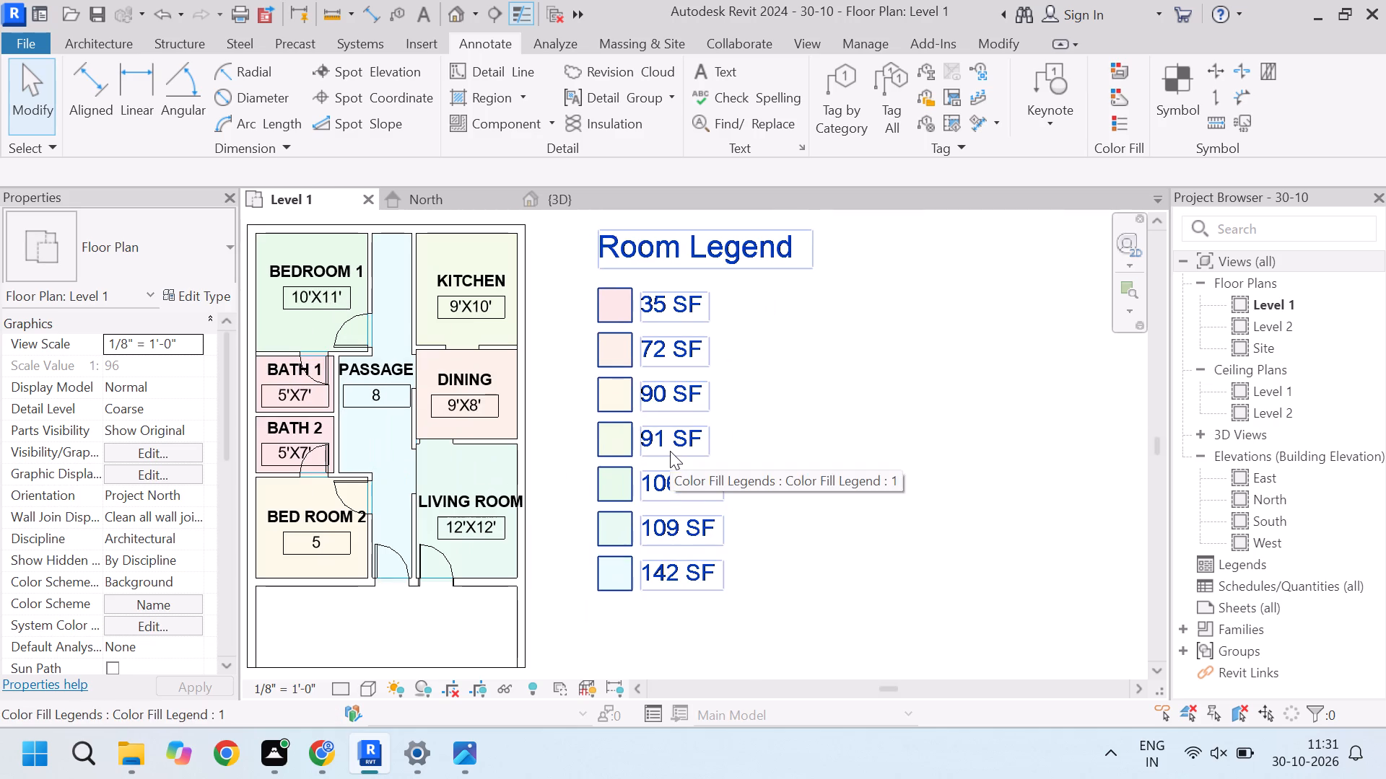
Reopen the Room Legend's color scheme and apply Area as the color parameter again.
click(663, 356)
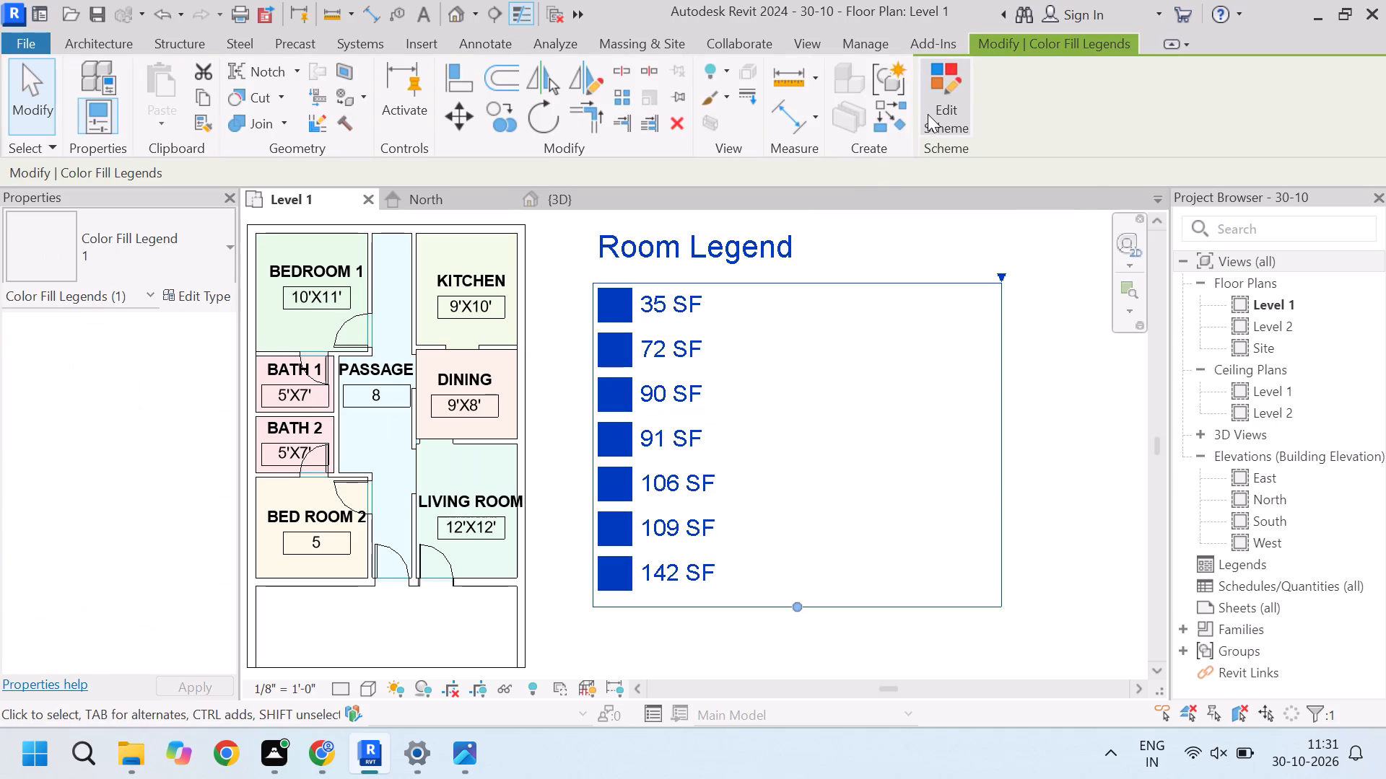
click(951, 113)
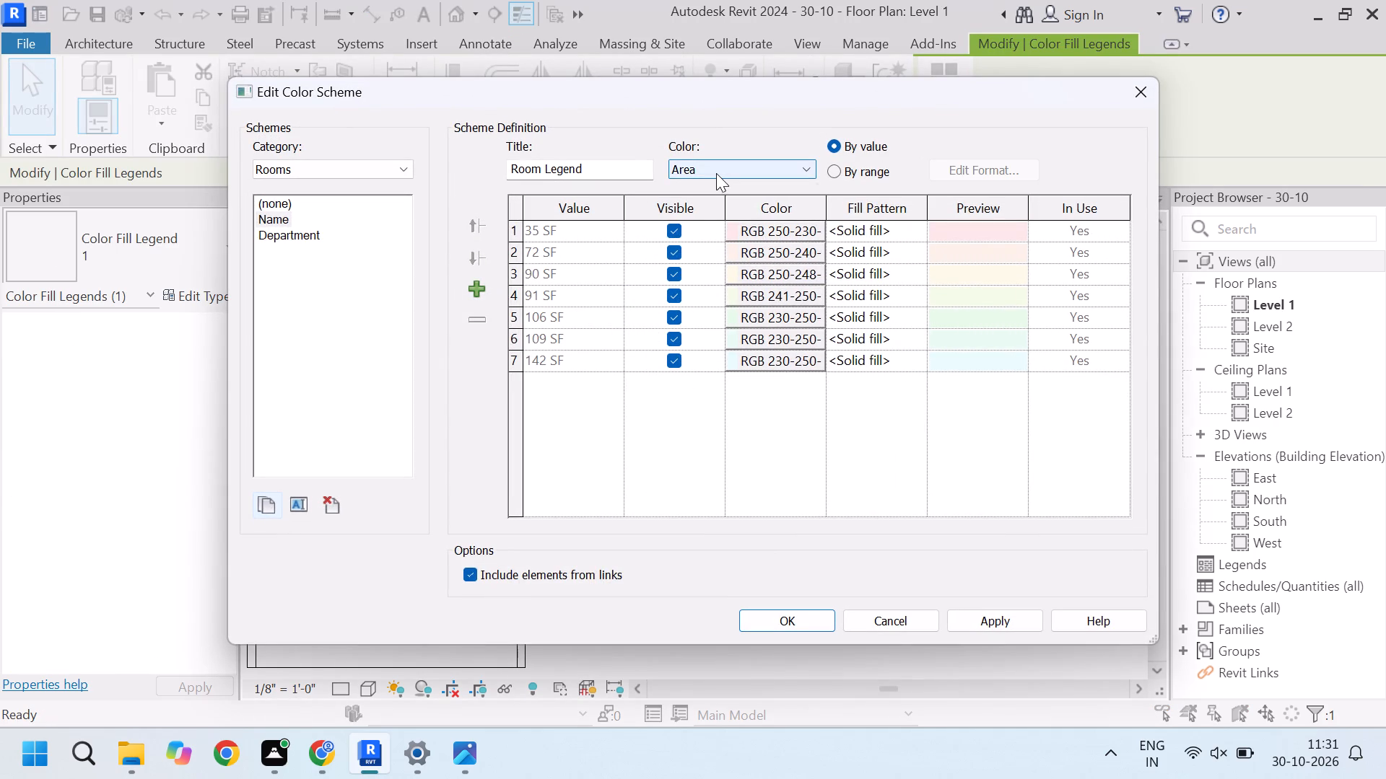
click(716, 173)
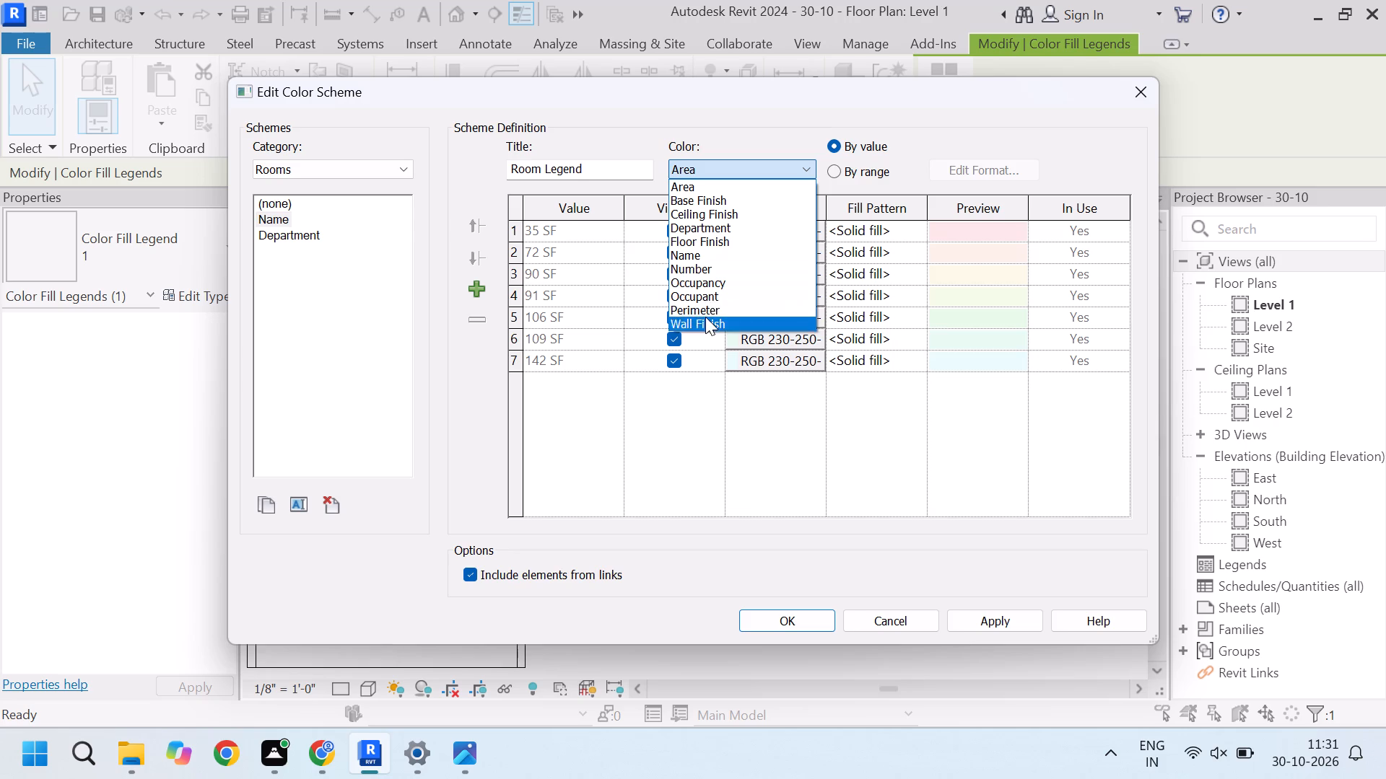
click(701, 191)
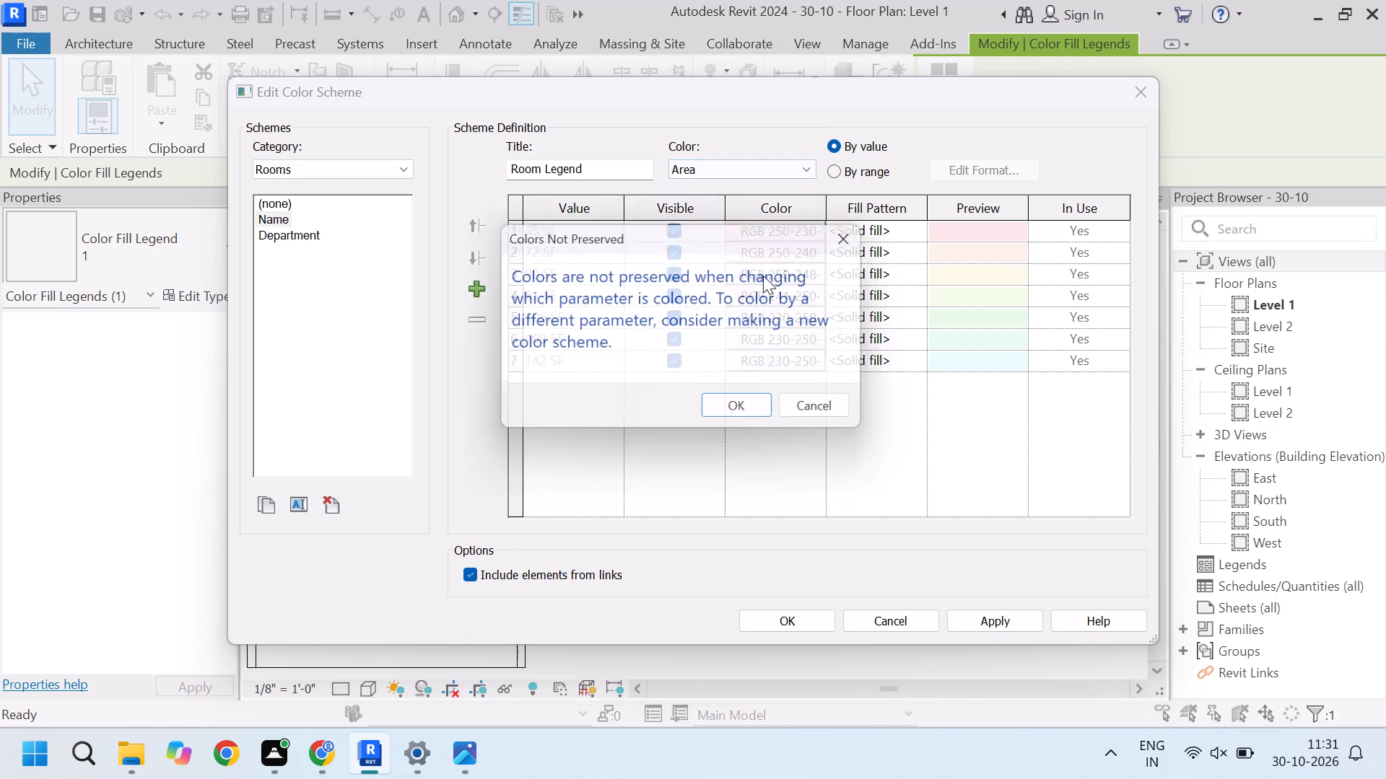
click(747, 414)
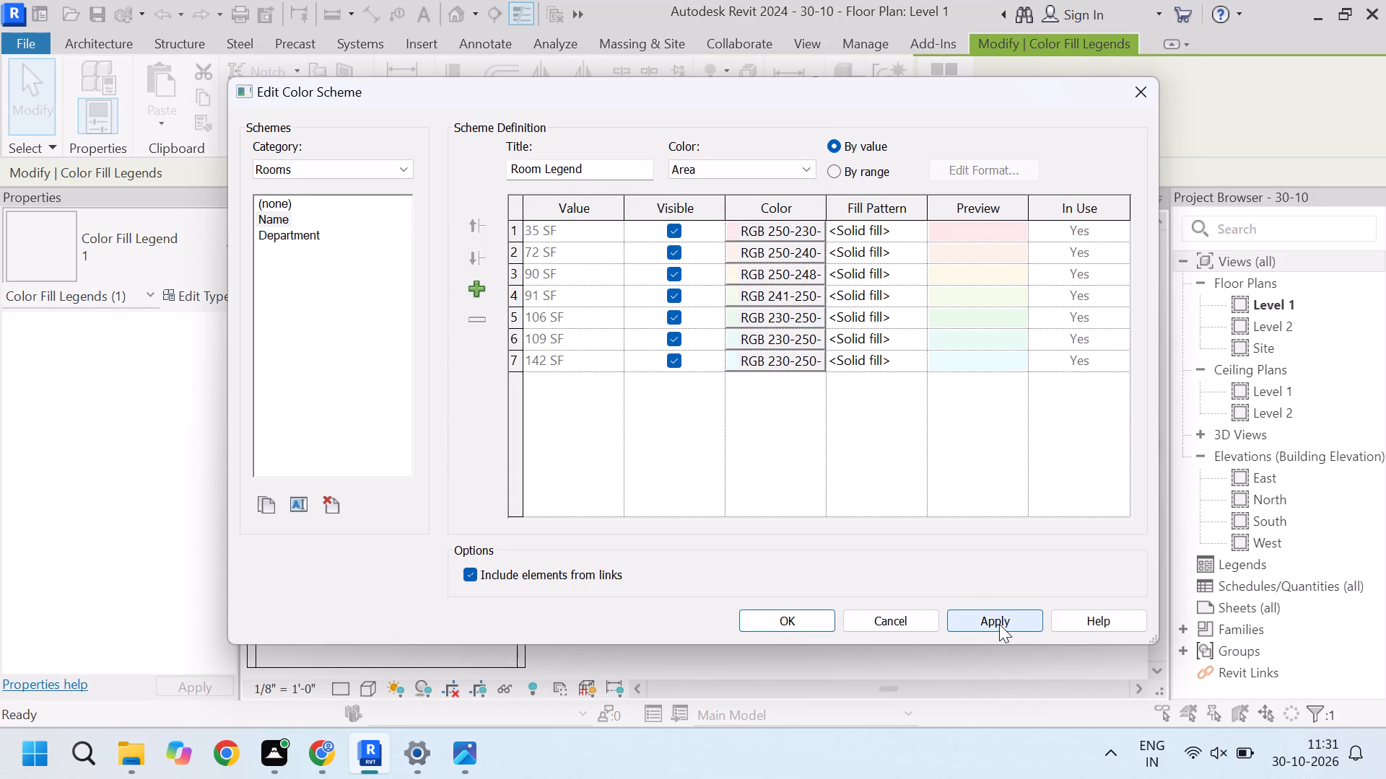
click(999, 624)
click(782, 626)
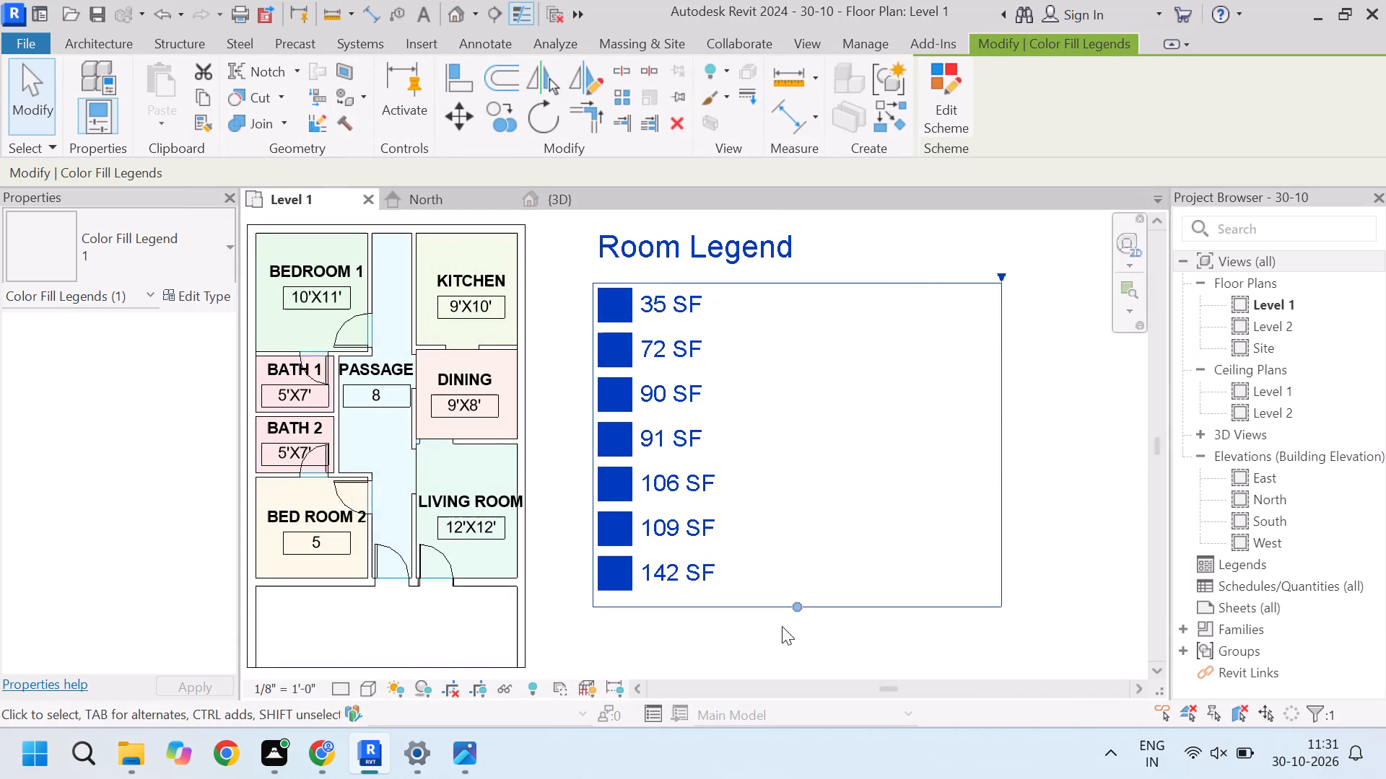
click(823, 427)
Change the Room Legend's color scheme to color the rooms by Perimeter.
scroll(819, 427, down, 4)
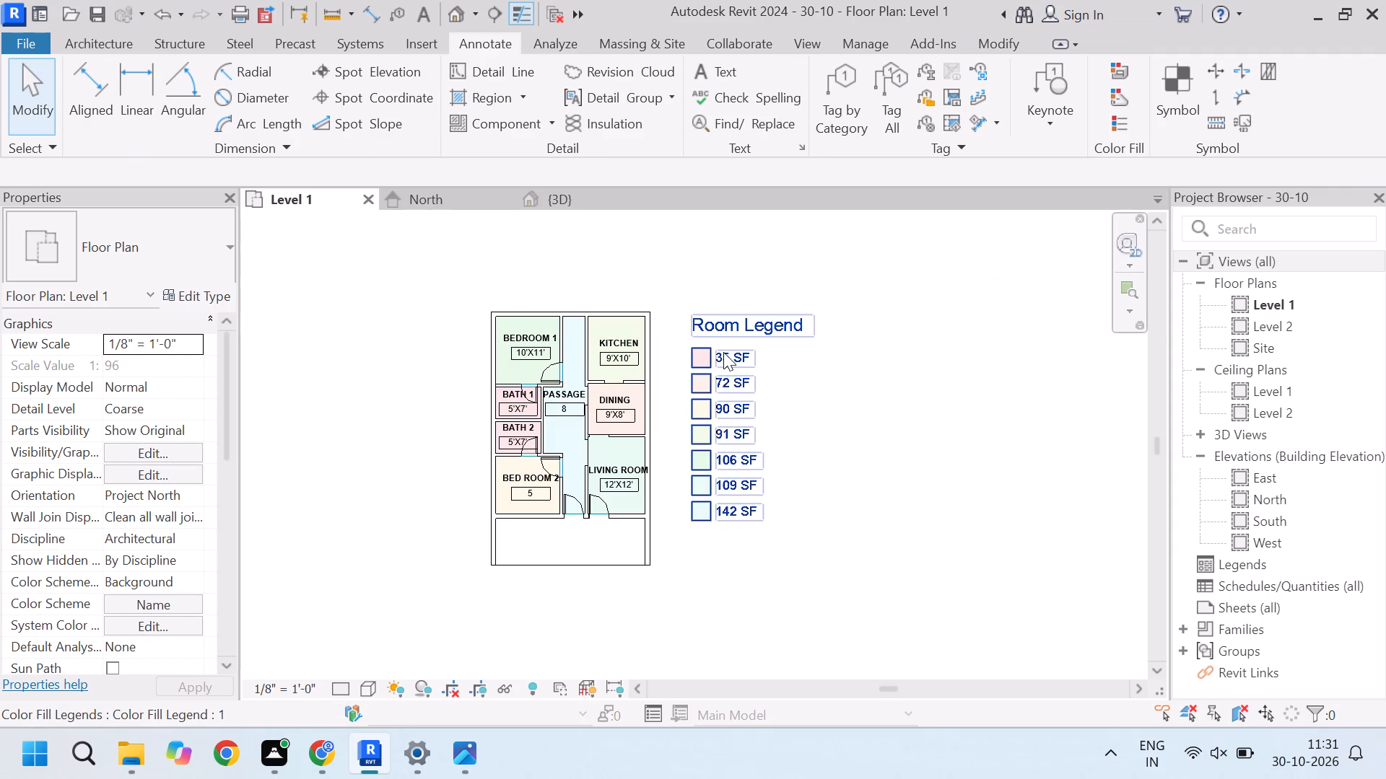
click(723, 352)
click(940, 103)
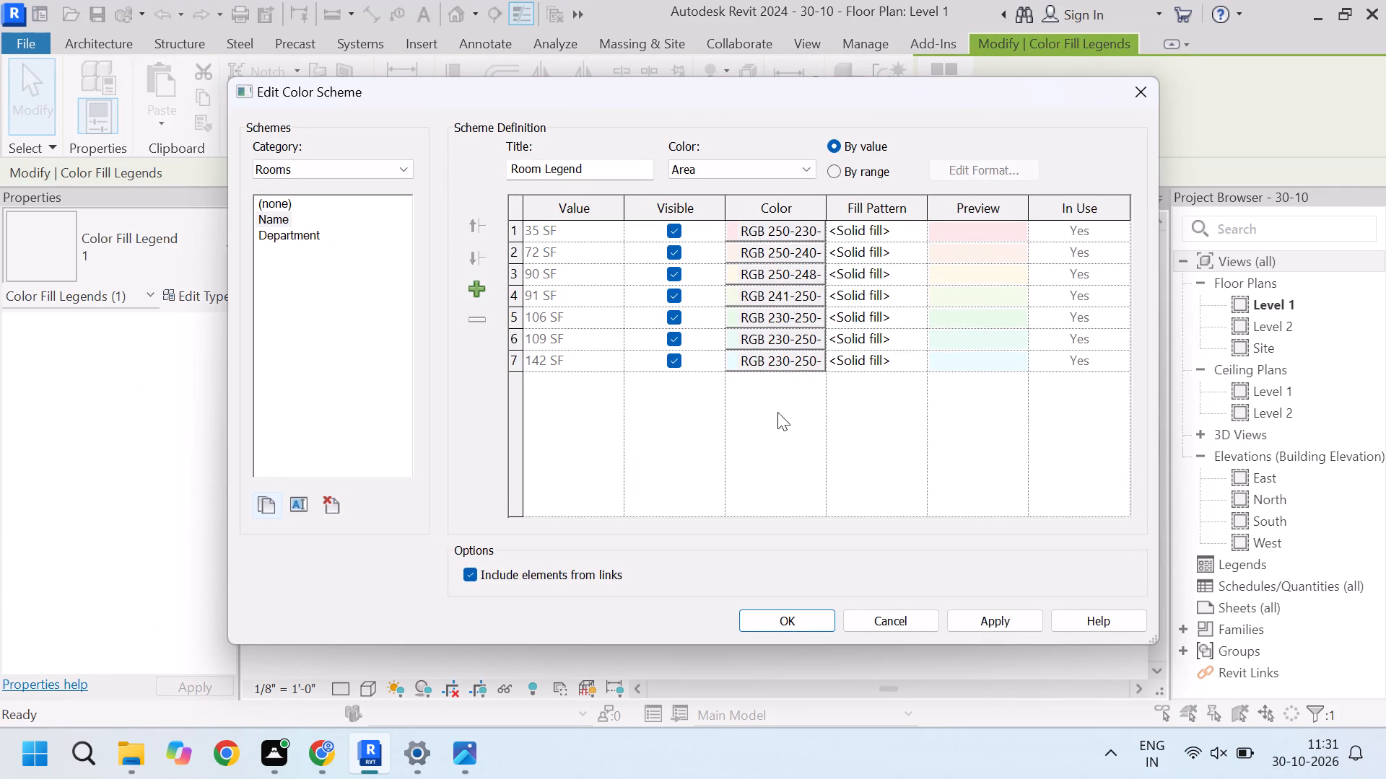
click(712, 167)
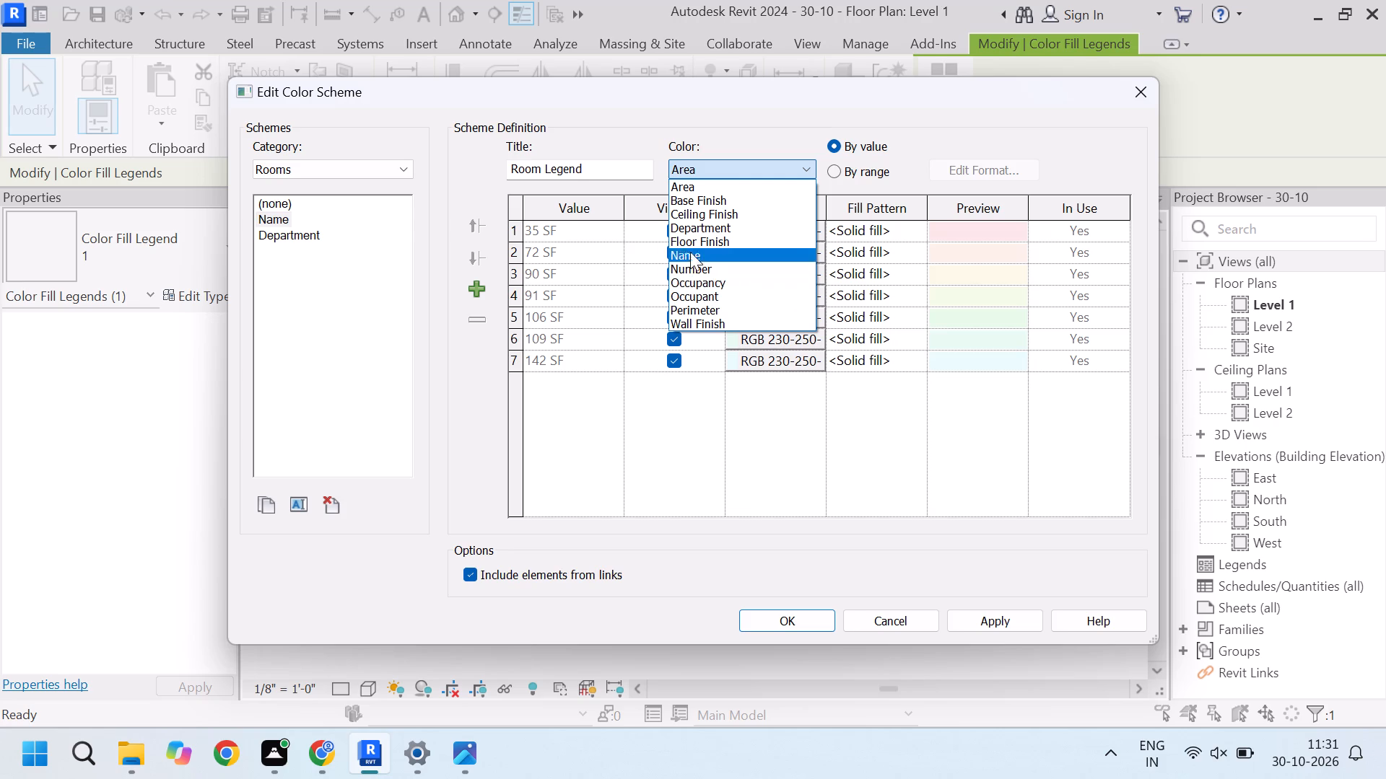
click(700, 312)
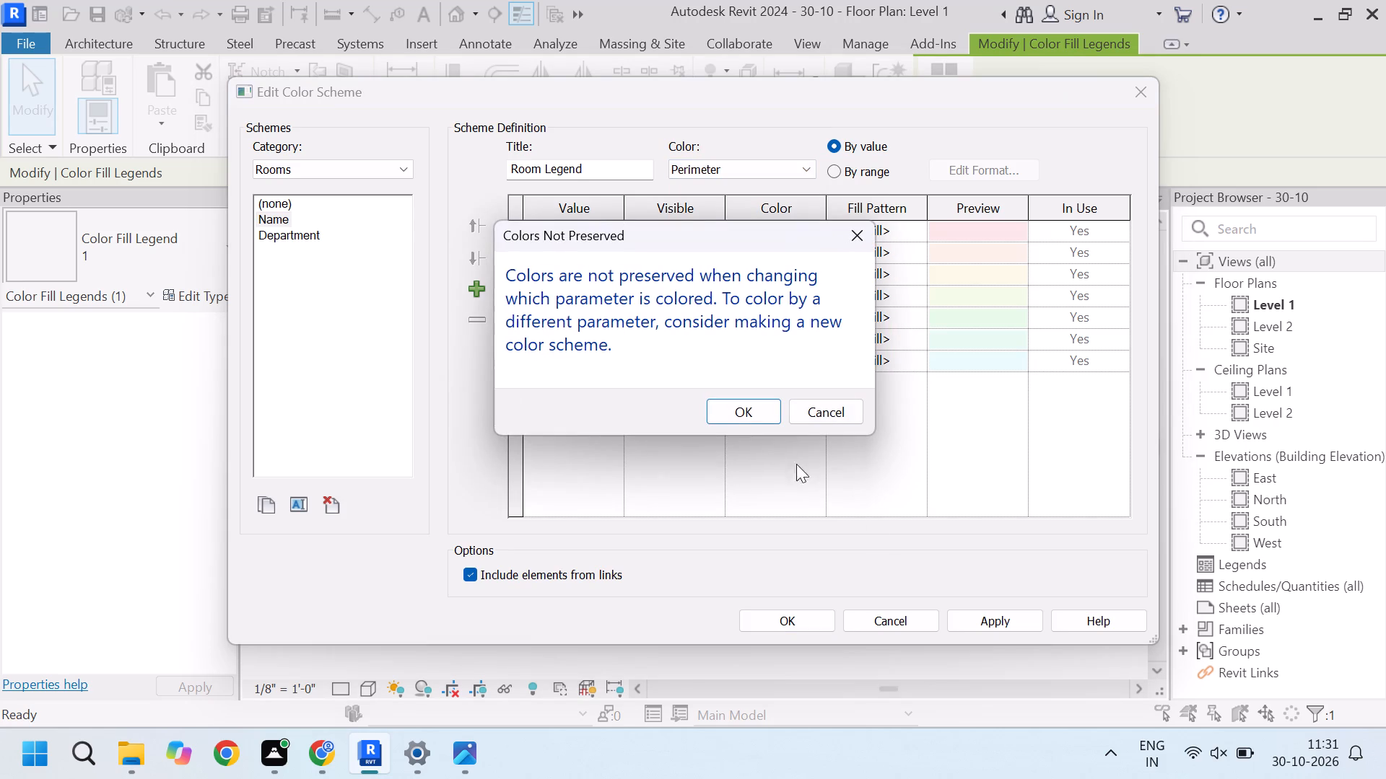
click(736, 403)
click(1006, 626)
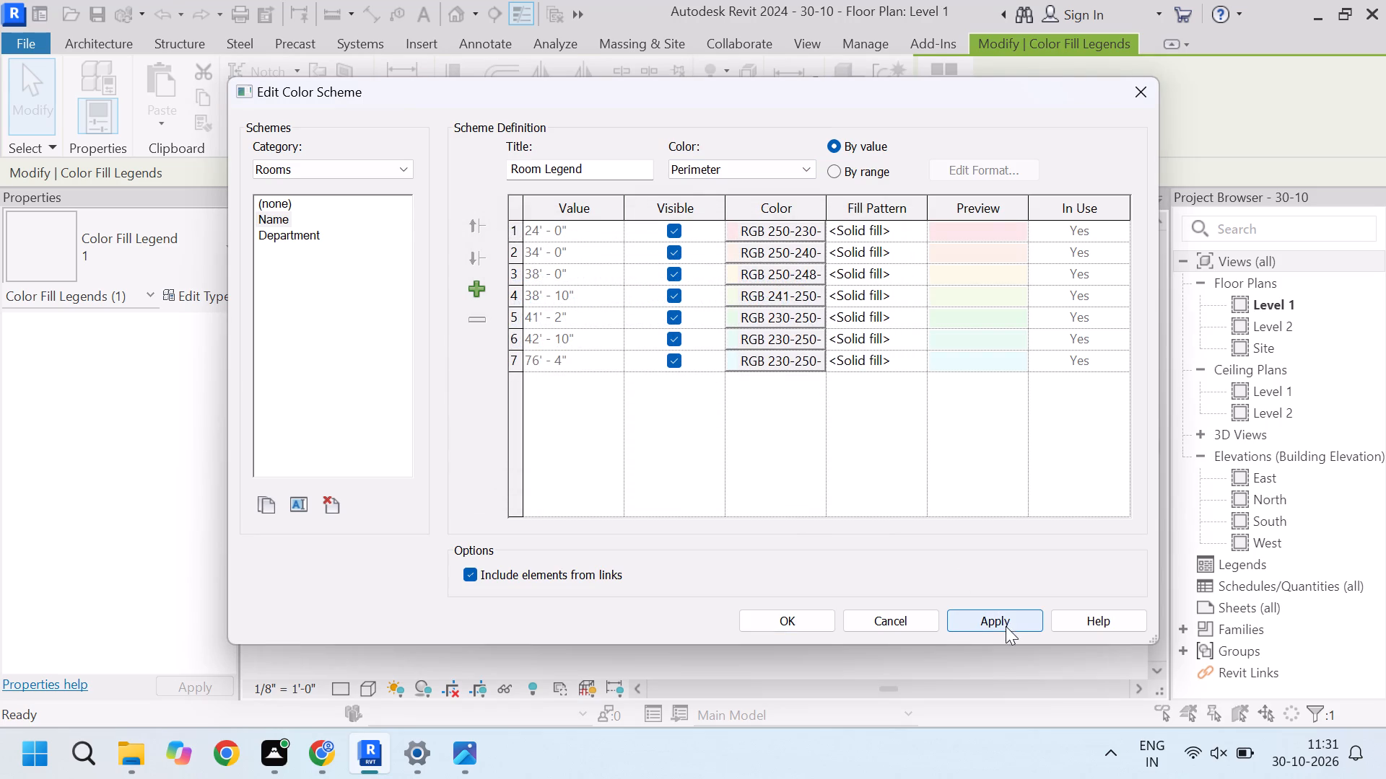
click(801, 625)
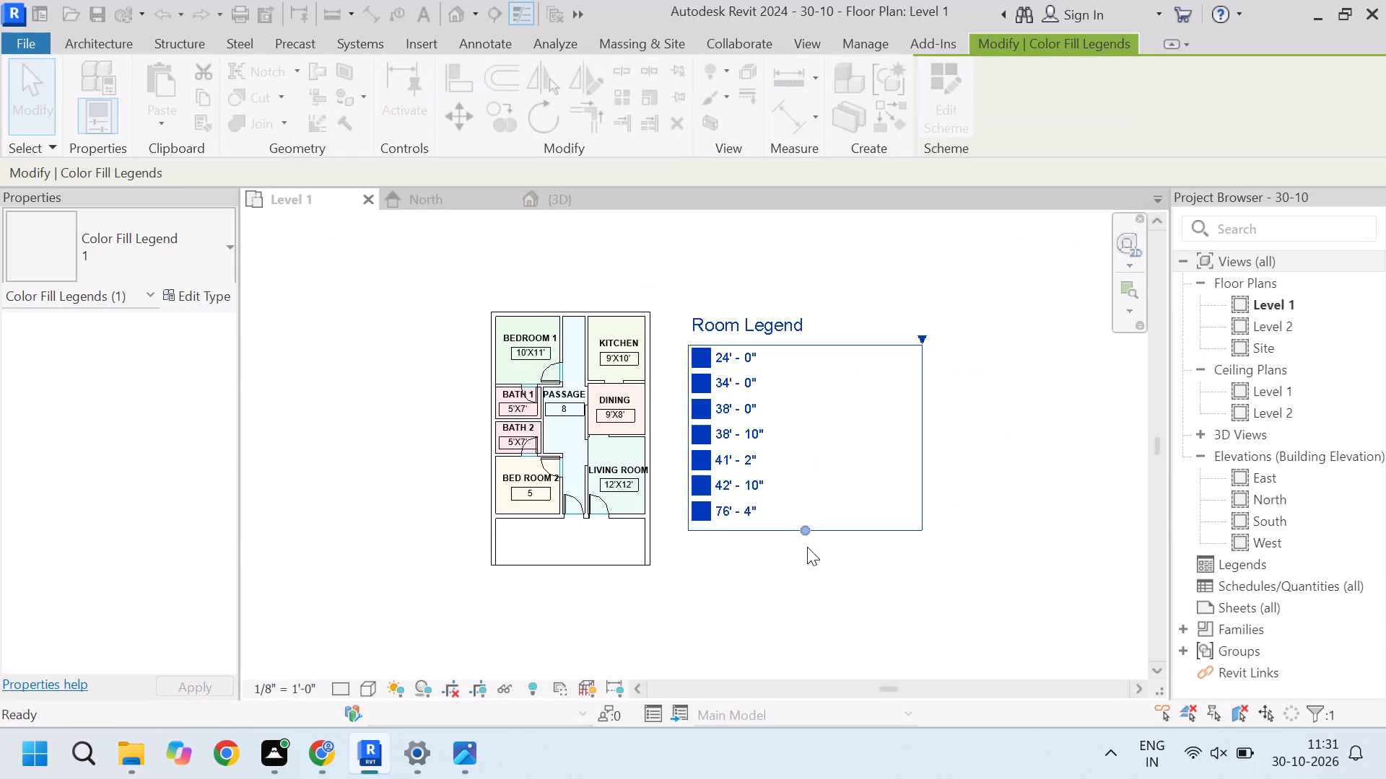
scroll(788, 421, up, 3)
click(901, 276)
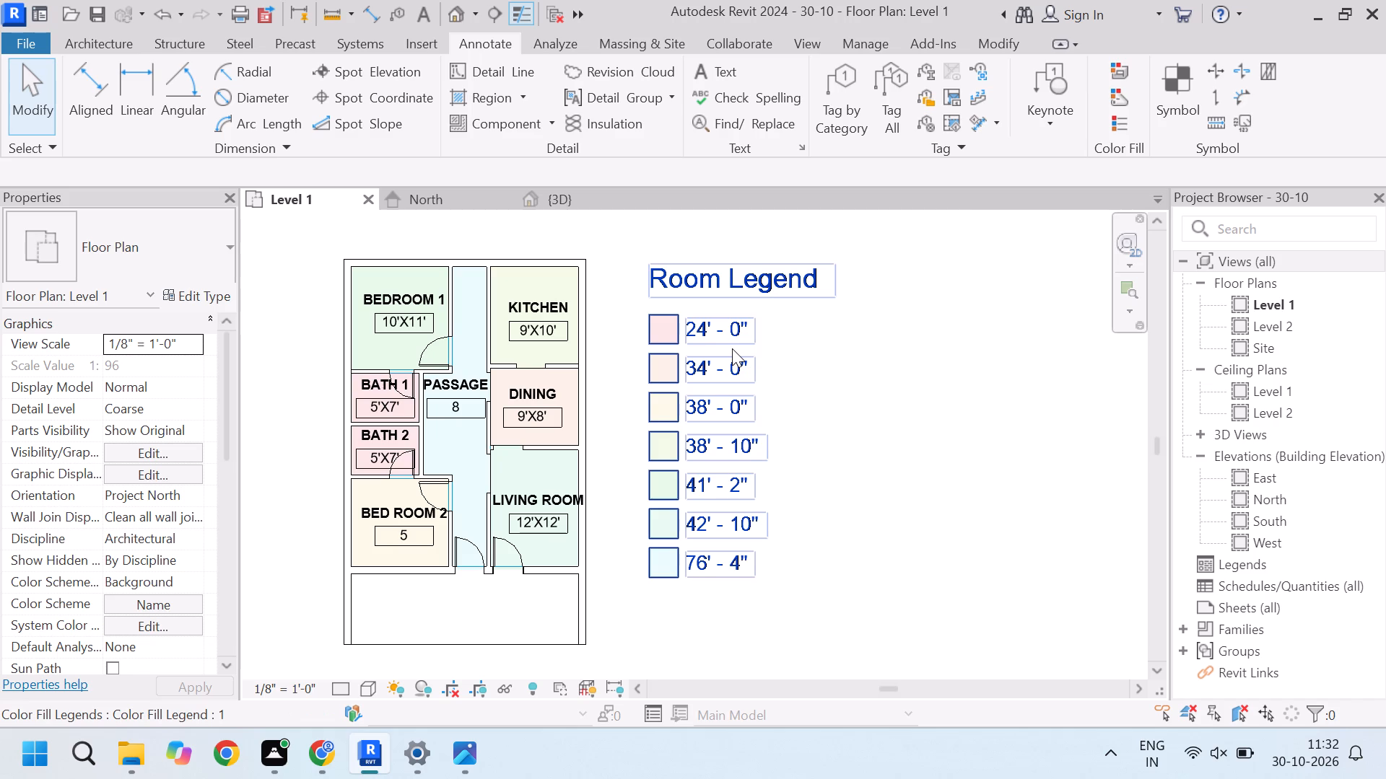
Change the Room Legend's color scheme to color the rooms by Name.
click(715, 365)
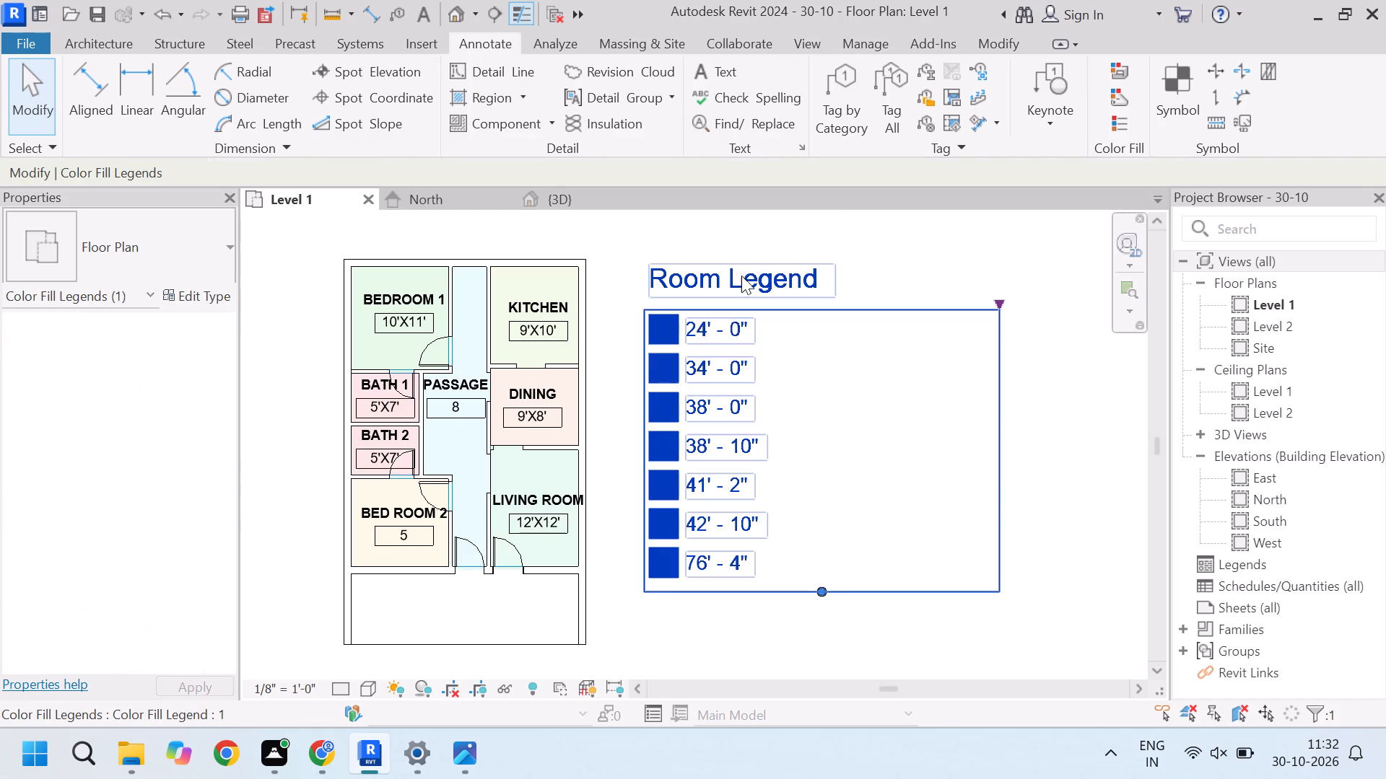
click(955, 84)
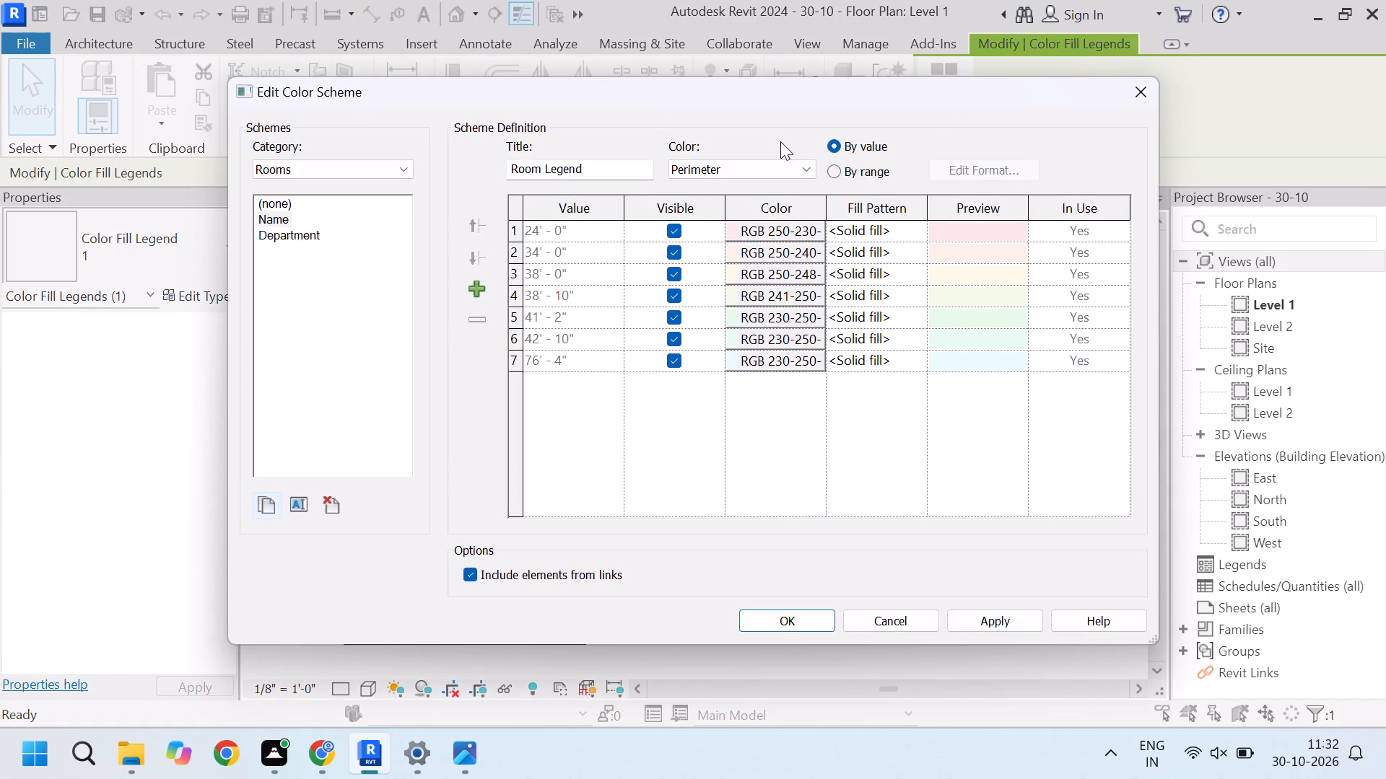
click(767, 168)
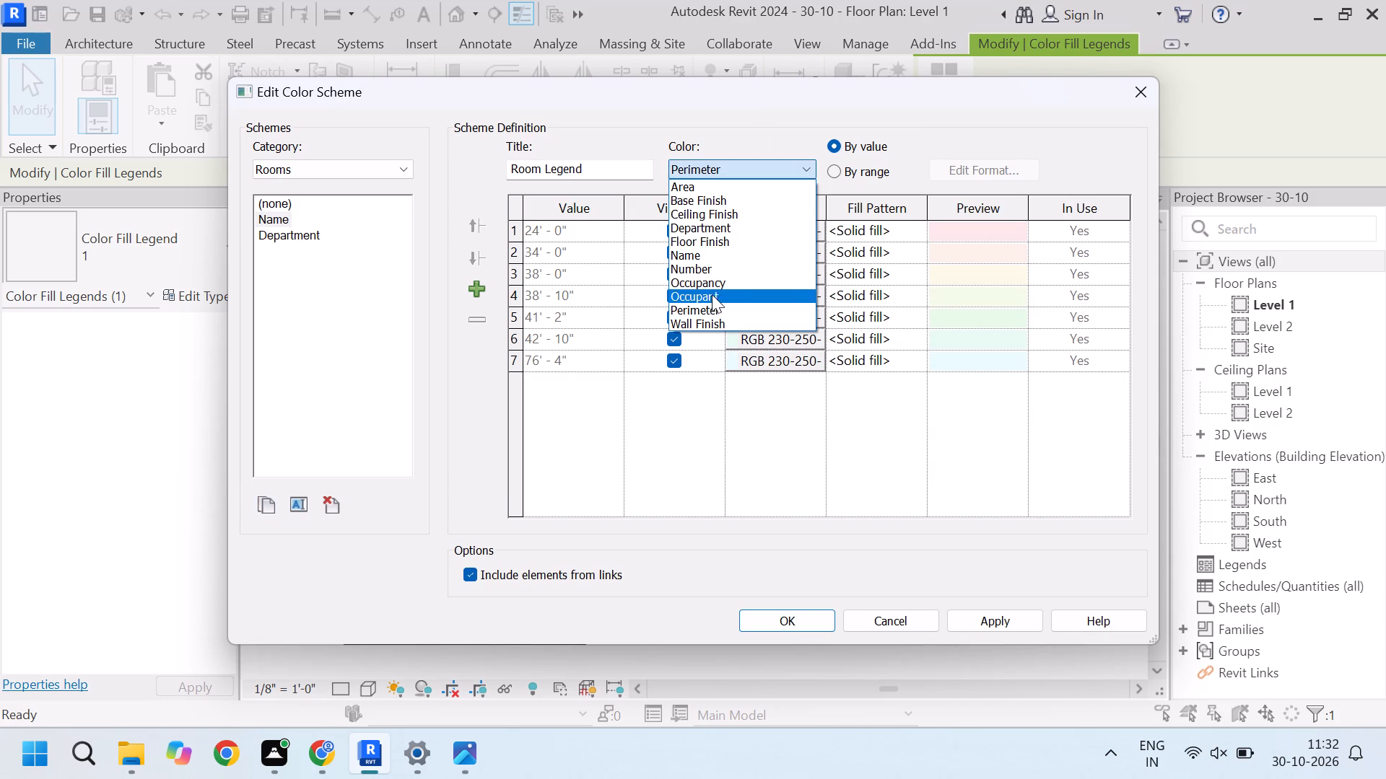
click(699, 261)
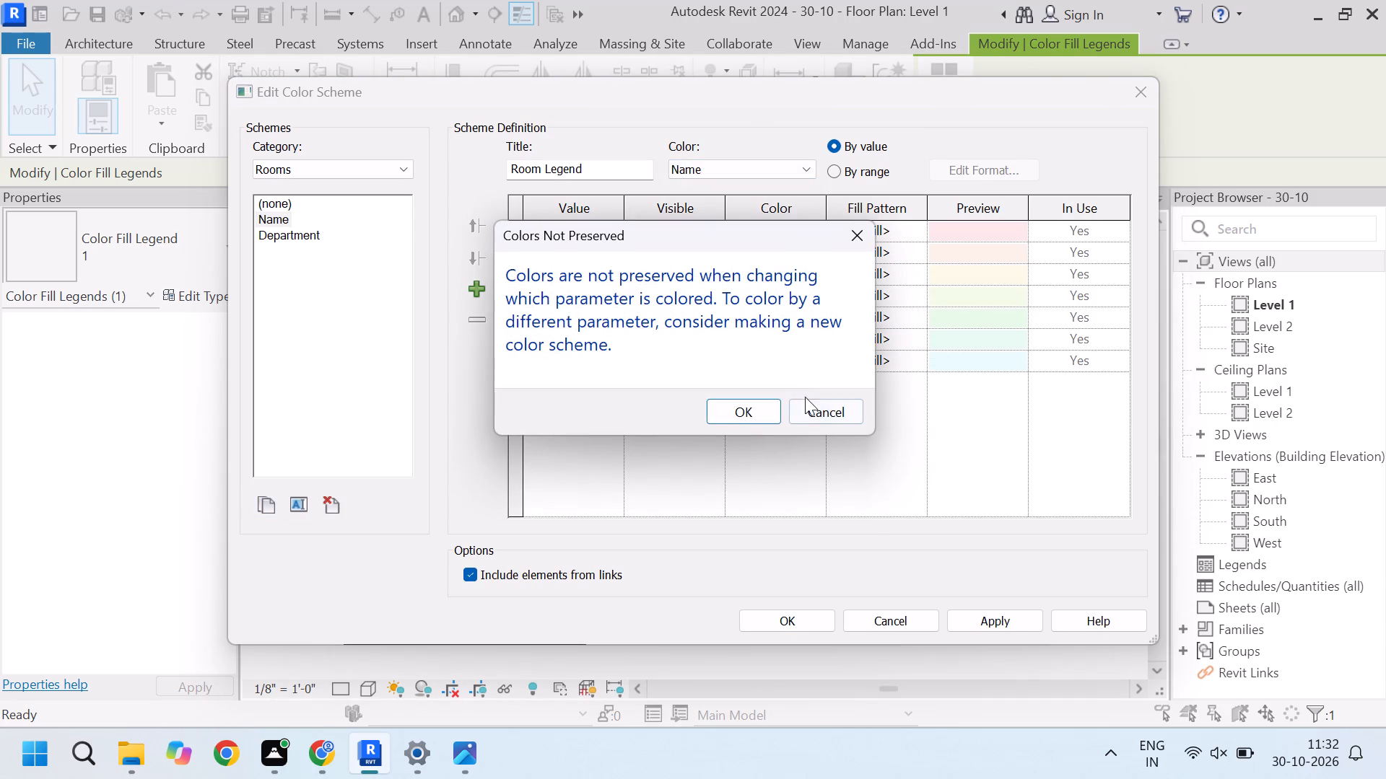
click(761, 414)
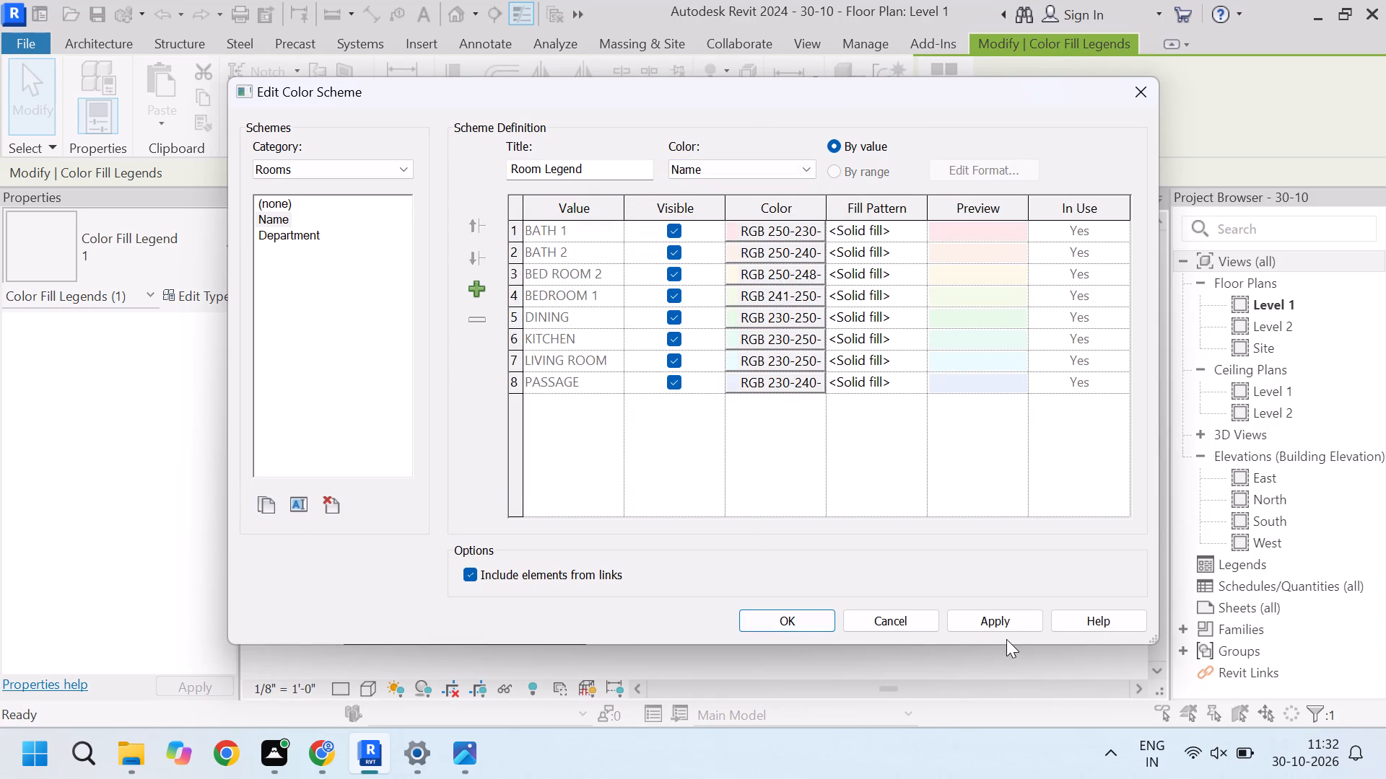
click(1006, 627)
click(790, 620)
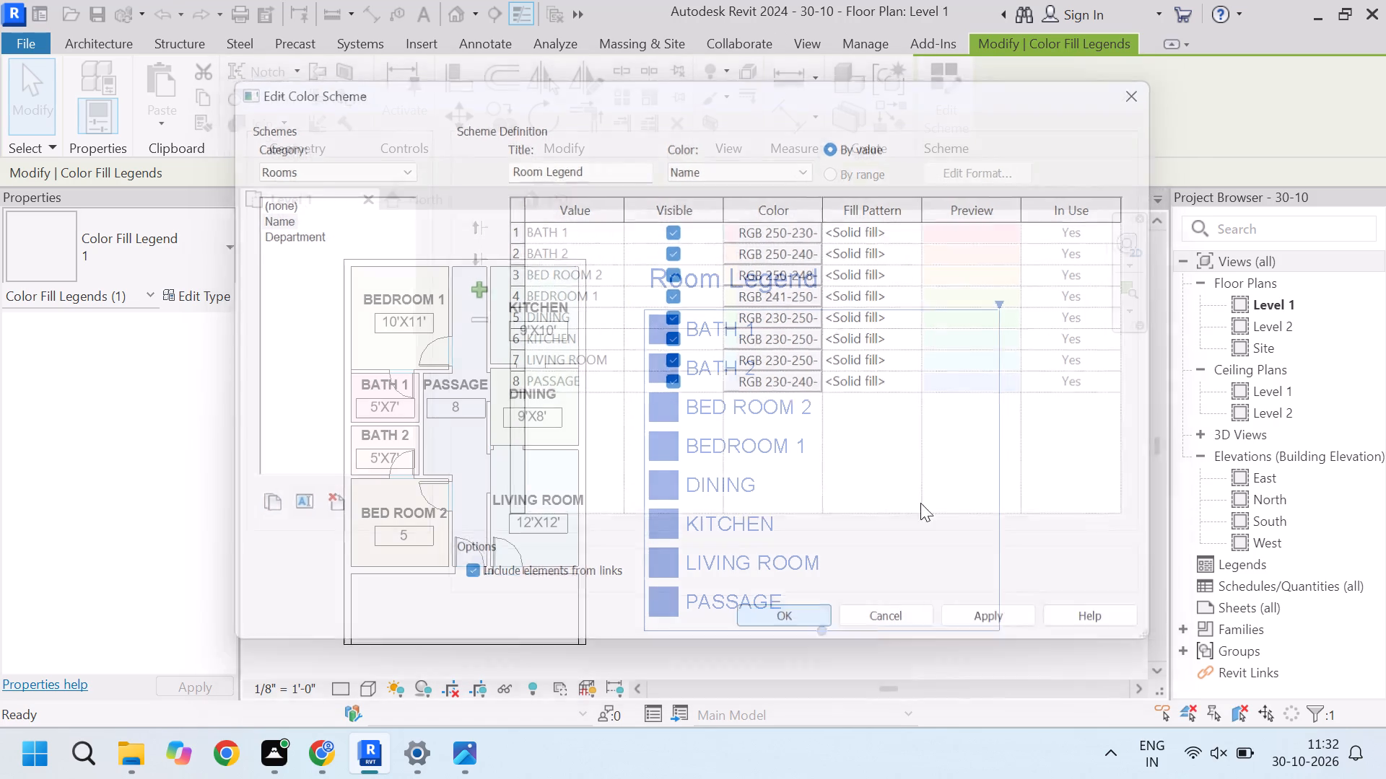
click(902, 255)
Examine the room names in the Room Legend against the colored rooms on the Level 1 plan.
scroll(881, 301, down, 3)
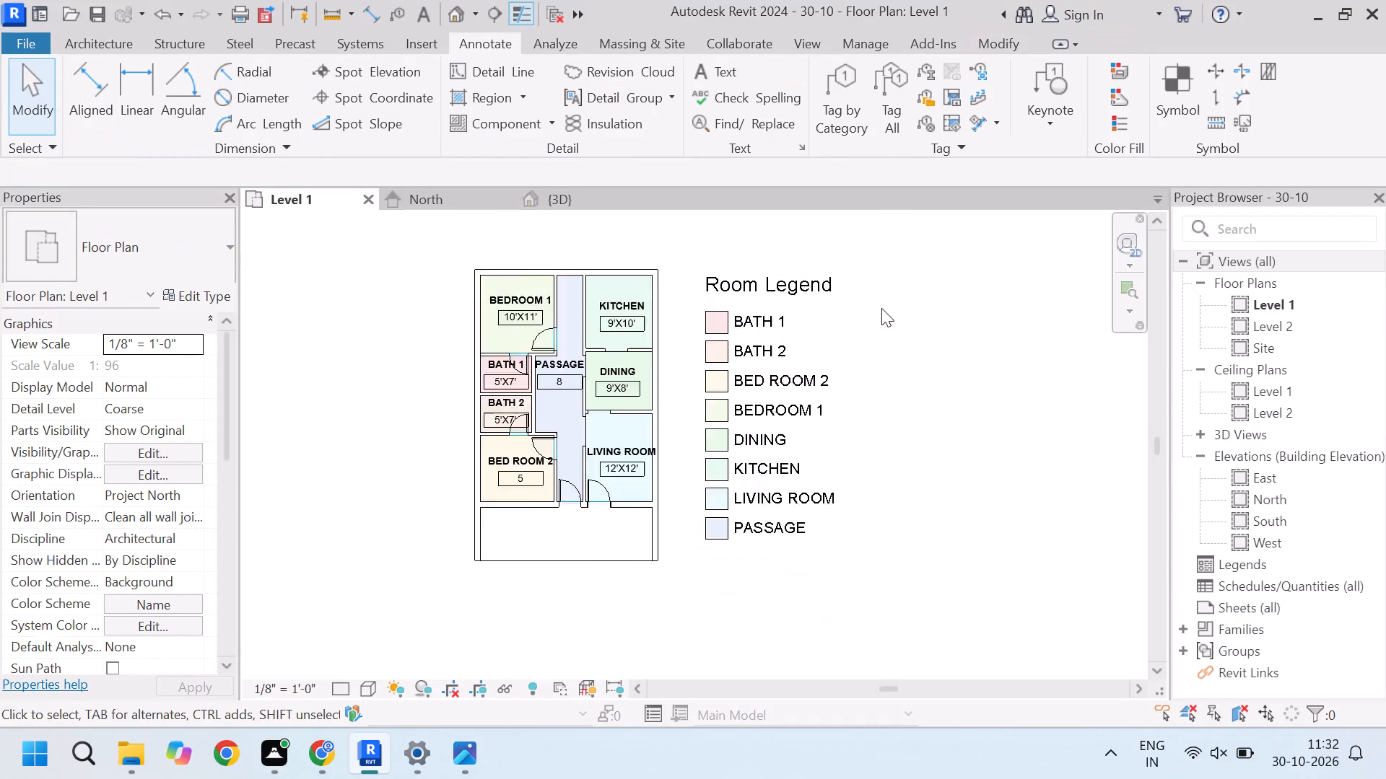
scroll(682, 444, up, 2)
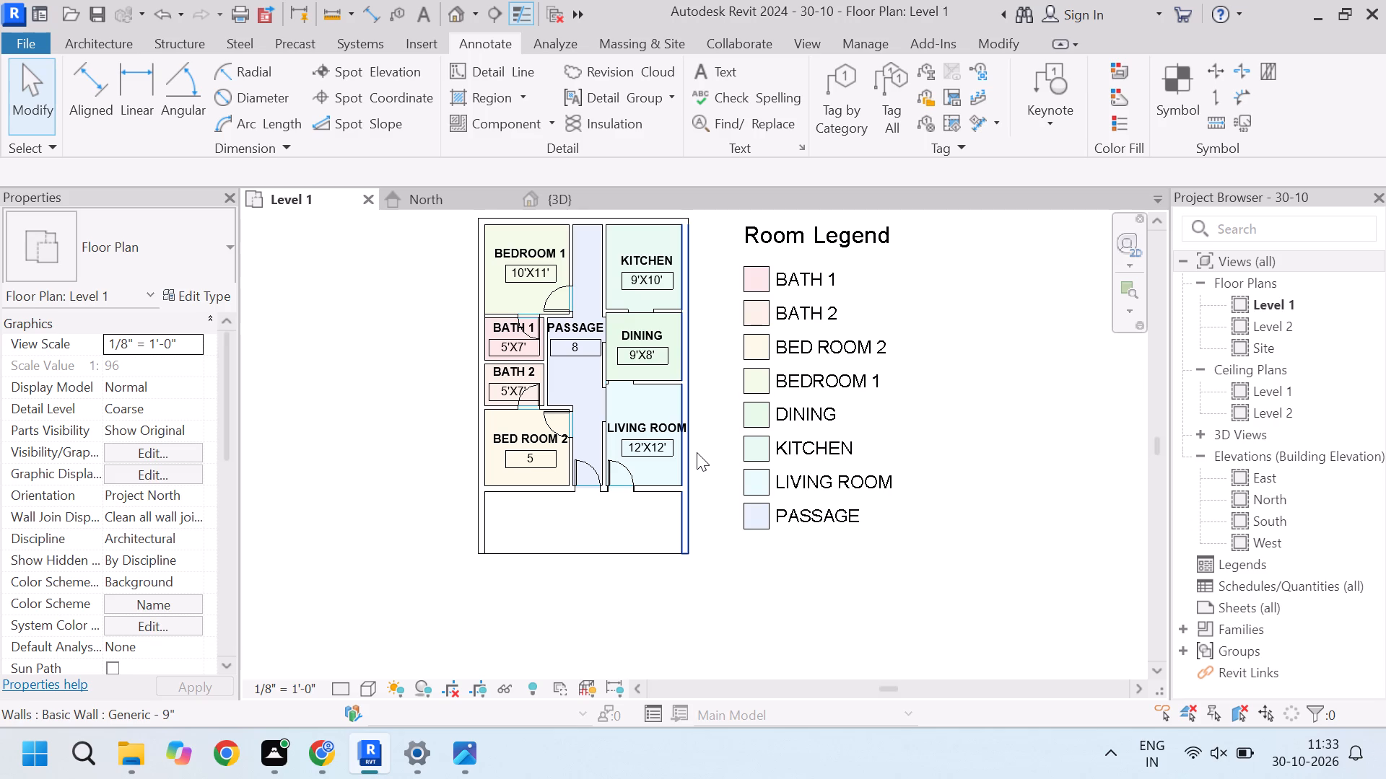
scroll(623, 311, down, 4)
scroll(609, 365, up, 3)
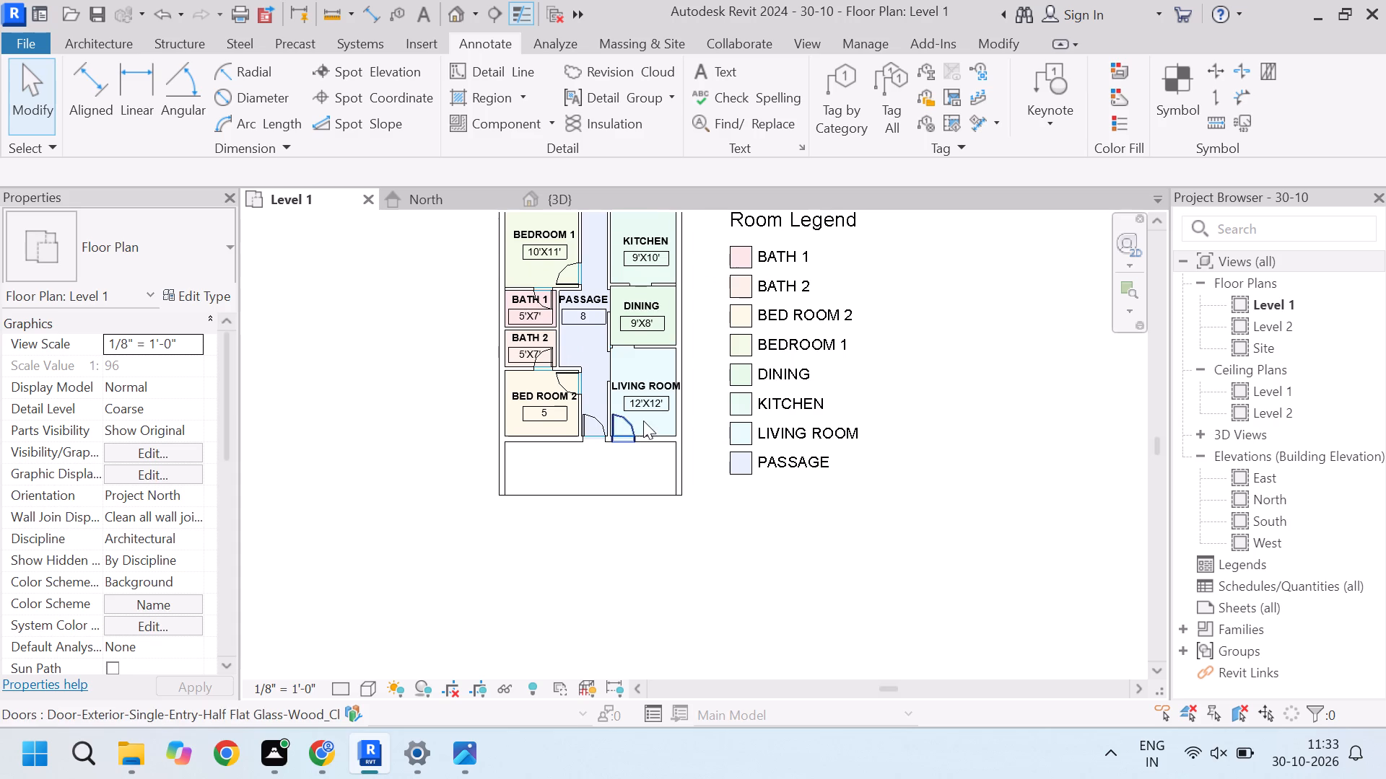
scroll(643, 421, down, 2)
scroll(592, 270, up, 3)
scroll(485, 343, down, 3)
scroll(779, 319, up, 3)
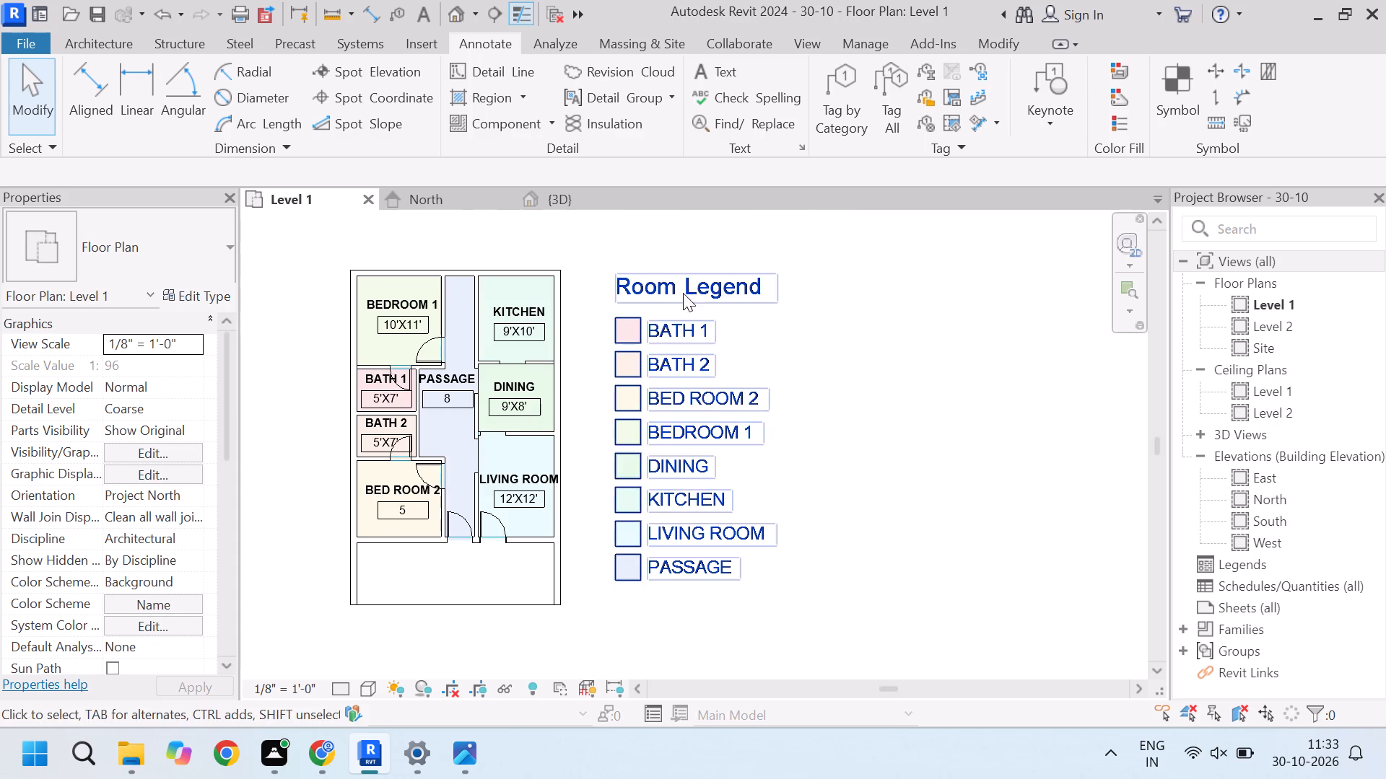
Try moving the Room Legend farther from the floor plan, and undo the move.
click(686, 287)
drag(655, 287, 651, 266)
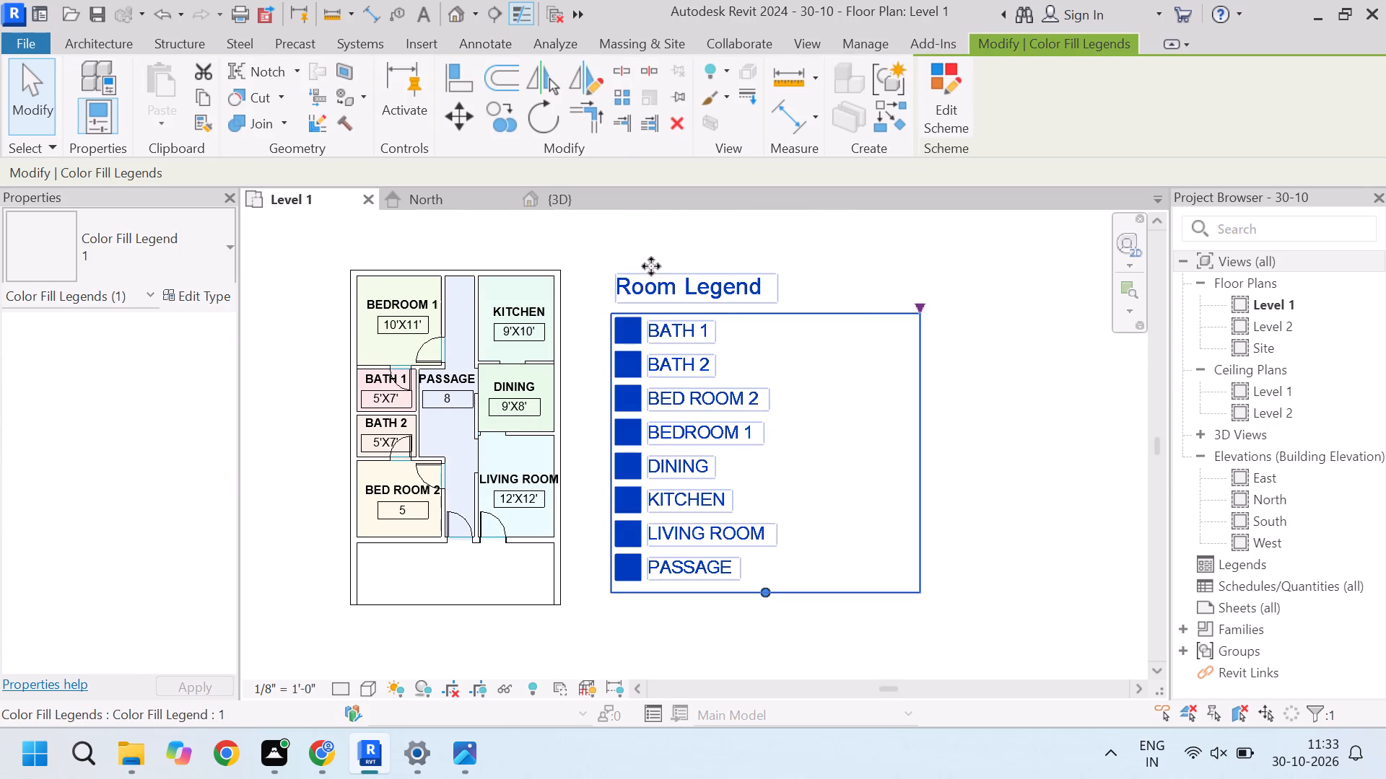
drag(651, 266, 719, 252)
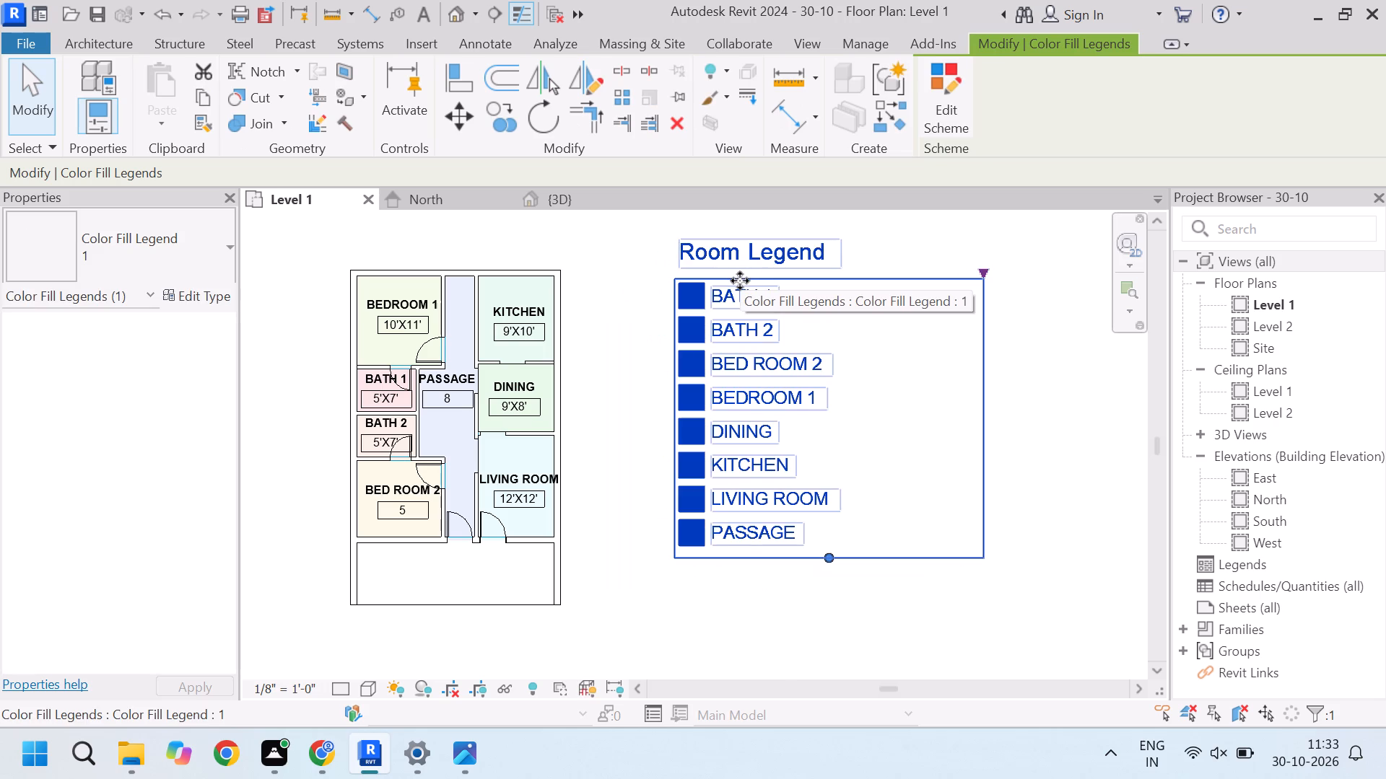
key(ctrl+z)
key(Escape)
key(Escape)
Inspect the house's walls, doors and open rooms in the 3D view.
scroll(858, 413, down, 3)
scroll(608, 503, up, 4)
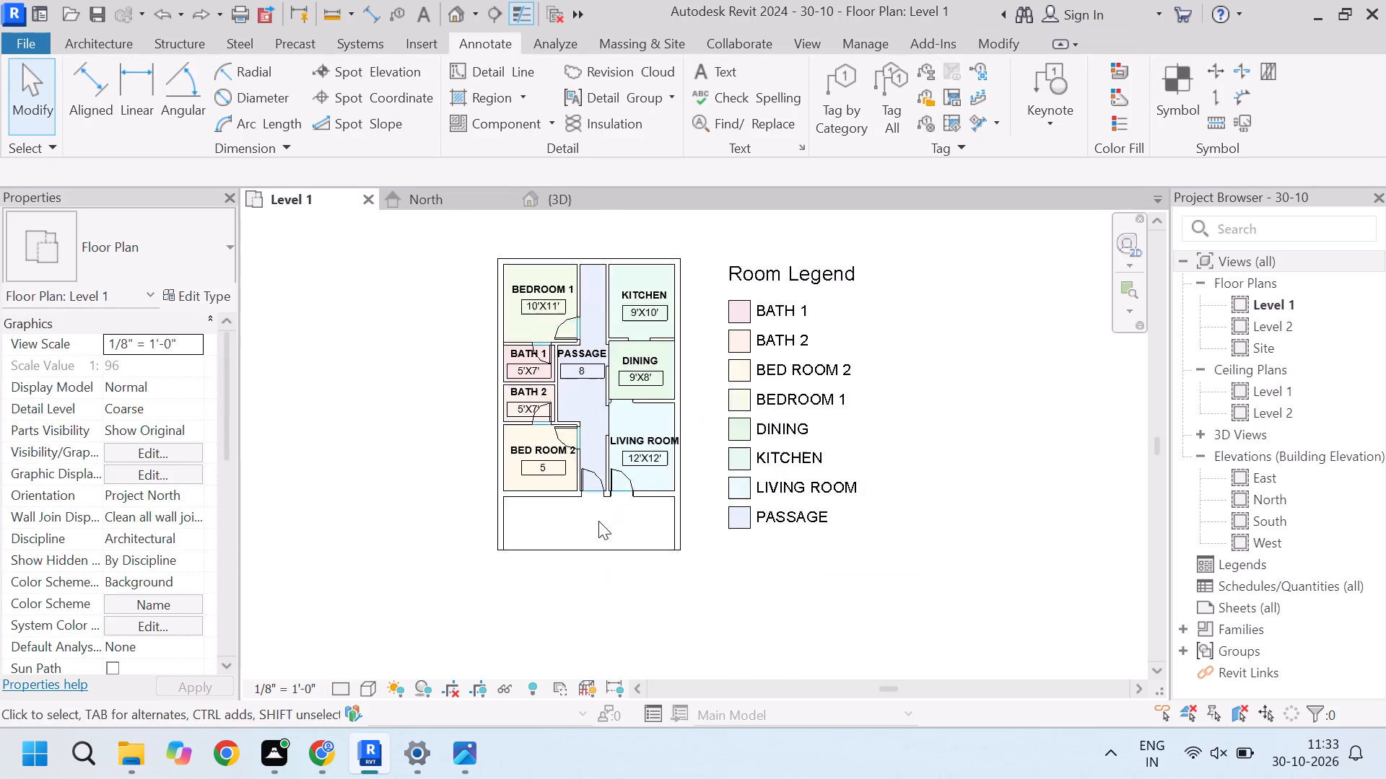
scroll(686, 553, down, 4)
scroll(764, 366, up, 2)
click(577, 204)
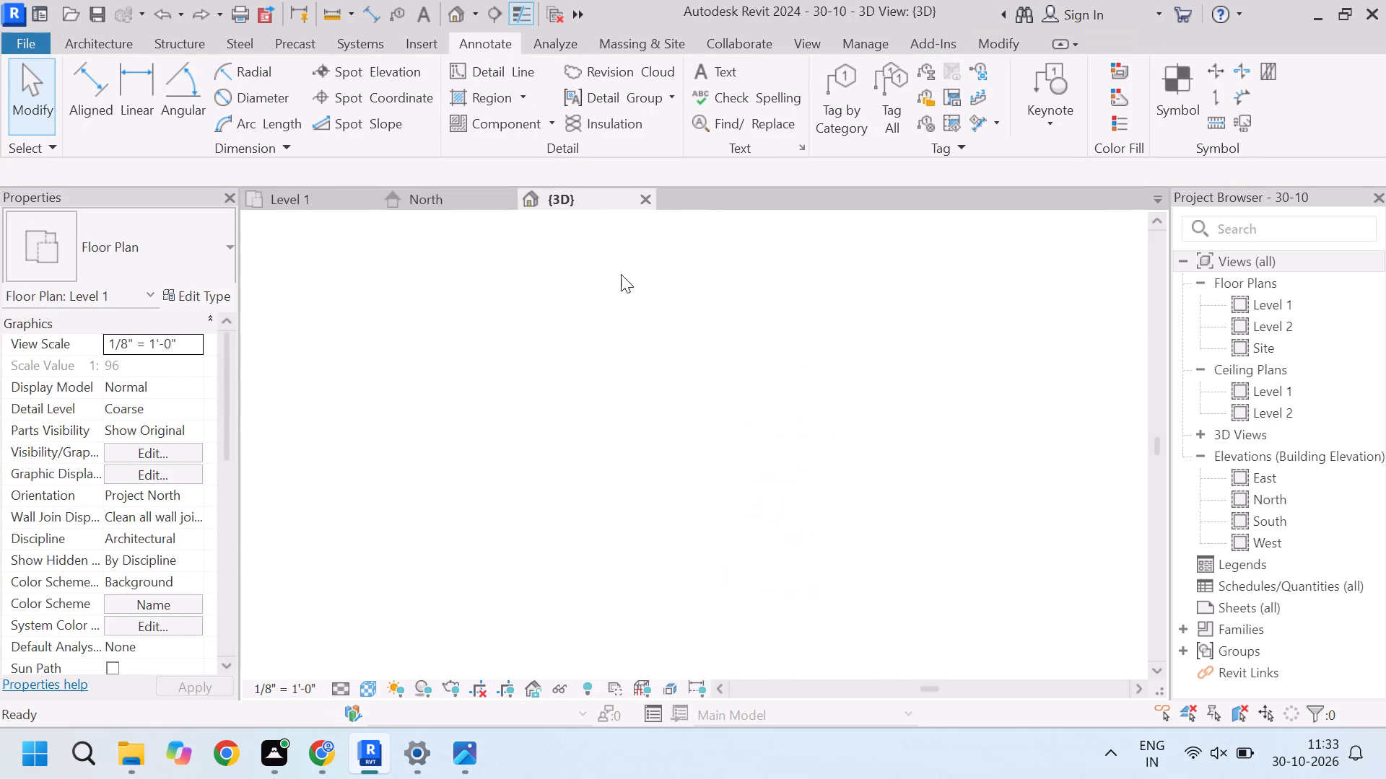
scroll(578, 416, down, 3)
scroll(762, 489, up, 3)
scroll(523, 452, down, 4)
scroll(570, 418, up, 5)
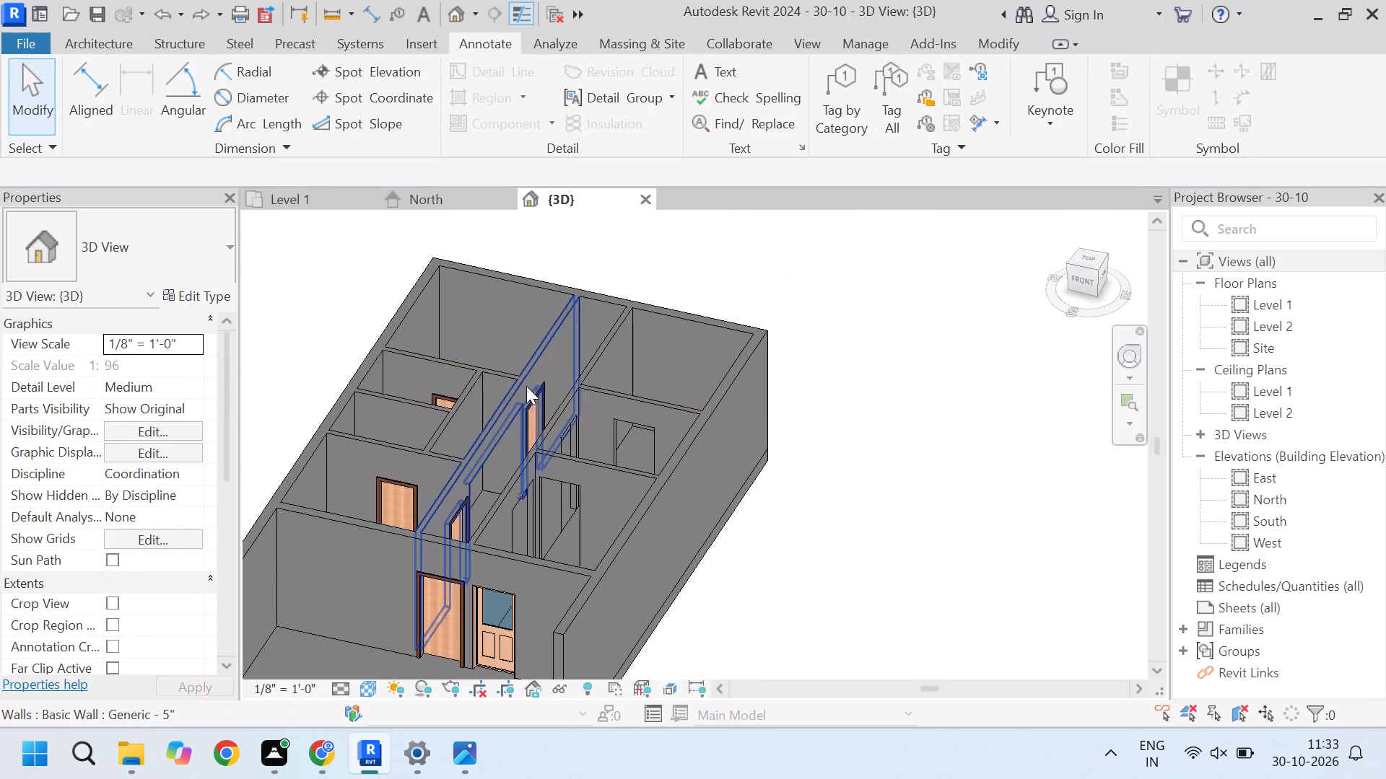
scroll(450, 418, down, 8)
scroll(507, 483, up, 8)
scroll(549, 533, down, 4)
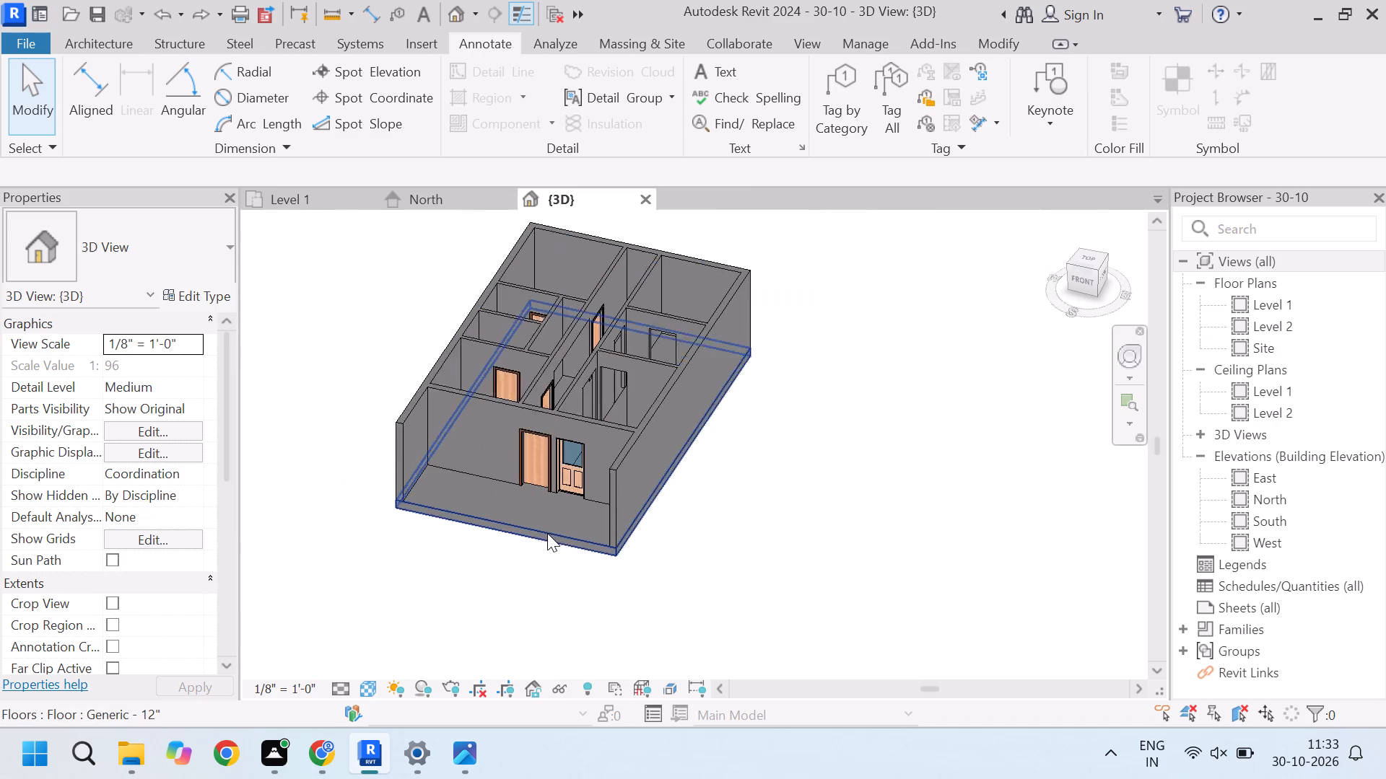
scroll(548, 529, up, 4)
scroll(553, 527, down, 3)
scroll(453, 387, up, 3)
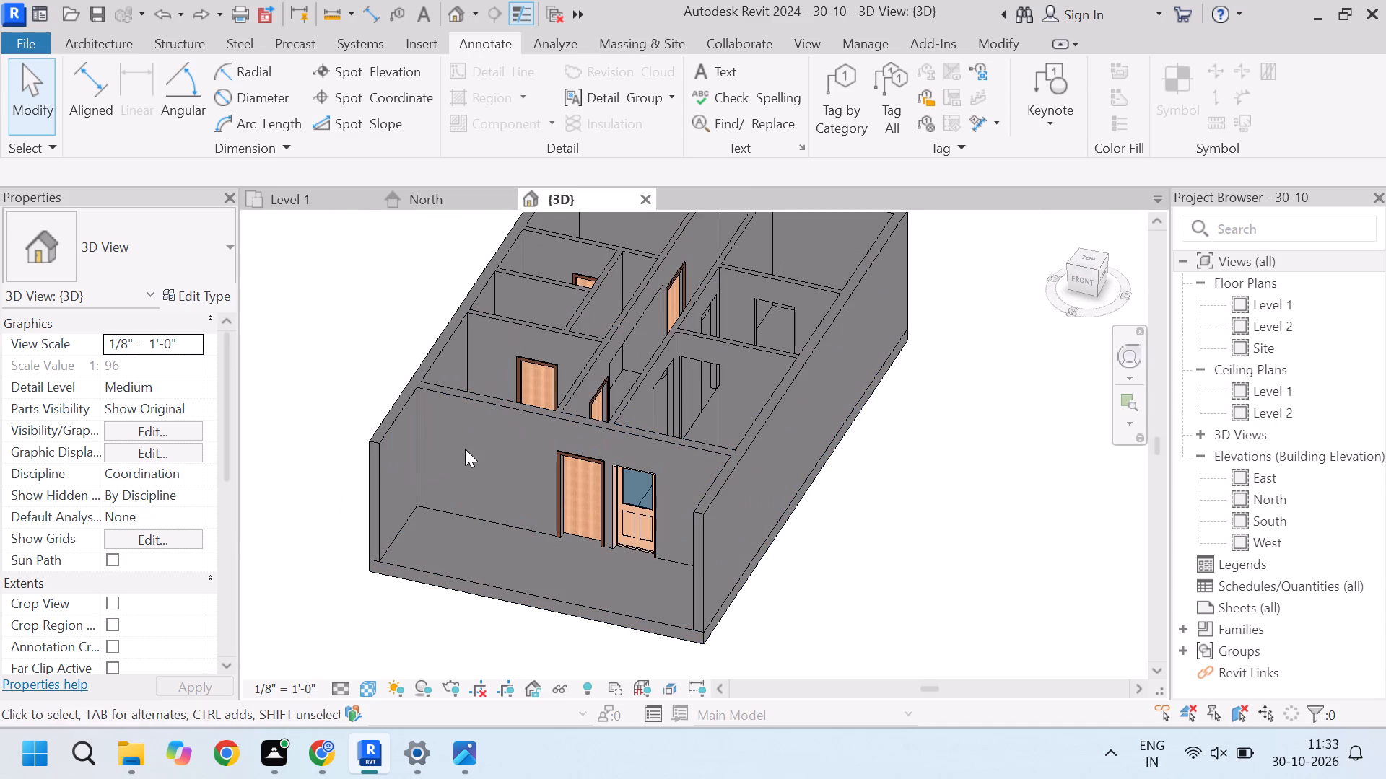
scroll(465, 449, down, 2)
scroll(566, 459, down, 3)
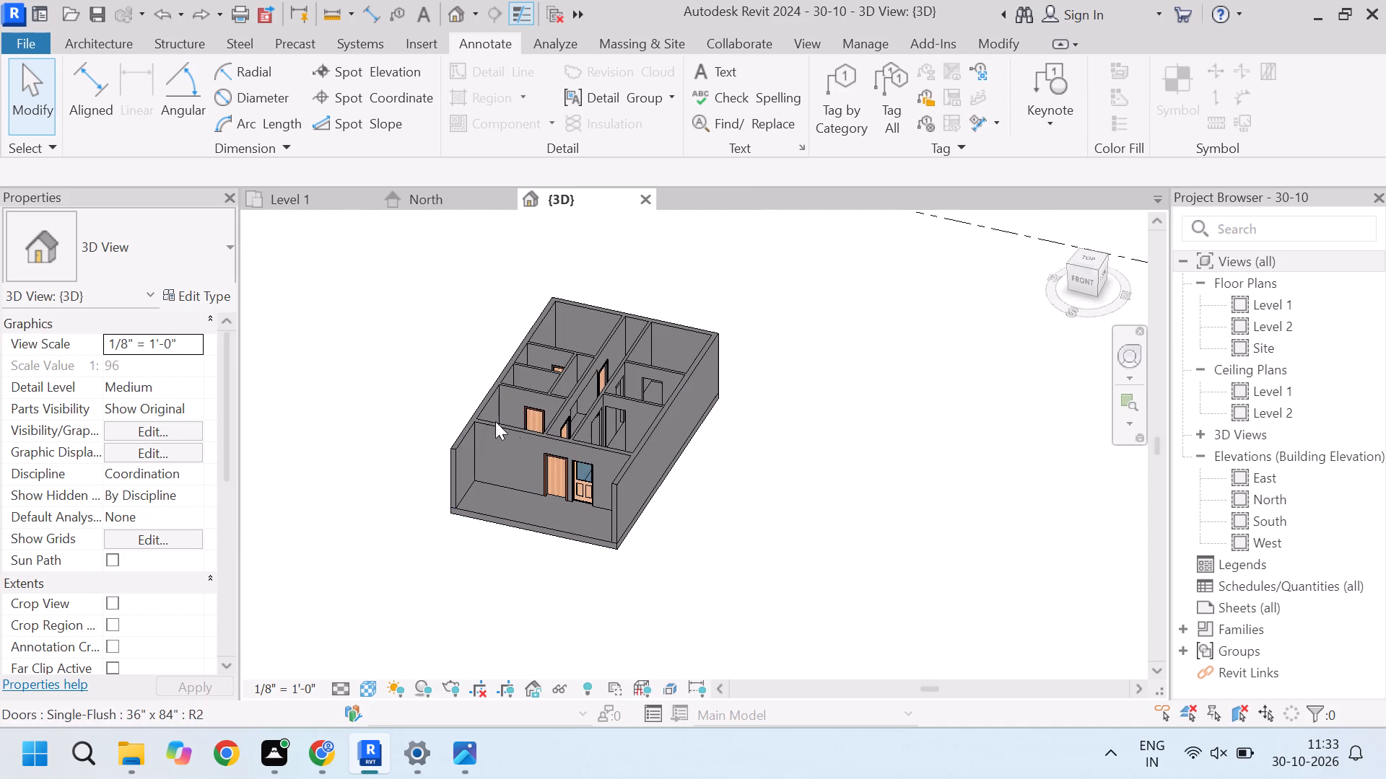
Start a footprint roof based on Level 2 and sketch a rectangular boundary over the rooms, from Bedroom 1's outer corner to the living room's outer front corner.
click(302, 206)
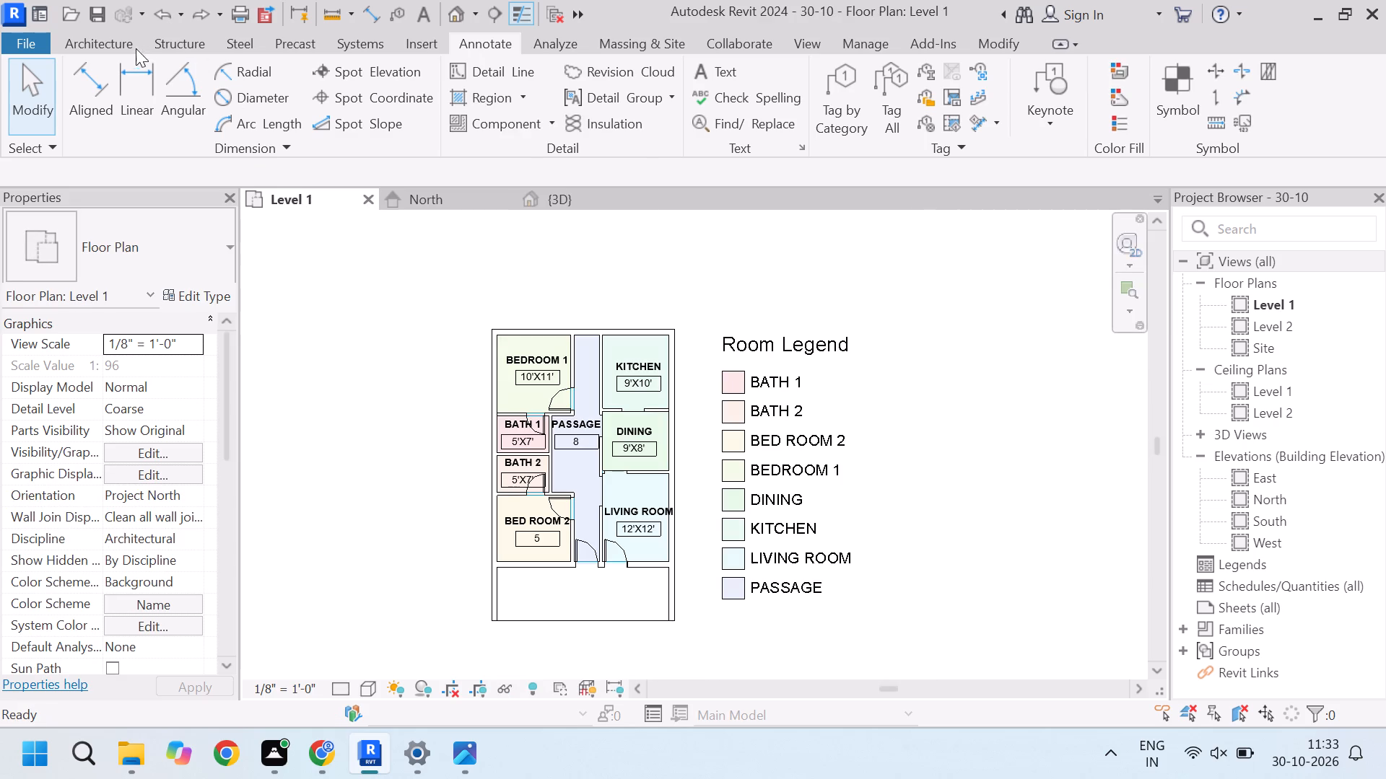
click(124, 47)
click(303, 74)
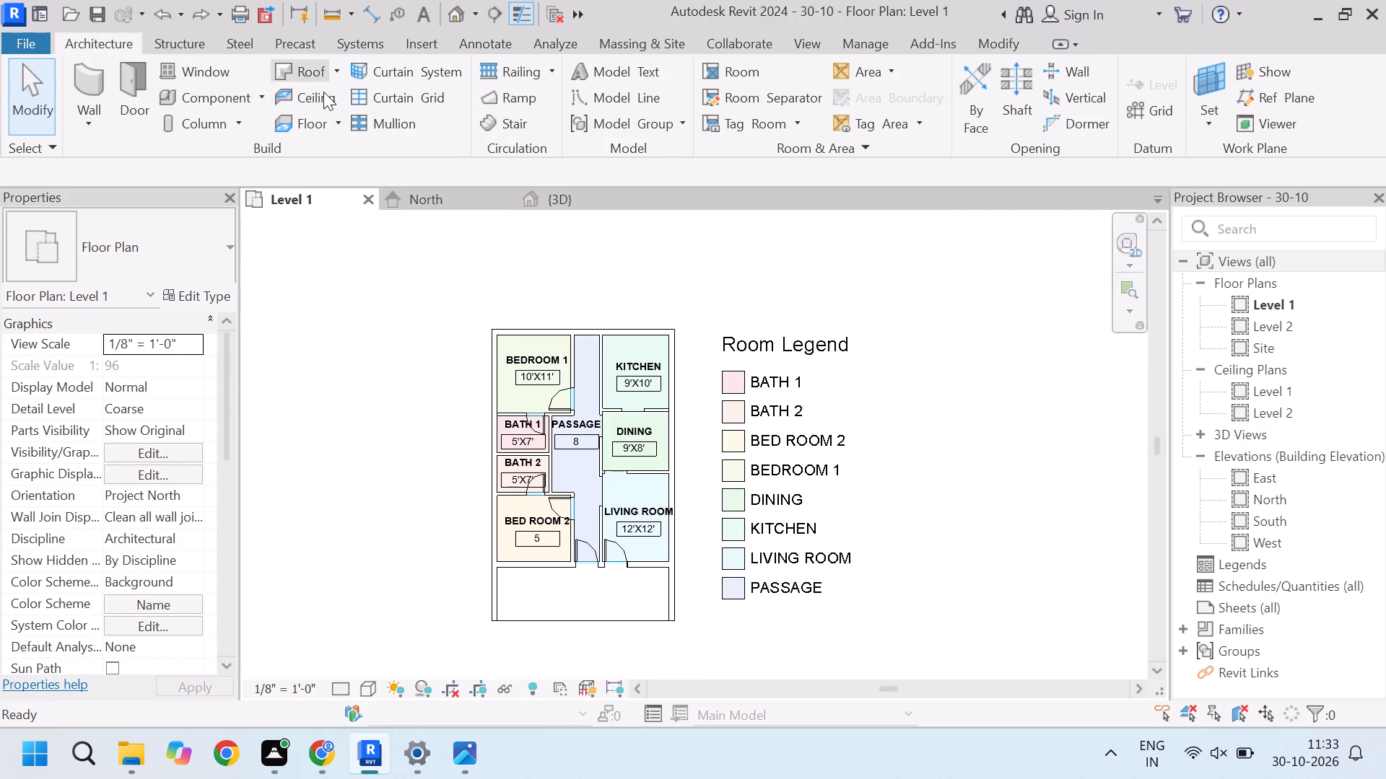
click(684, 419)
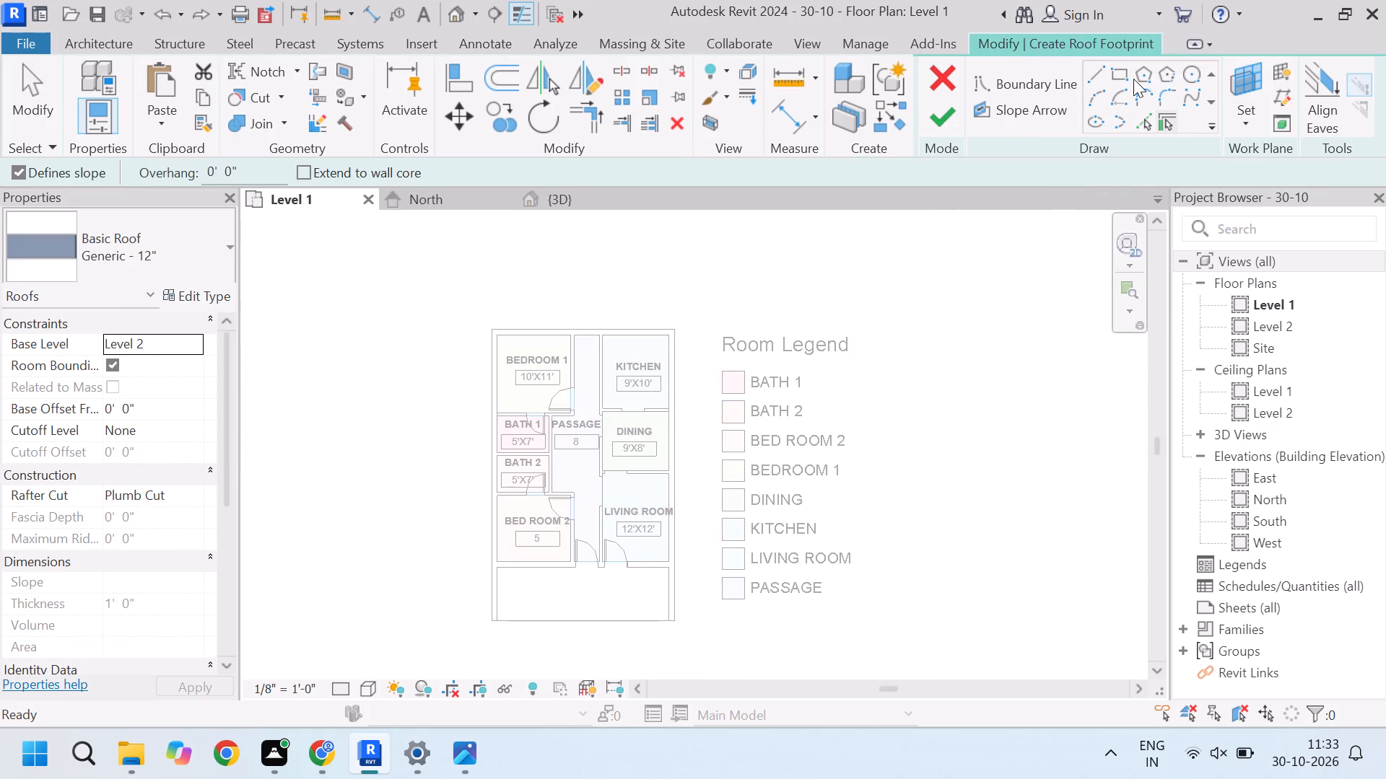
click(1119, 74)
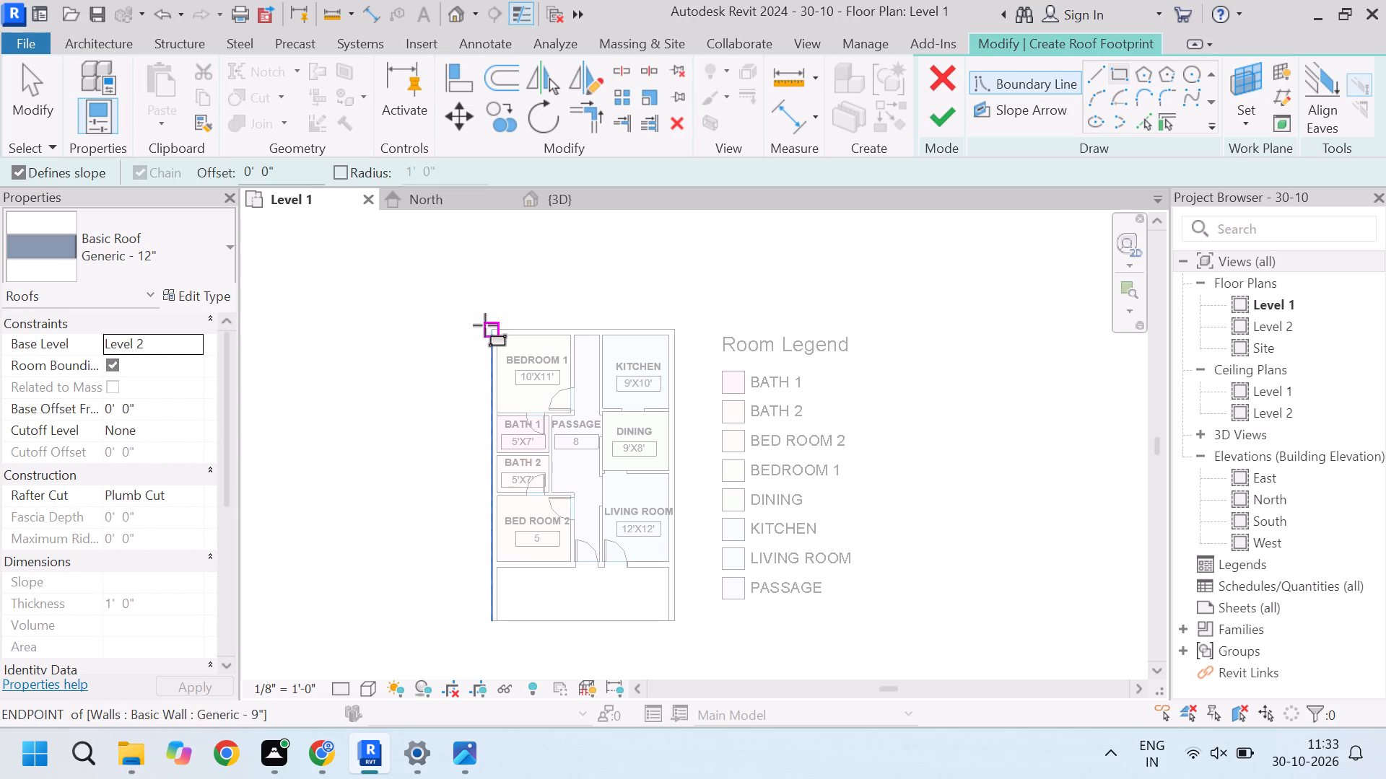
click(489, 327)
scroll(632, 540, up, 5)
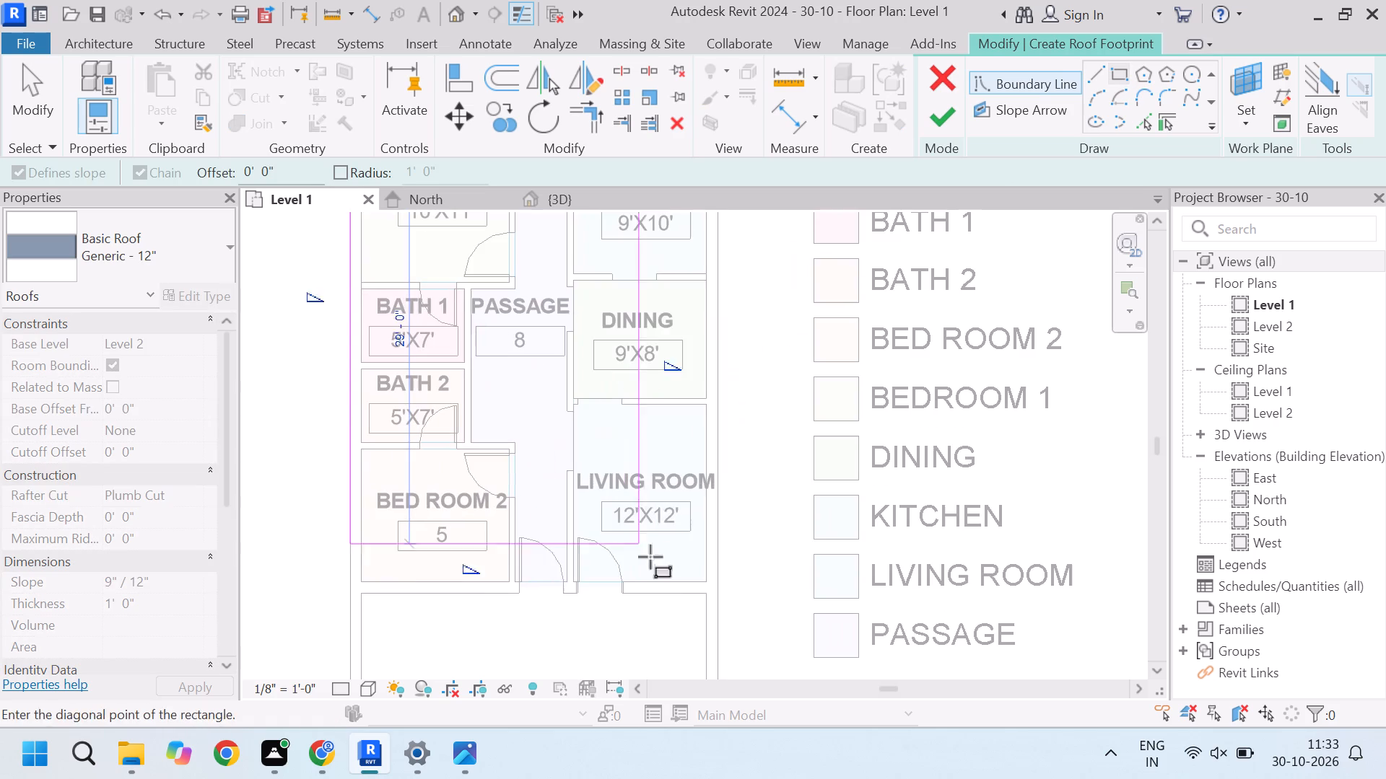
scroll(706, 603, up, 4)
click(733, 585)
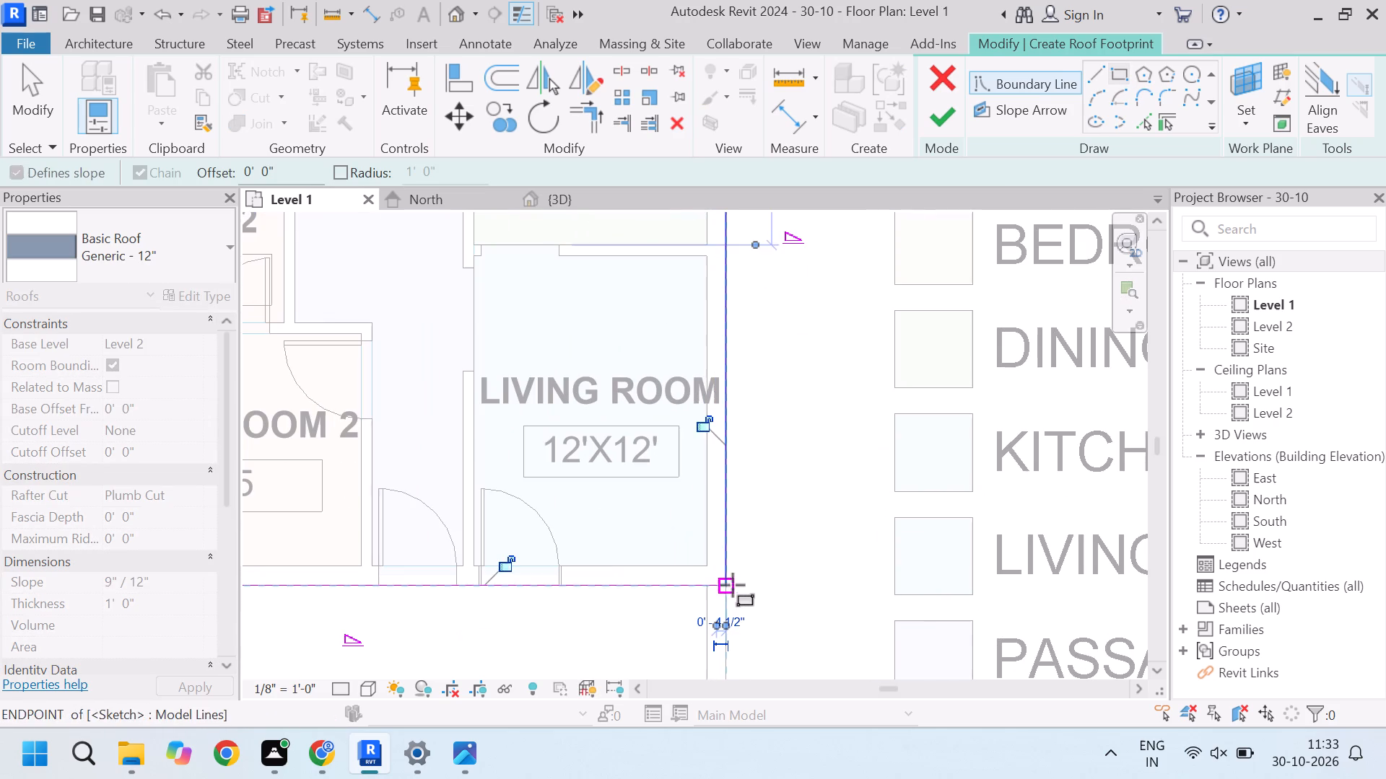
scroll(655, 480, down, 10)
scroll(685, 411, up, 4)
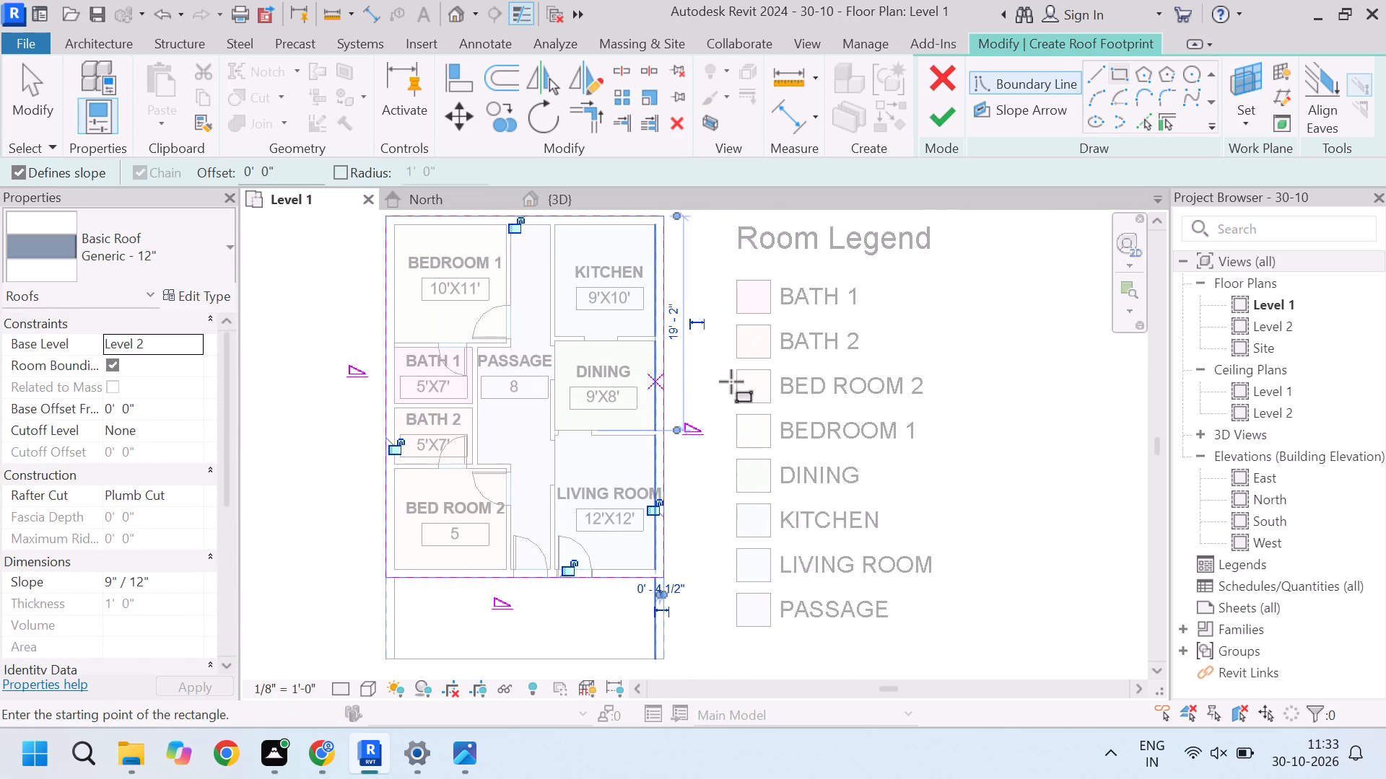
key(space)
scroll(730, 445, down, 7)
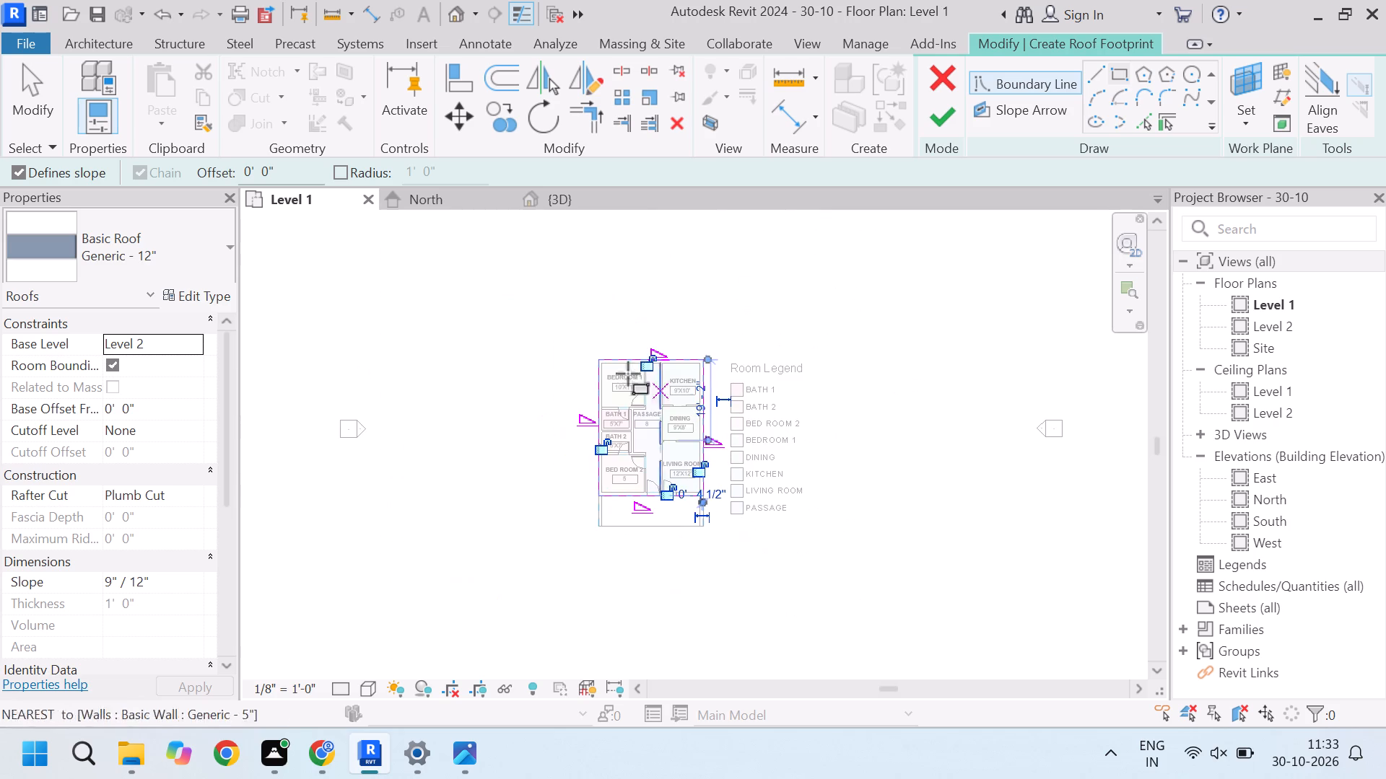
key(Escape)
key(Escape)
Remove the slope definition from all four roof boundary lines and finish the flat roof.
drag(532, 303, 780, 570)
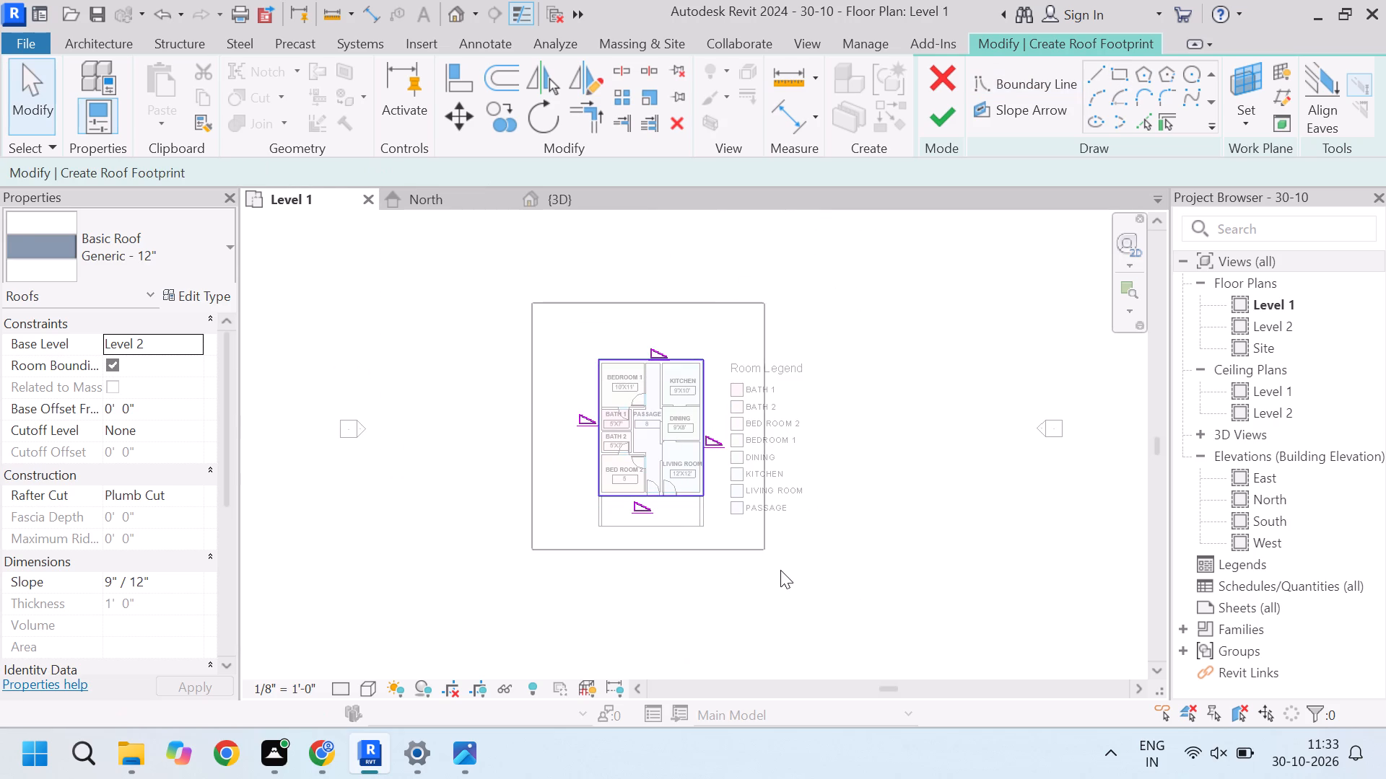
drag(780, 570, 781, 571)
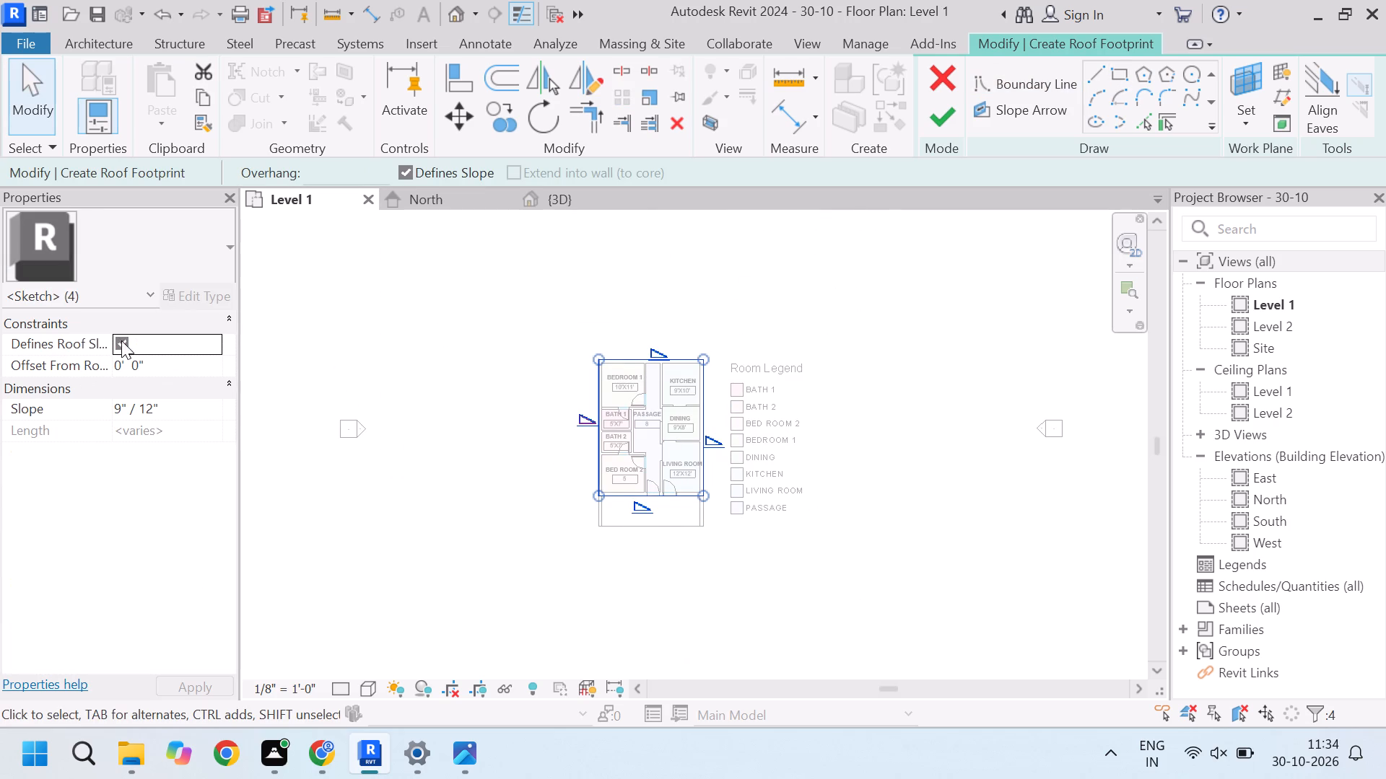
click(121, 340)
click(941, 117)
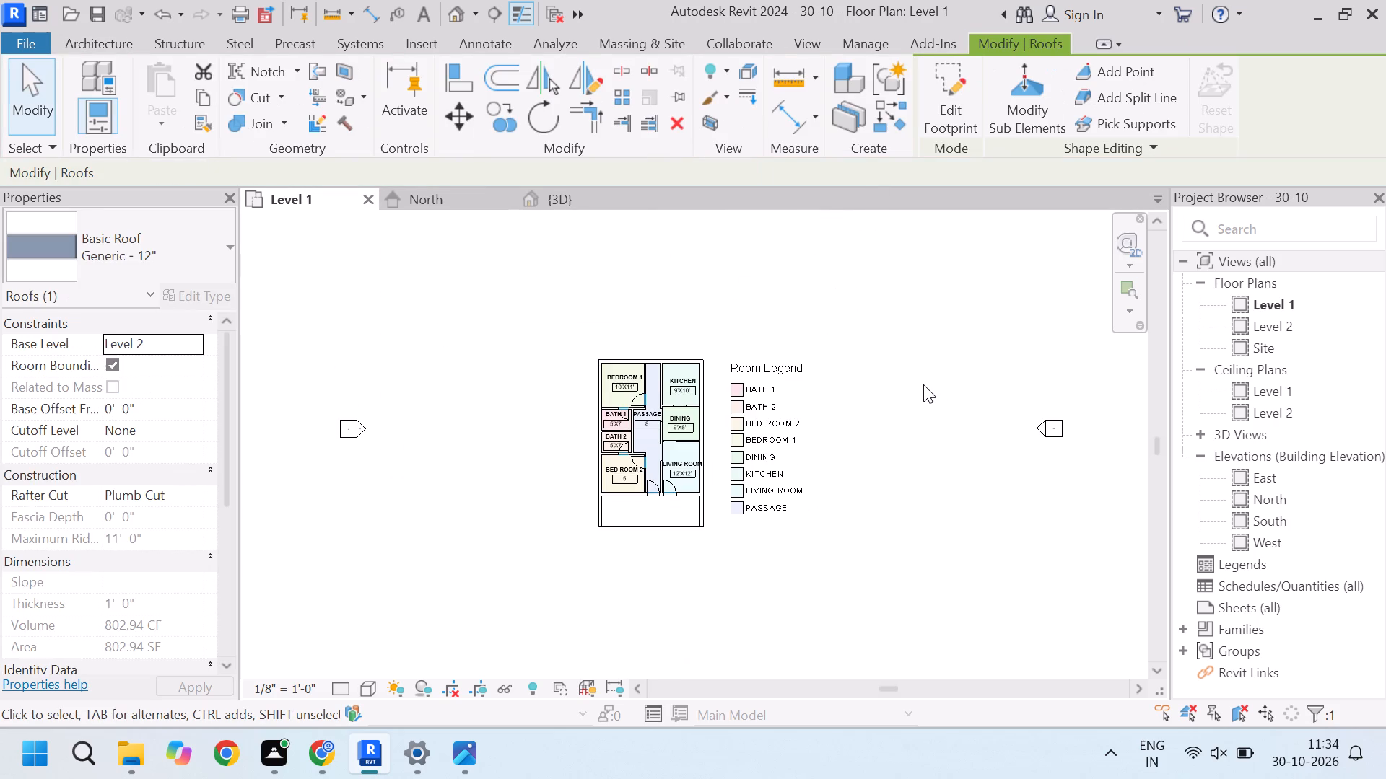
Inspect the roof in the 3D view, including how it meets the walls around the uncovered front area.
click(576, 201)
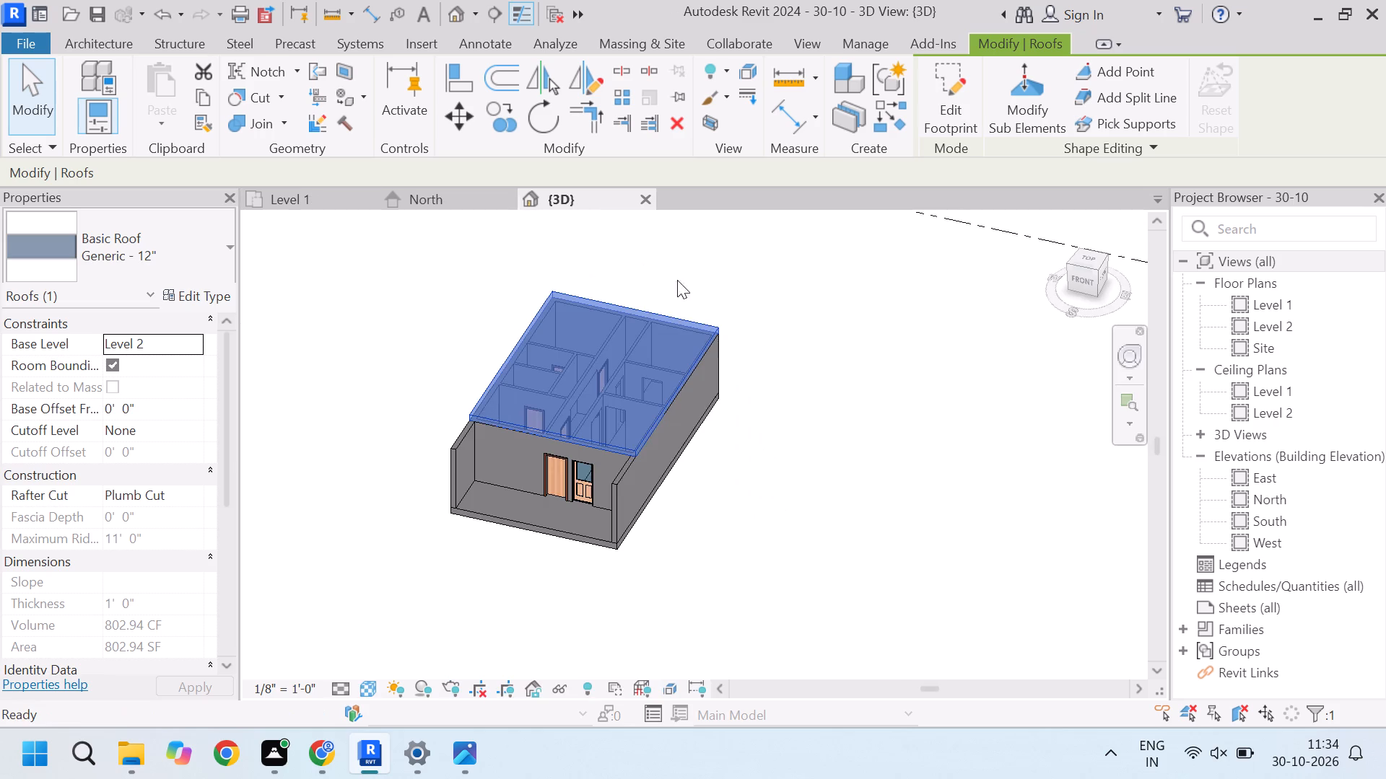
scroll(666, 452, up, 4)
click(1385, 0)
scroll(1074, 119, up, 1)
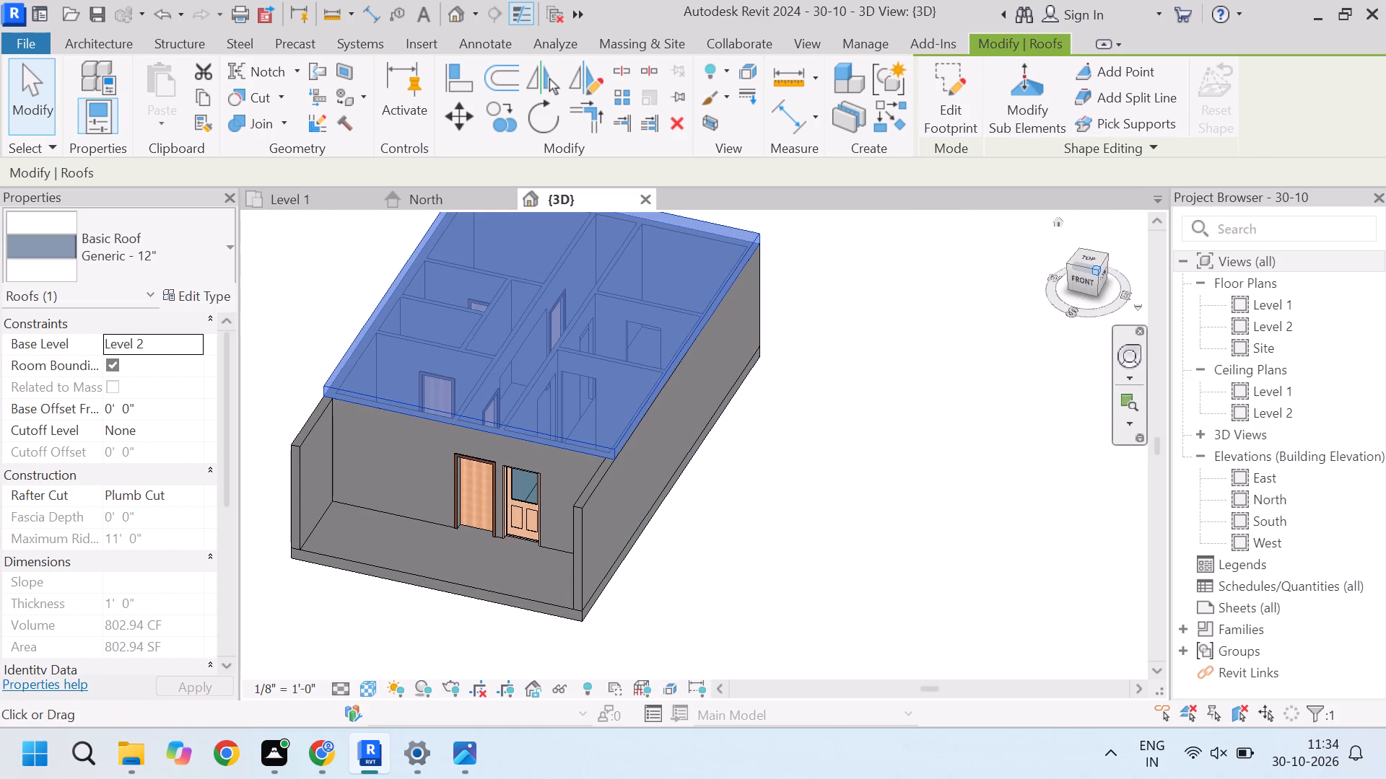
click(923, 405)
scroll(650, 379, up, 4)
scroll(621, 437, down, 5)
scroll(685, 473, down, 2)
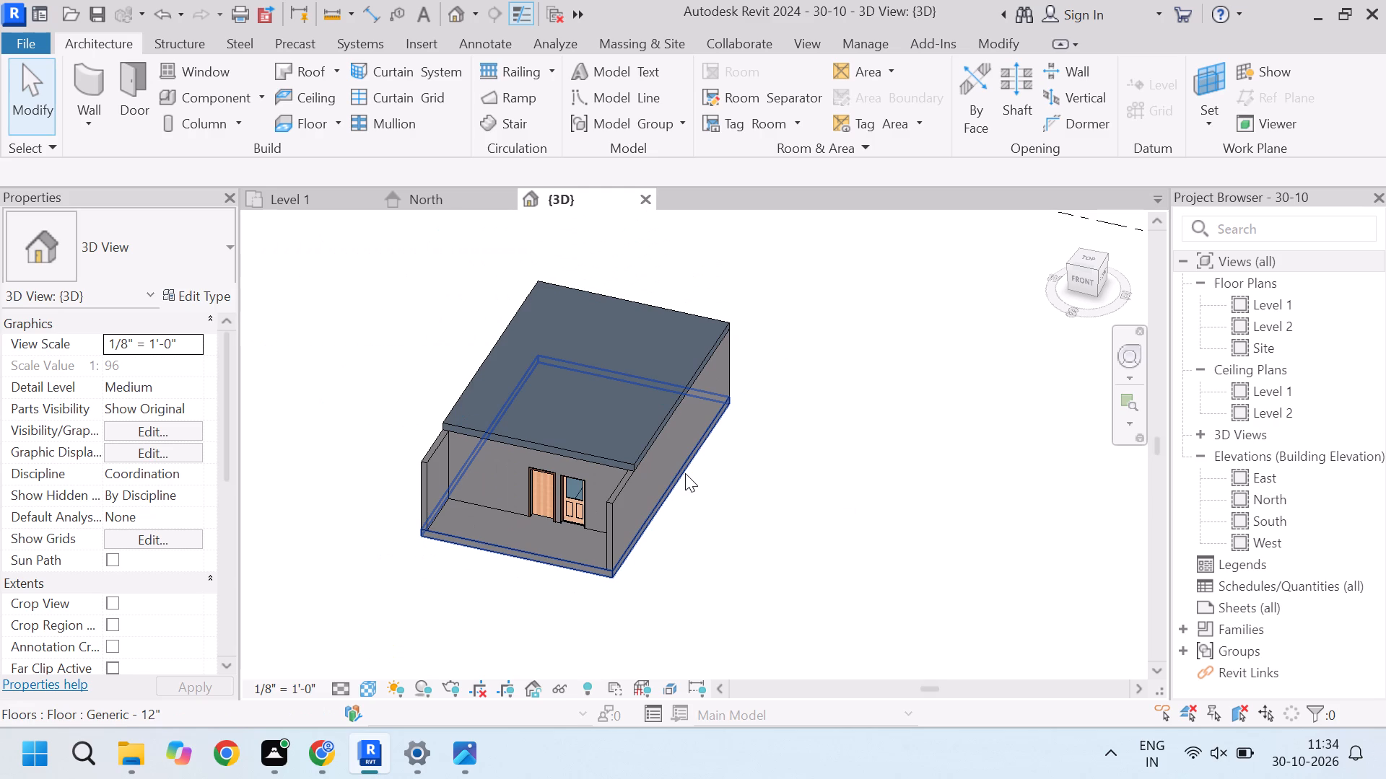
scroll(720, 484, down, 3)
scroll(605, 474, up, 5)
scroll(430, 441, up, 4)
click(468, 441)
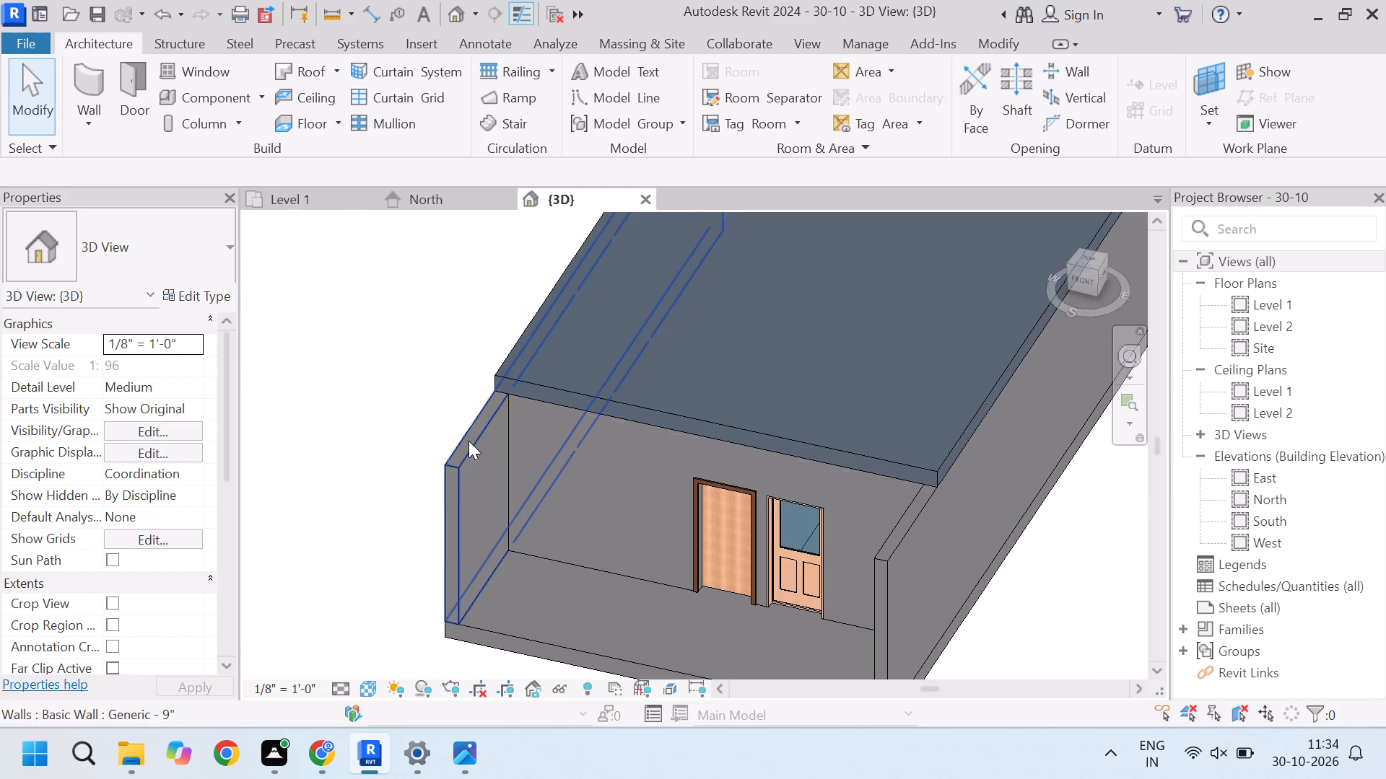
scroll(509, 455, down, 3)
scroll(507, 444, up, 5)
scroll(437, 351, down, 4)
click(391, 372)
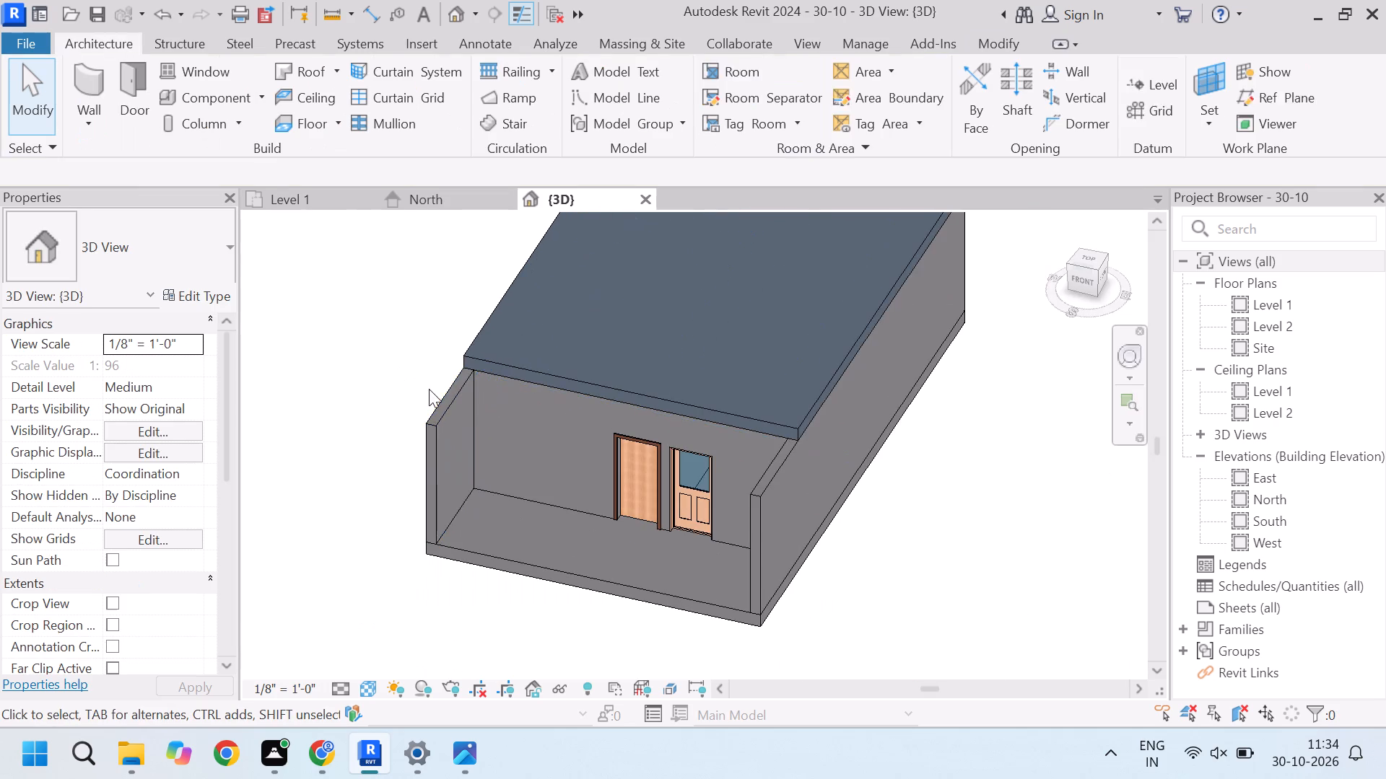
scroll(431, 391, up, 4)
scroll(444, 408, down, 4)
scroll(912, 594, up, 2)
scroll(683, 520, down, 2)
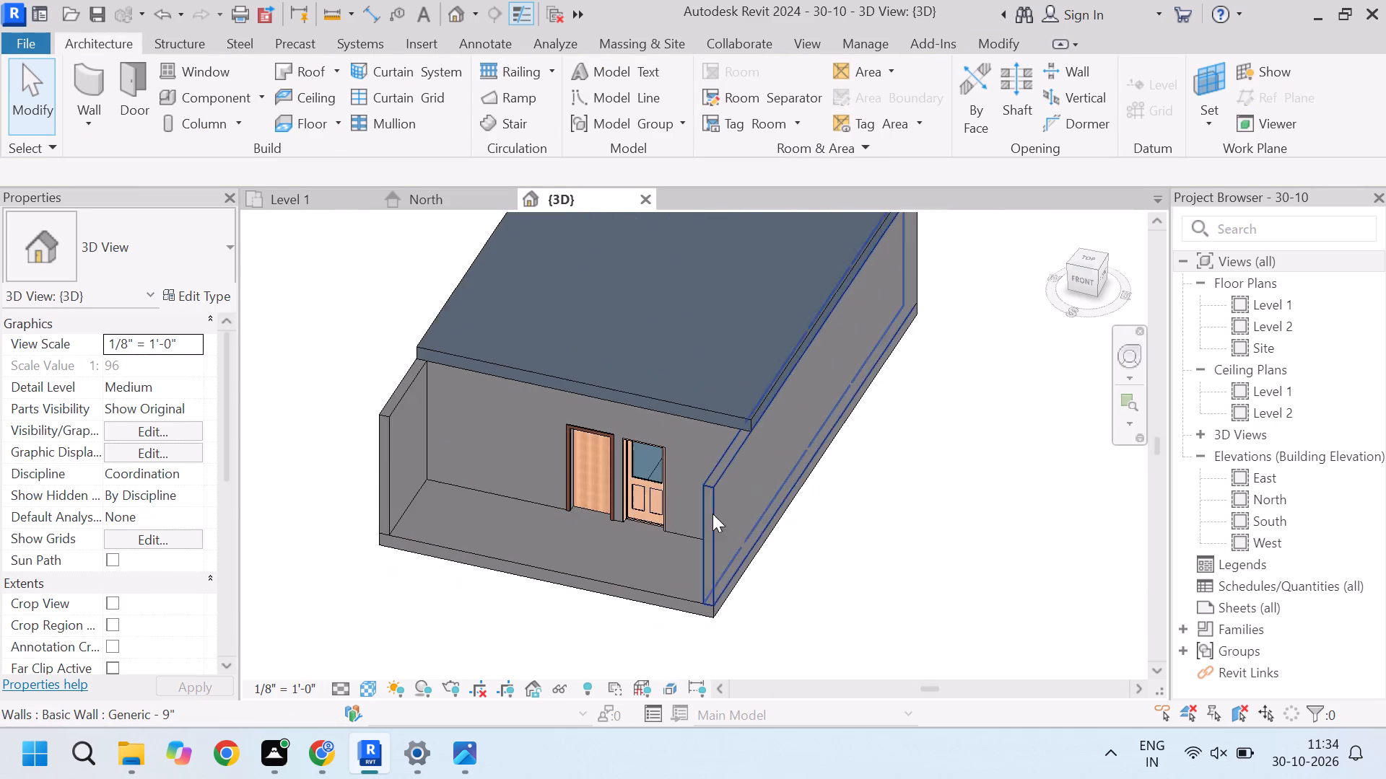
Inspect the flat roof's front edge, the side walls and the two front doors in the 3D view.
scroll(714, 480, up, 4)
scroll(714, 485, down, 4)
scroll(710, 457, up, 4)
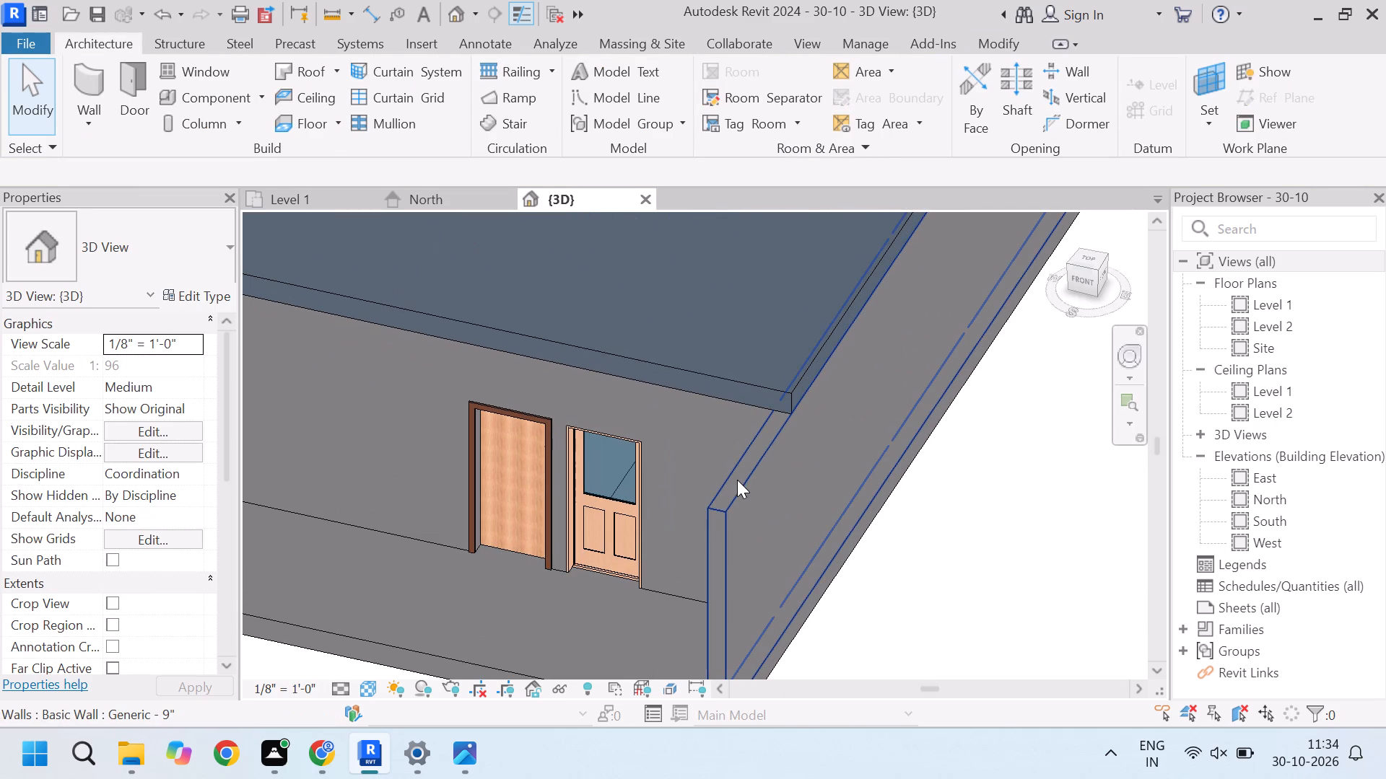
scroll(766, 470, down, 5)
scroll(694, 495, up, 1)
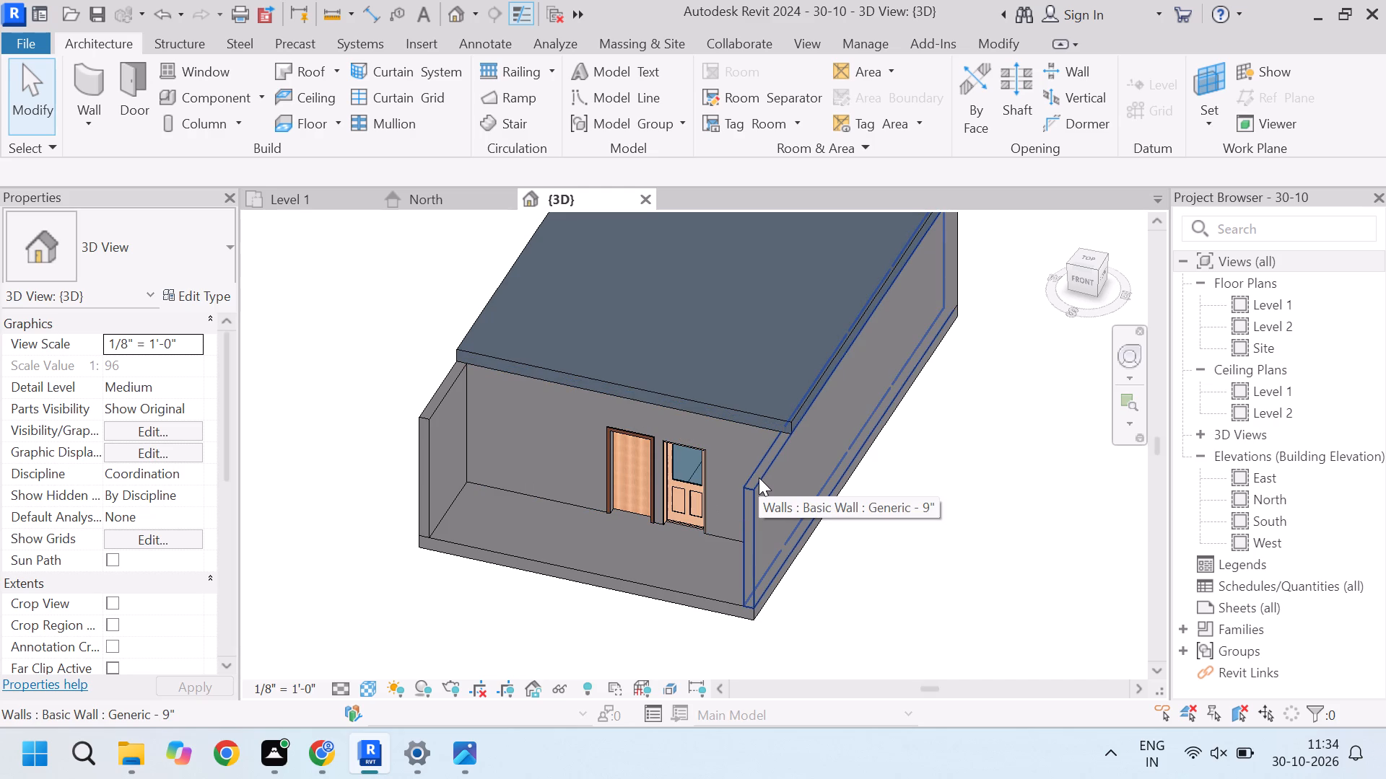
scroll(745, 475, down, 4)
scroll(683, 493, up, 5)
scroll(679, 518, down, 2)
scroll(722, 453, up, 5)
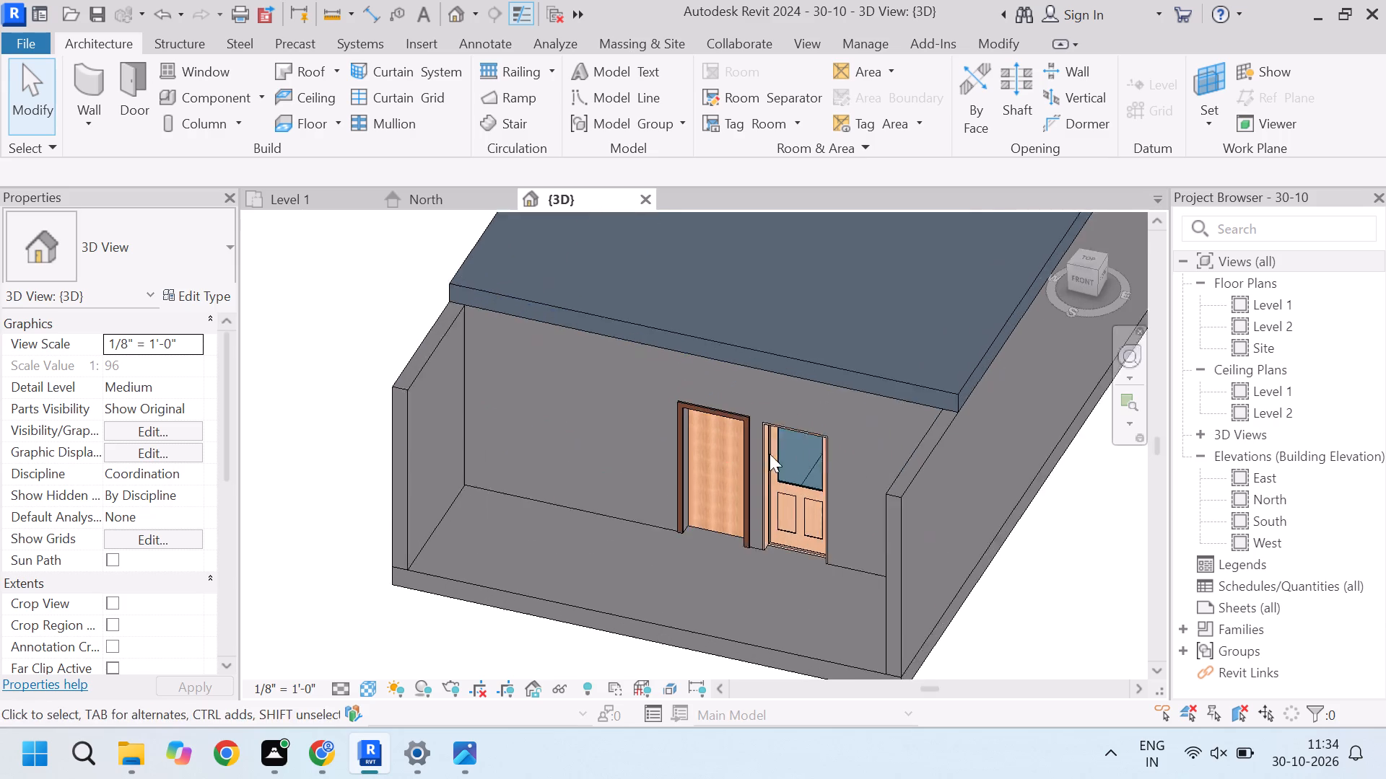
scroll(808, 470, up, 2)
scroll(741, 587, down, 3)
scroll(765, 466, up, 4)
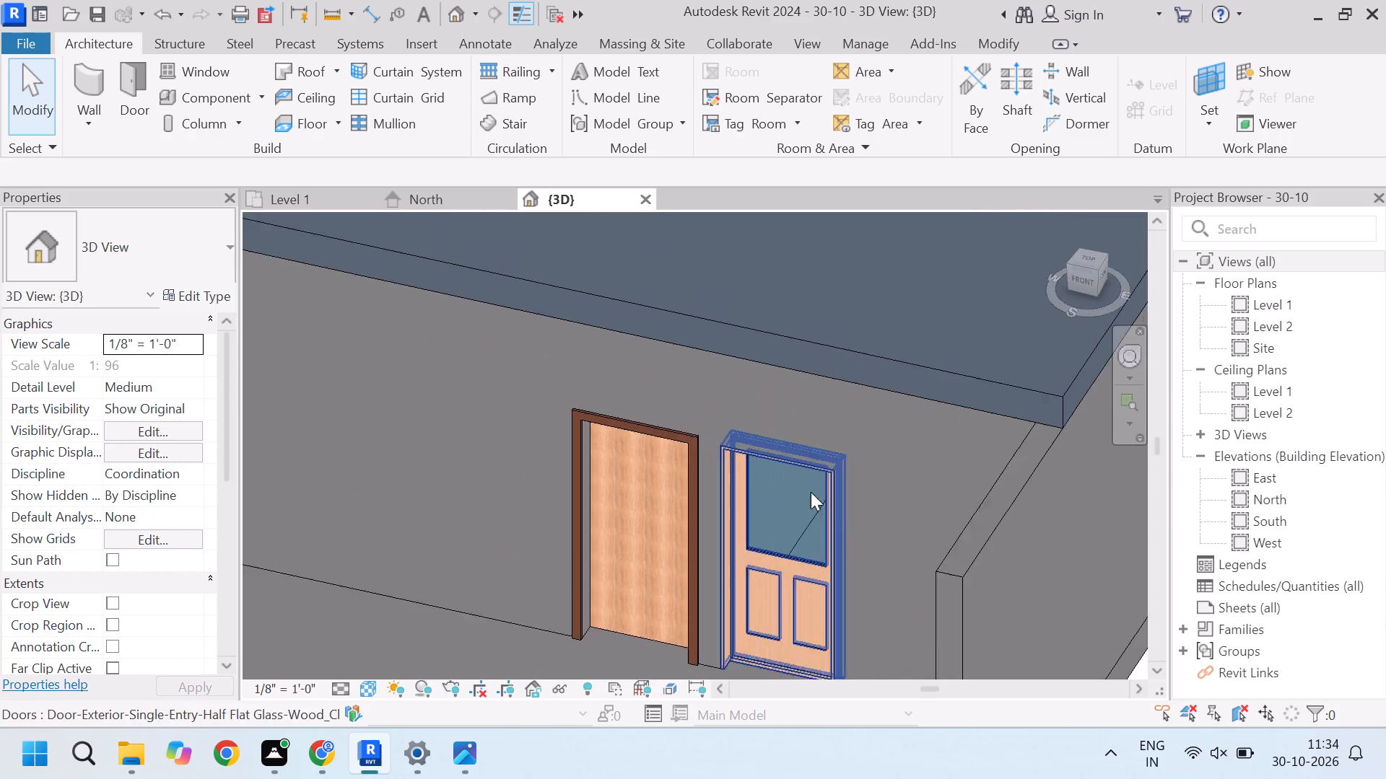
scroll(712, 355, down, 3)
scroll(669, 489, down, 2)
scroll(676, 460, up, 3)
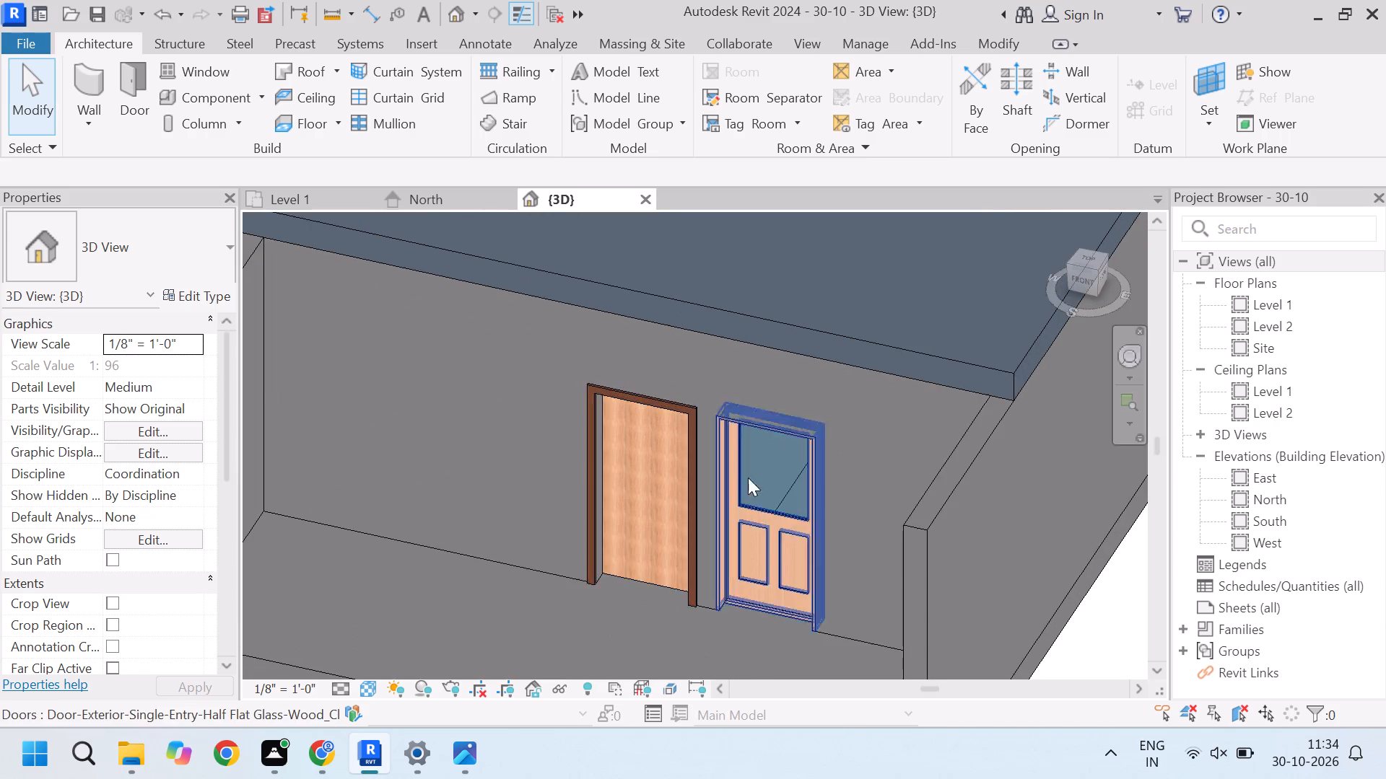
scroll(803, 458, down, 4)
scroll(608, 495, down, 6)
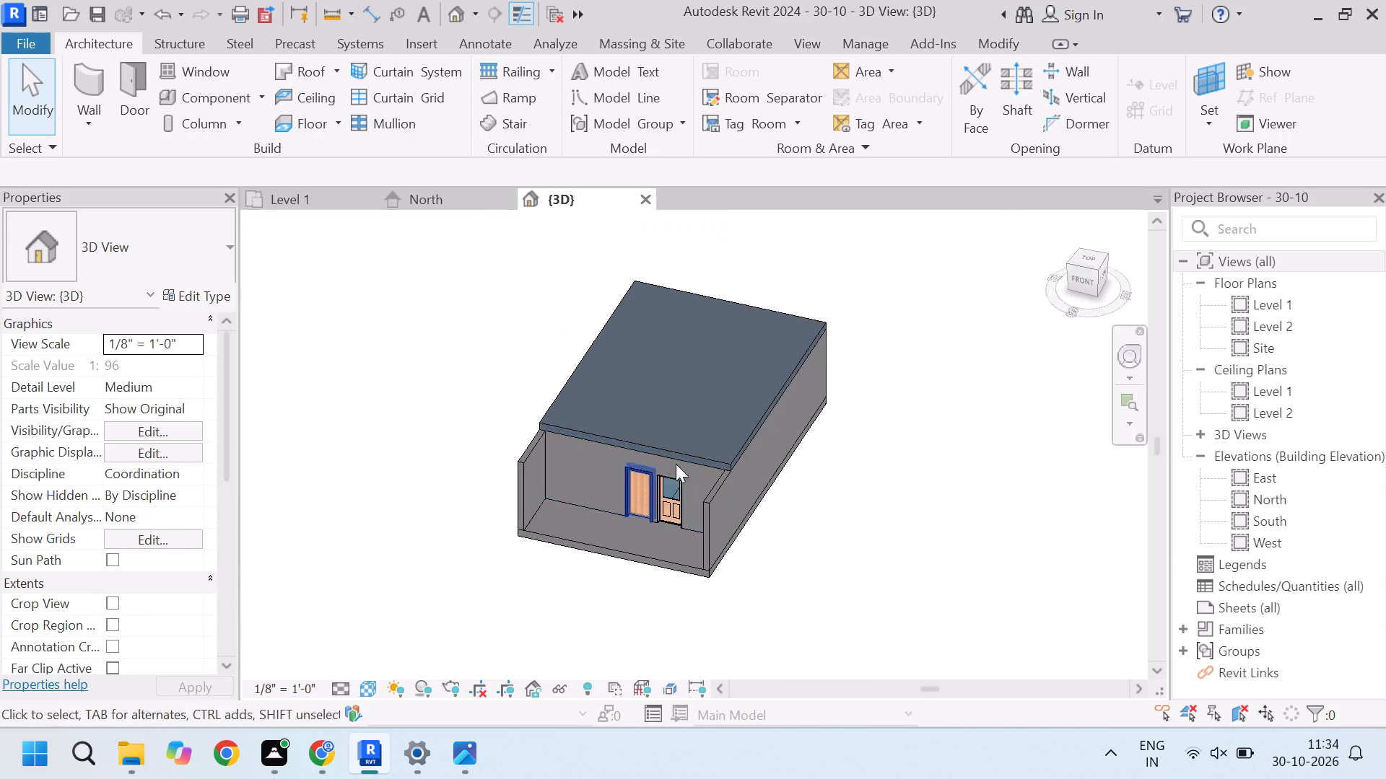
scroll(941, 435, up, 4)
scroll(793, 418, down, 4)
middle_drag(803, 413, 737, 419)
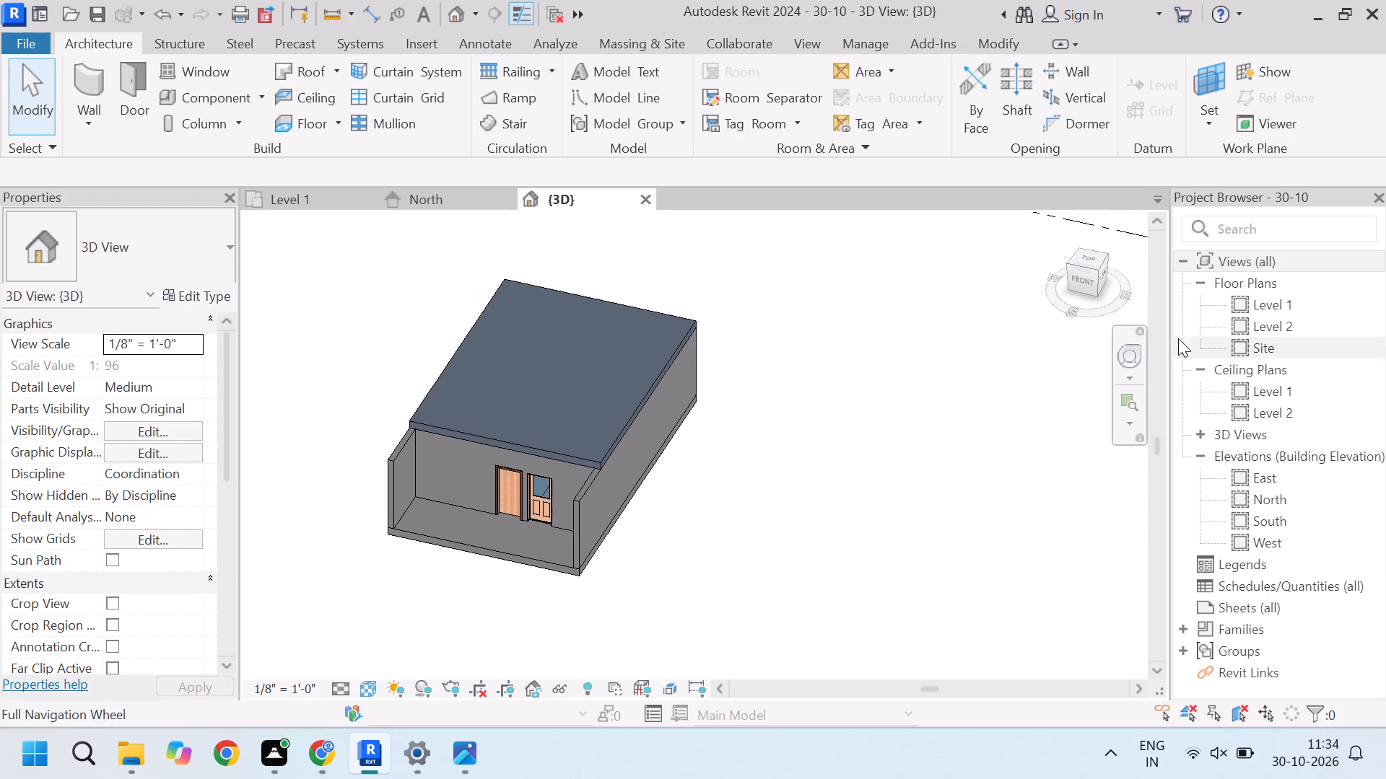
Examine the room layout, room labels and Room Legend in the Level 1 floor plan.
click(435, 191)
click(333, 195)
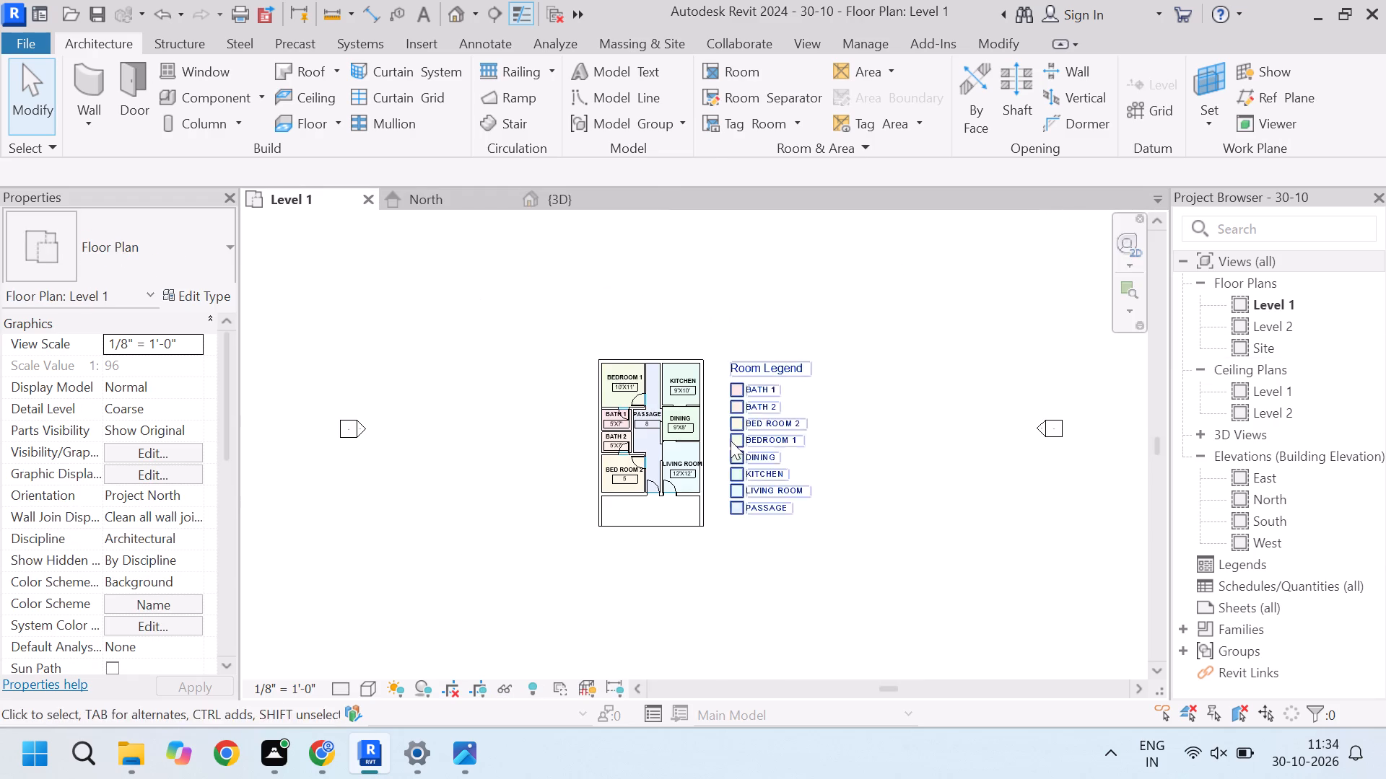
scroll(711, 432, up, 3)
scroll(642, 328, down, 1)
scroll(859, 507, up, 2)
scroll(806, 495, down, 2)
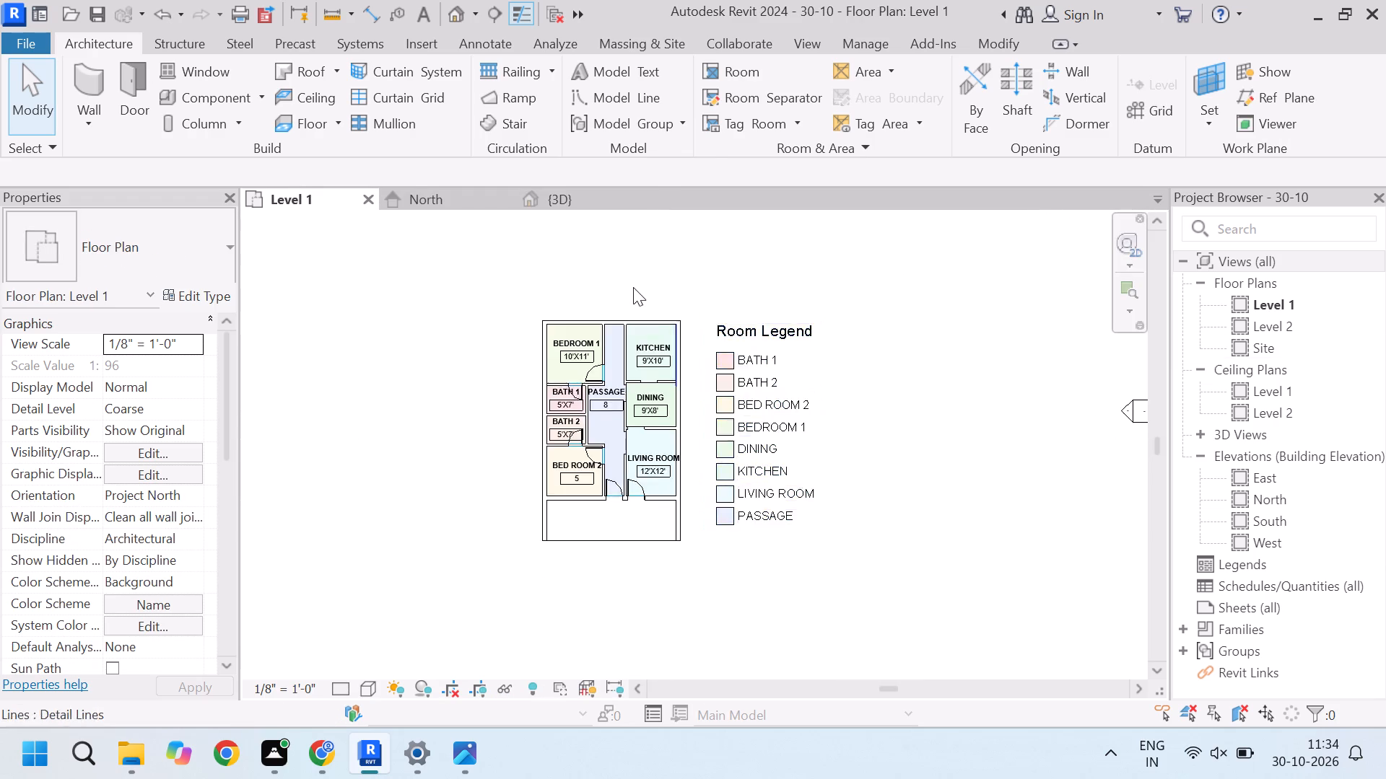
scroll(630, 282, up, 1)
scroll(539, 270, down, 2)
scroll(840, 415, up, 2)
scroll(856, 425, down, 1)
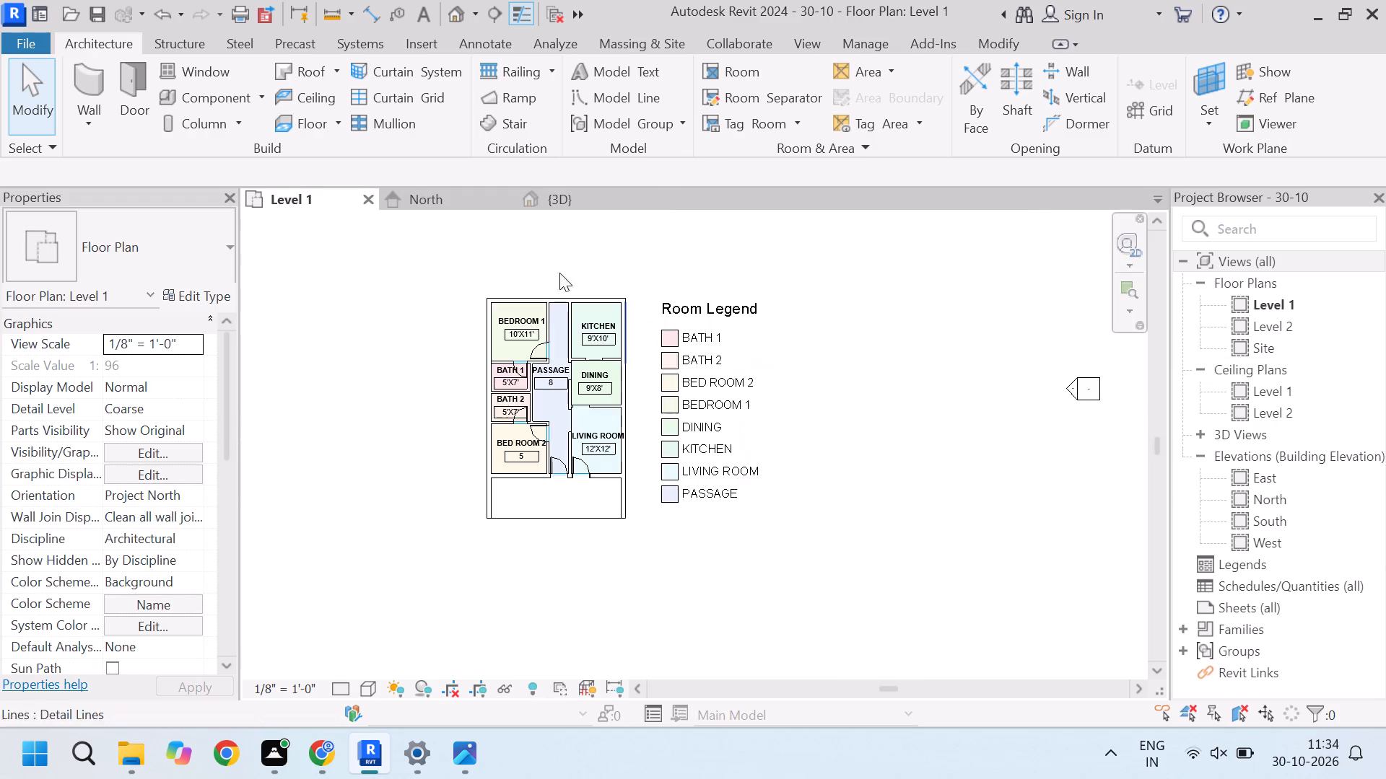
scroll(552, 268, up, 1)
Delete the Generic - 12" flat roof from the house in the 3D view.
click(559, 201)
scroll(780, 391, down, 1)
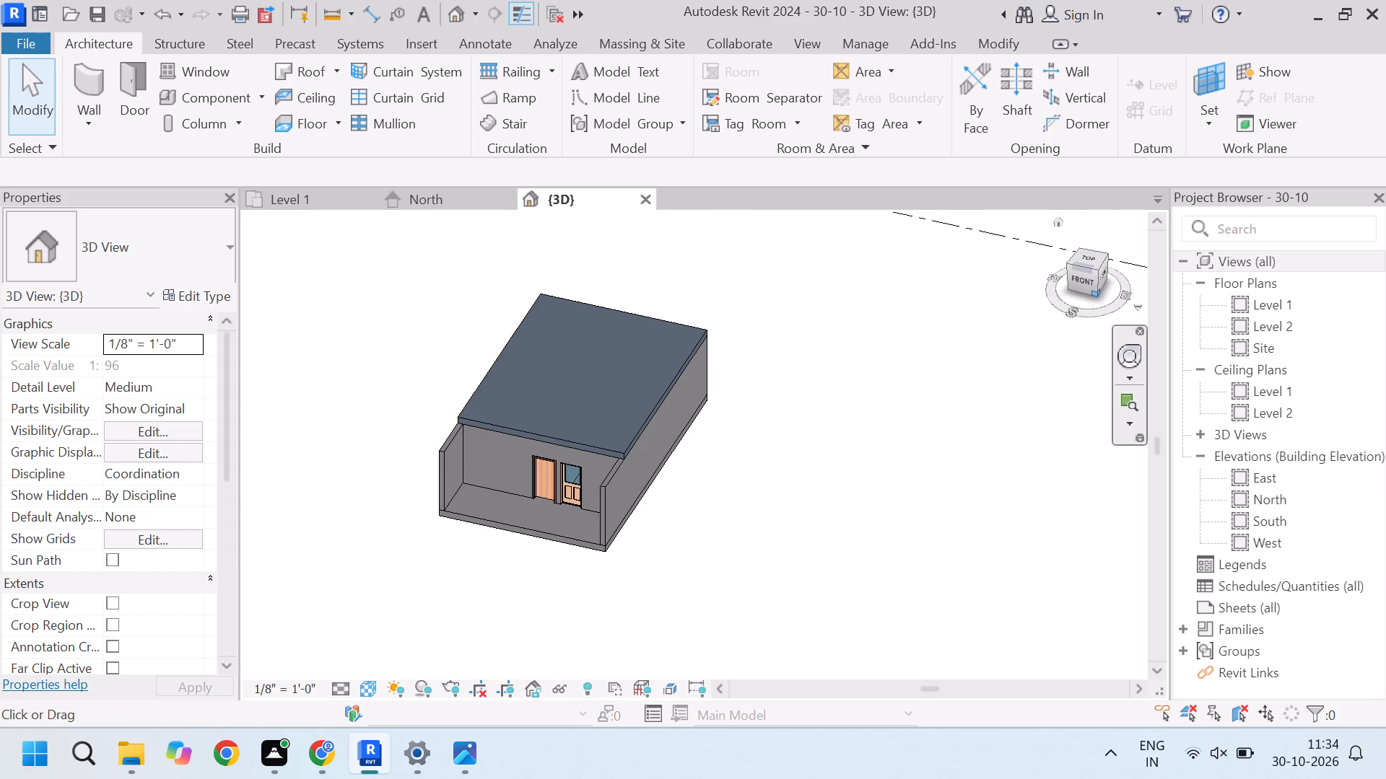
drag(1097, 278, 1019, 260)
scroll(435, 515, up, 4)
scroll(437, 516, down, 4)
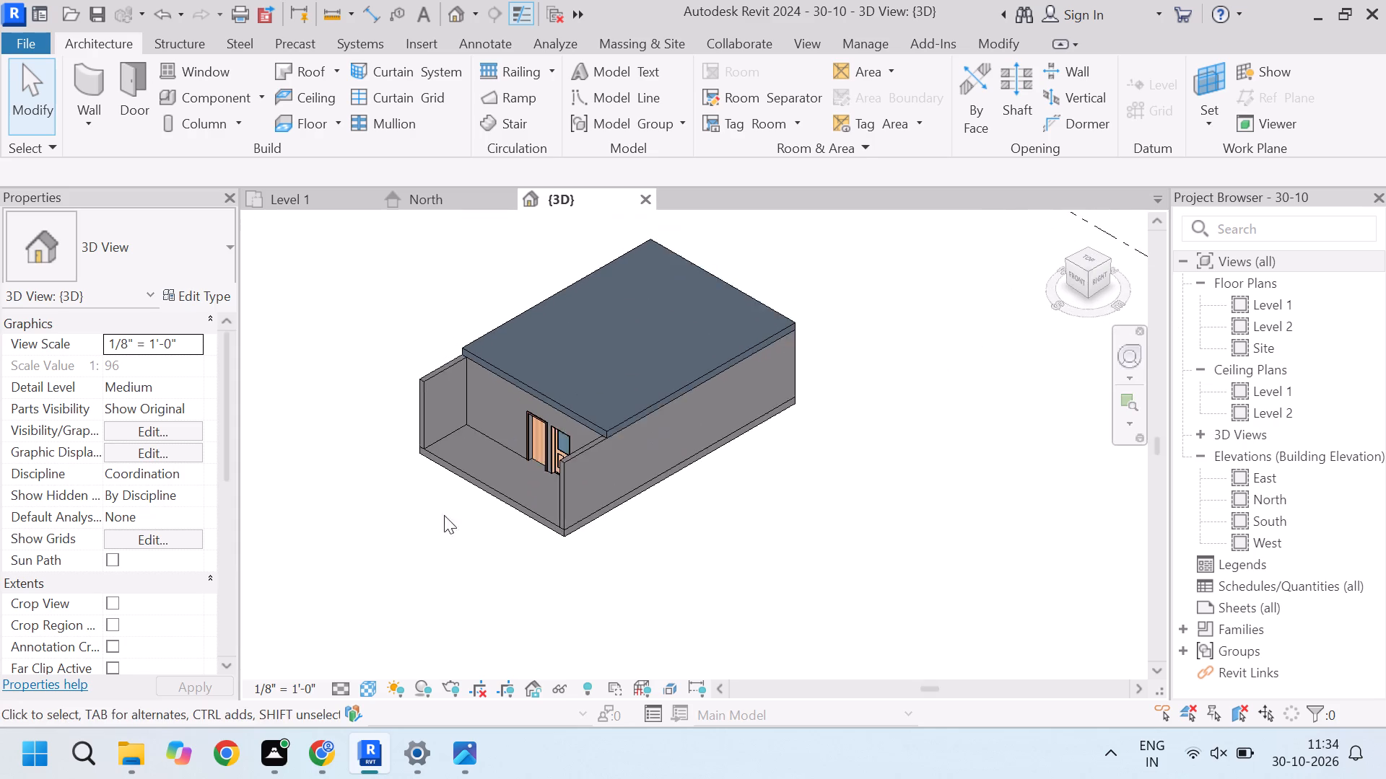
drag(1088, 284, 1084, 252)
scroll(500, 485, up, 4)
scroll(536, 411, down, 2)
scroll(611, 279, up, 3)
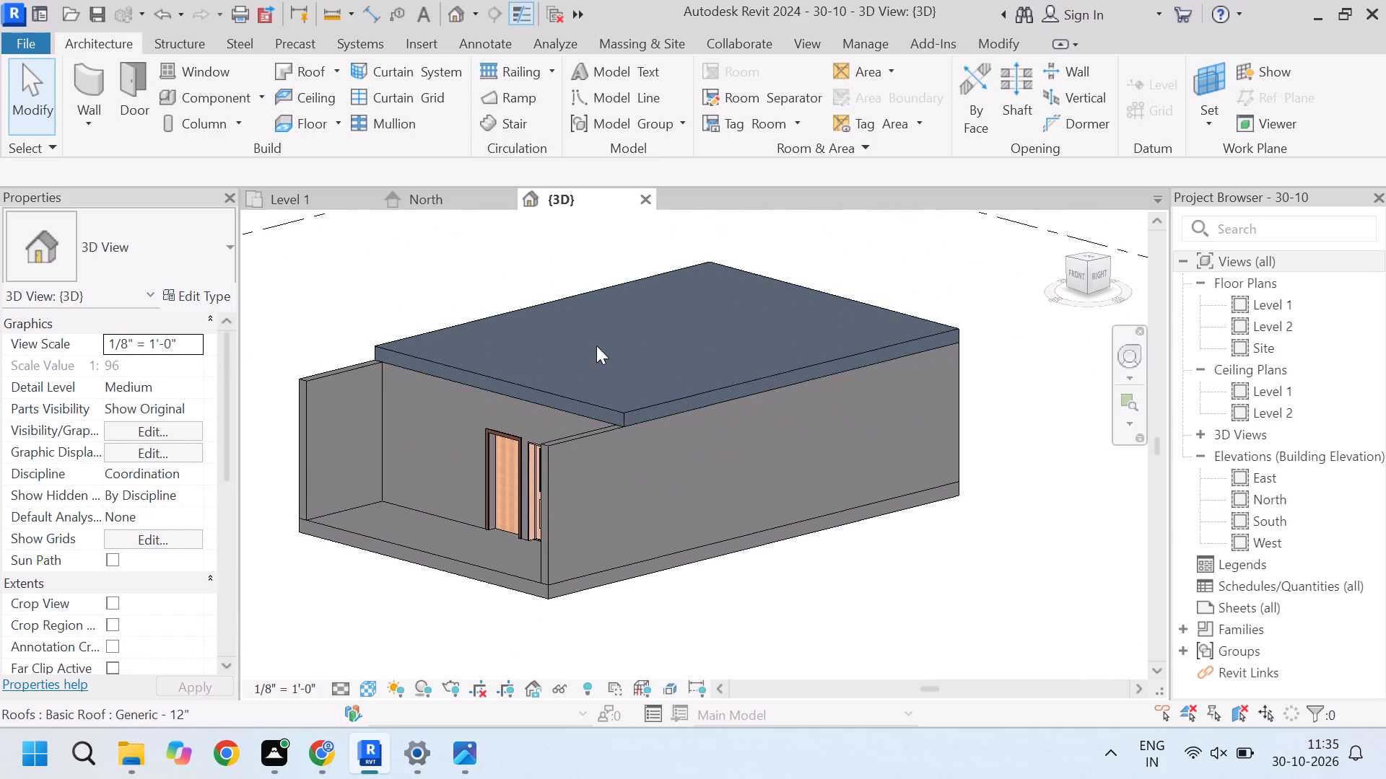
click(597, 346)
click(590, 395)
right_click(590, 395)
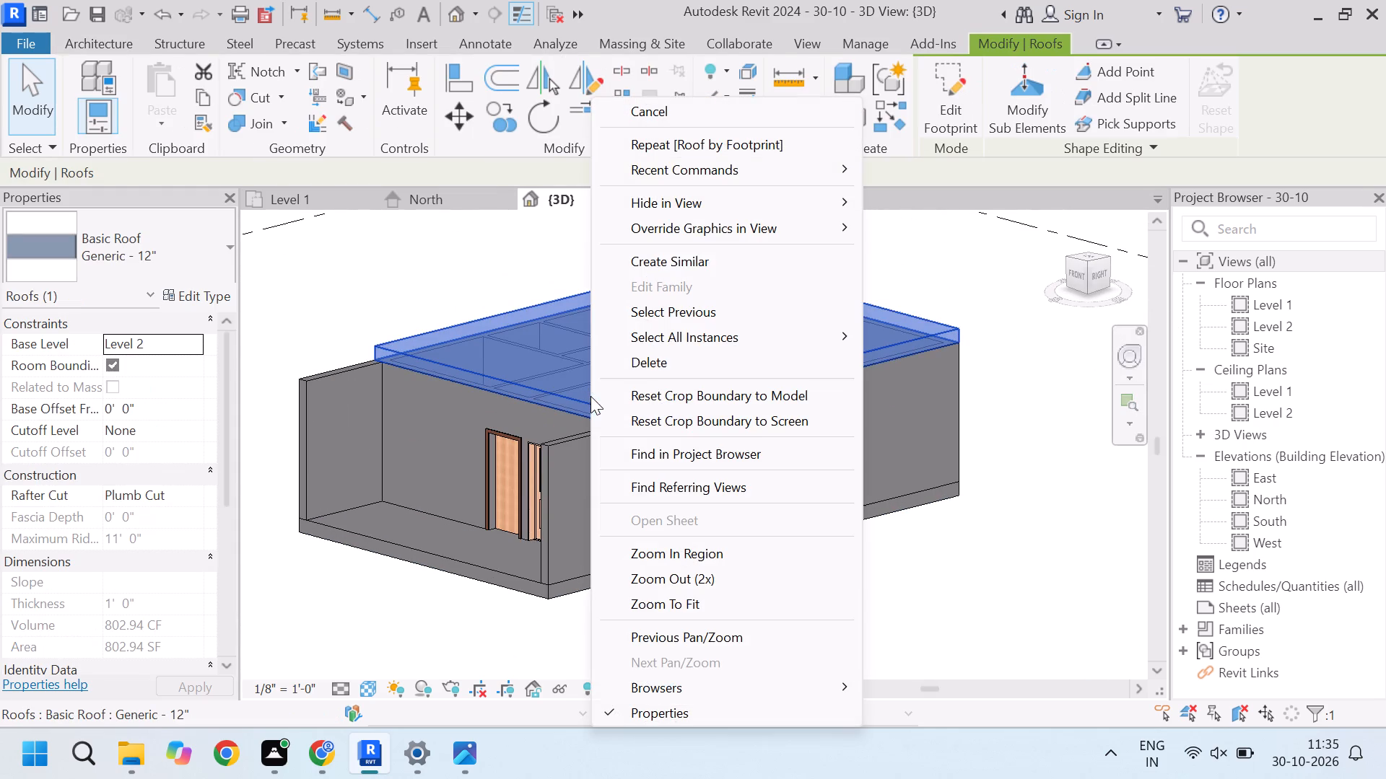
key(Delete)
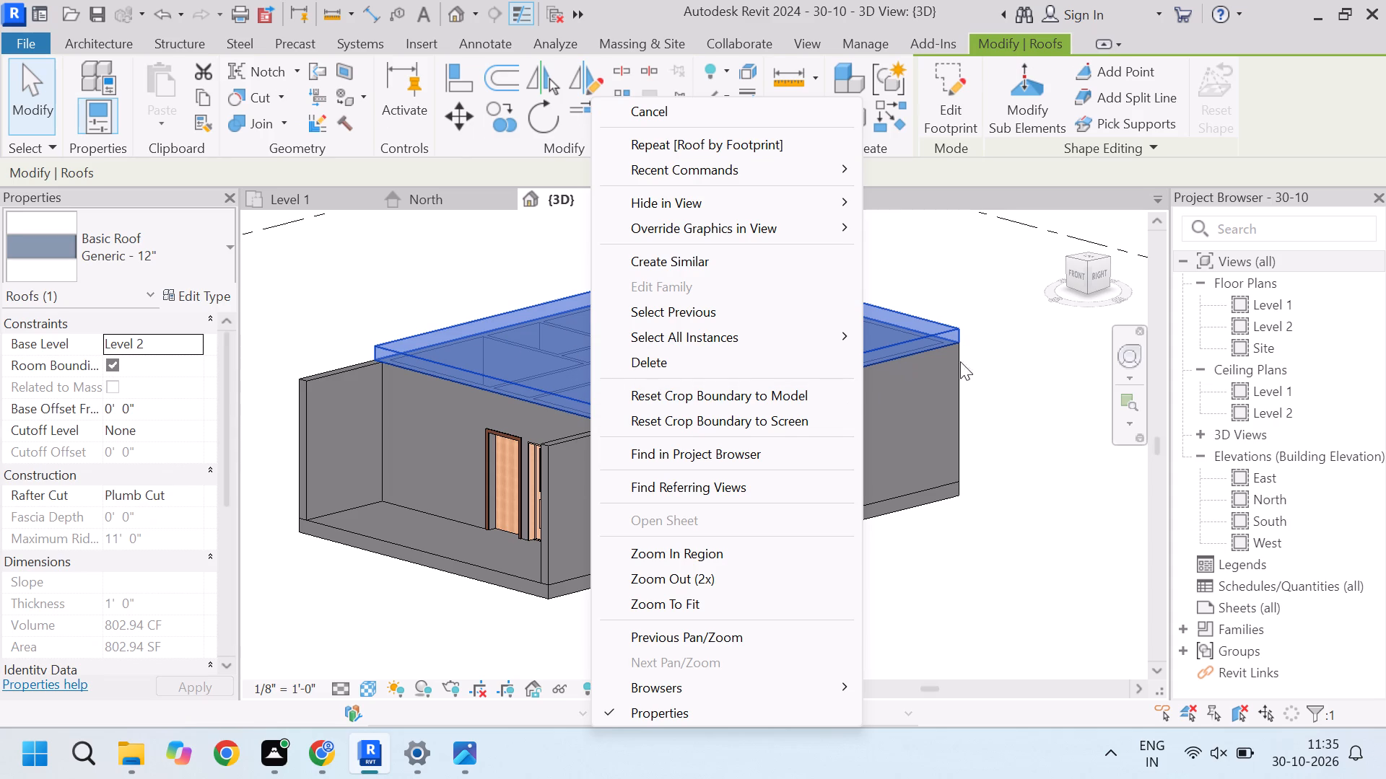
click(995, 330)
key(Delete)
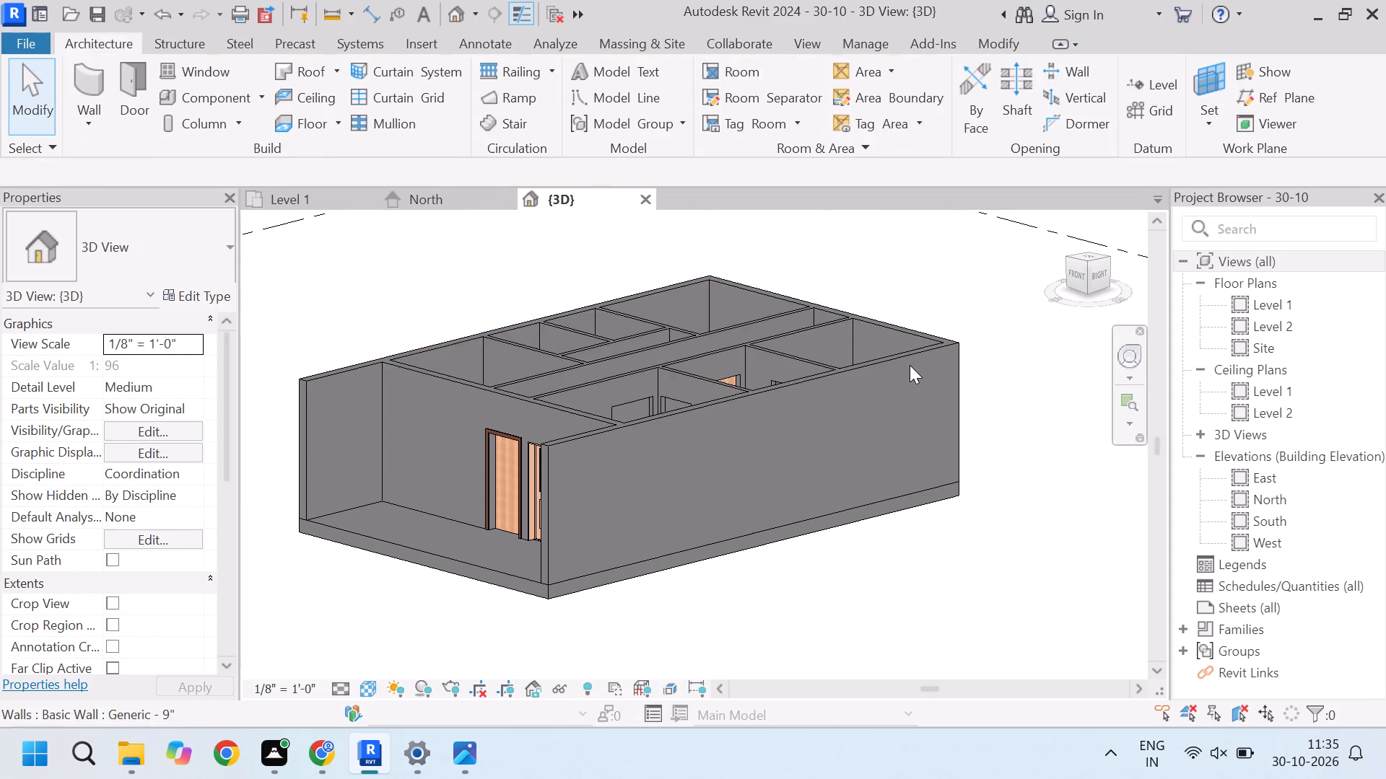
Inspect the open rooms, interior walls and doors from above in the 3D view.
scroll(908, 372, down, 2)
middle_drag(800, 353, 792, 449)
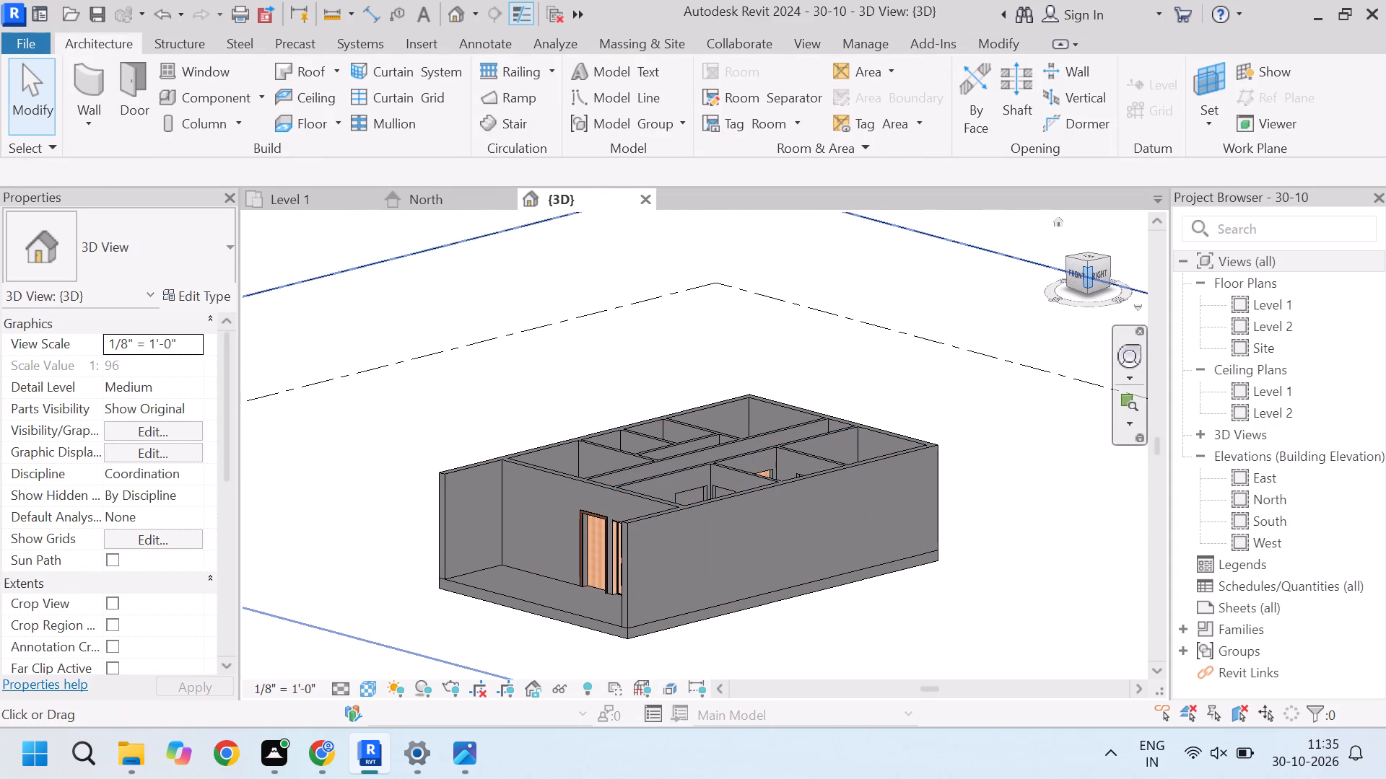
drag(1084, 275, 1085, 314)
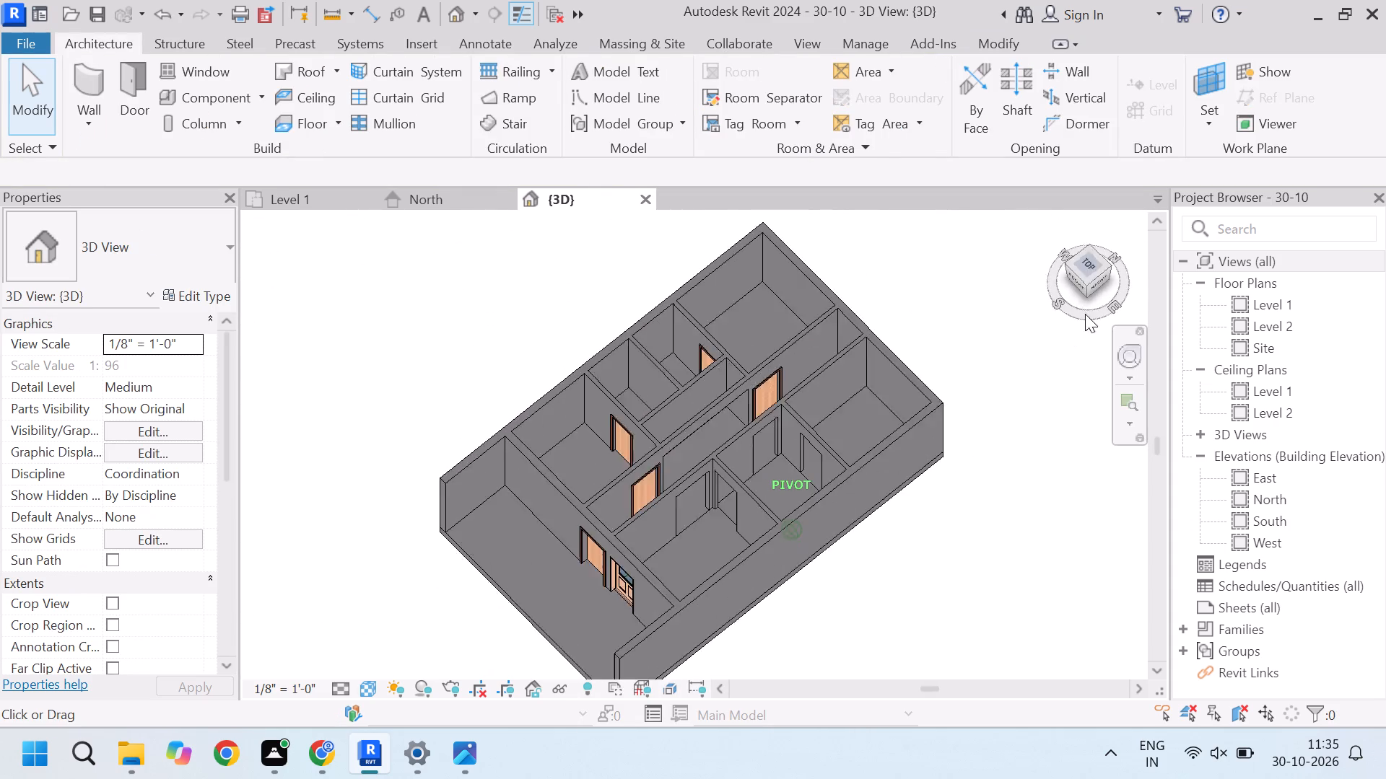
drag(1085, 314, 1099, 289)
scroll(835, 325, down, 3)
scroll(746, 446, up, 4)
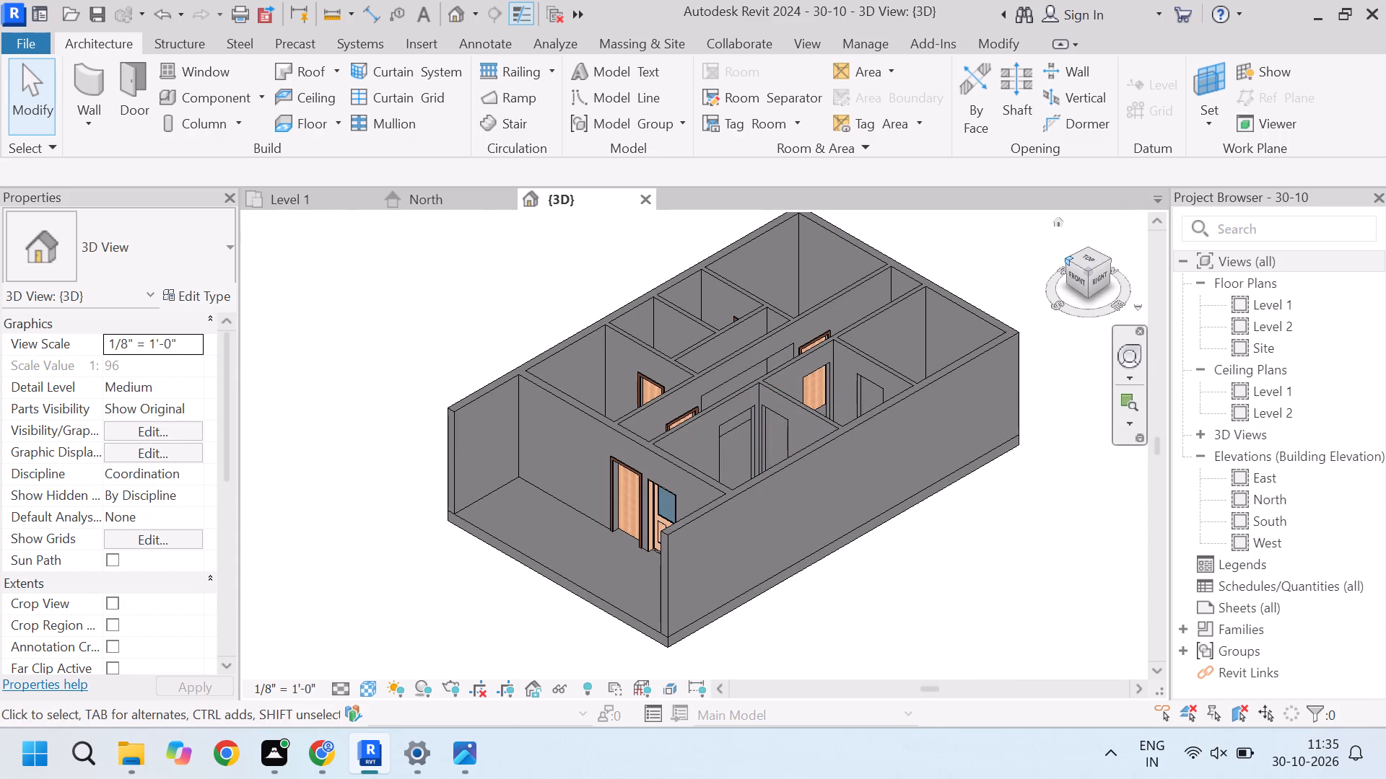
click(1096, 258)
On Level 1, place Fixed 36" x 48" windows centred in the rear outer walls of Bedroom 1 and the Kitchen.
click(303, 195)
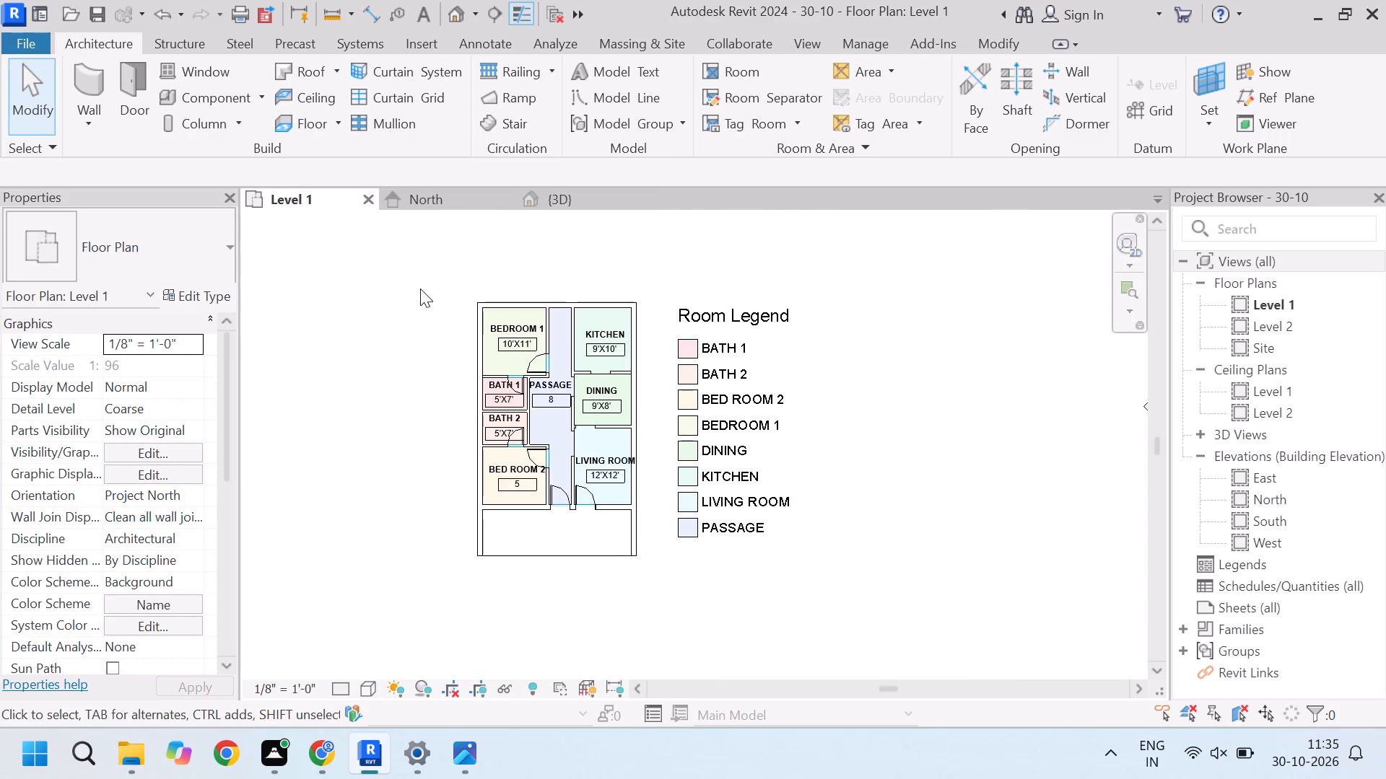
click(195, 63)
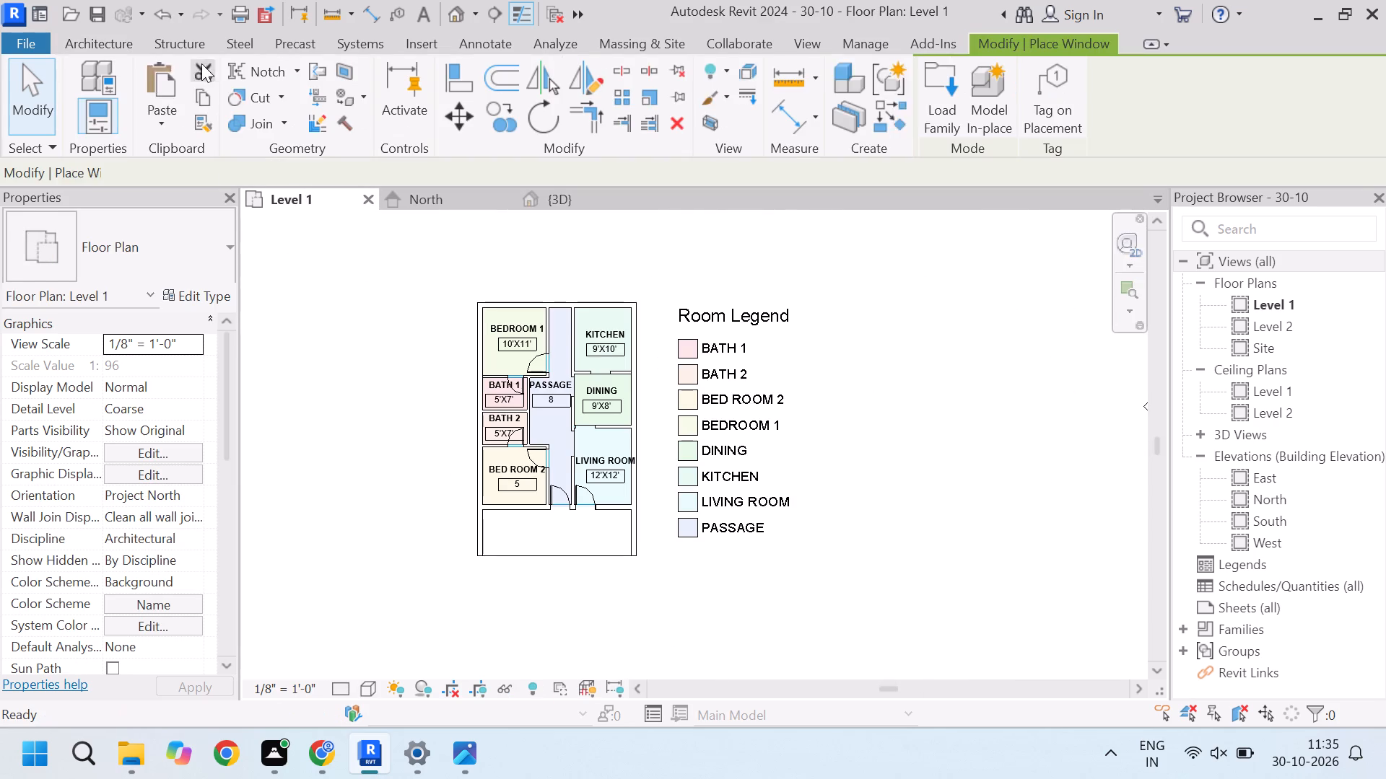
scroll(508, 306, up, 6)
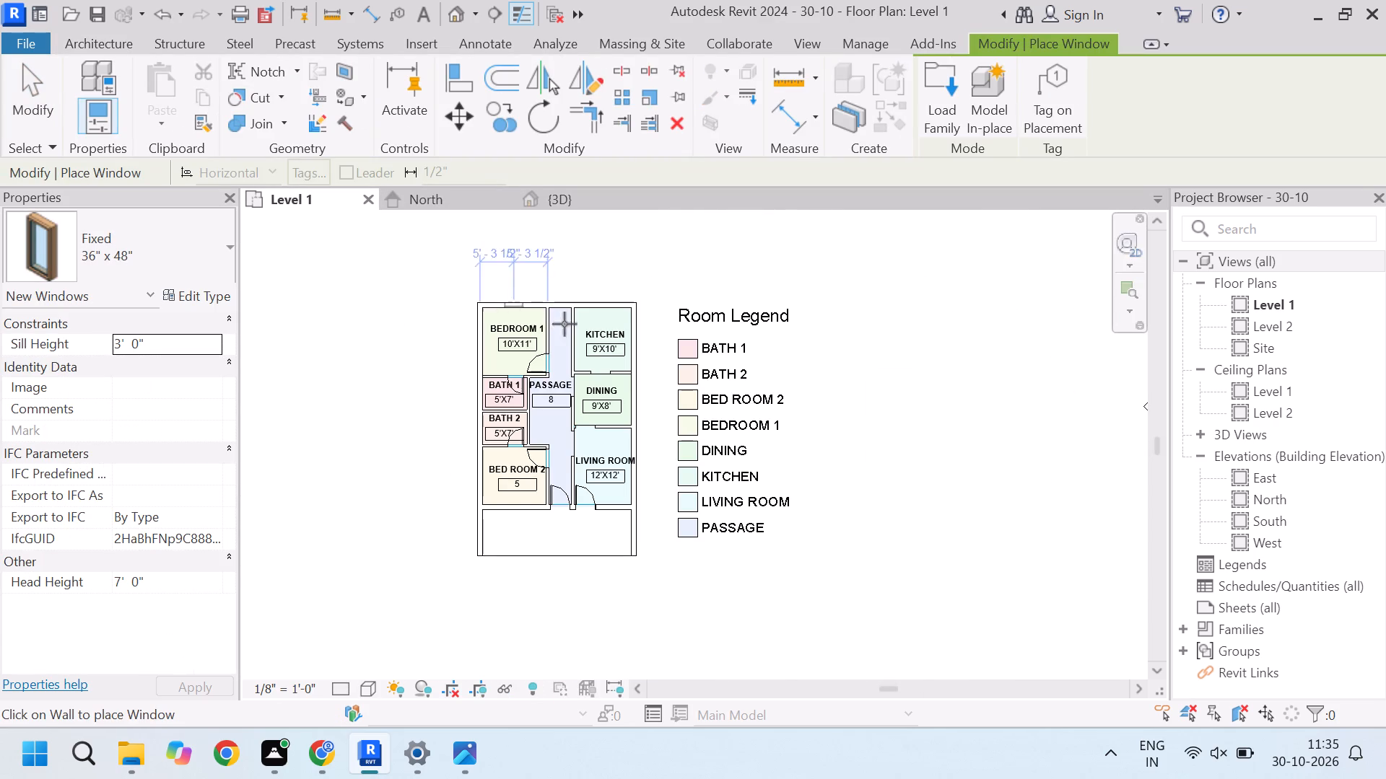
scroll(536, 314, up, 5)
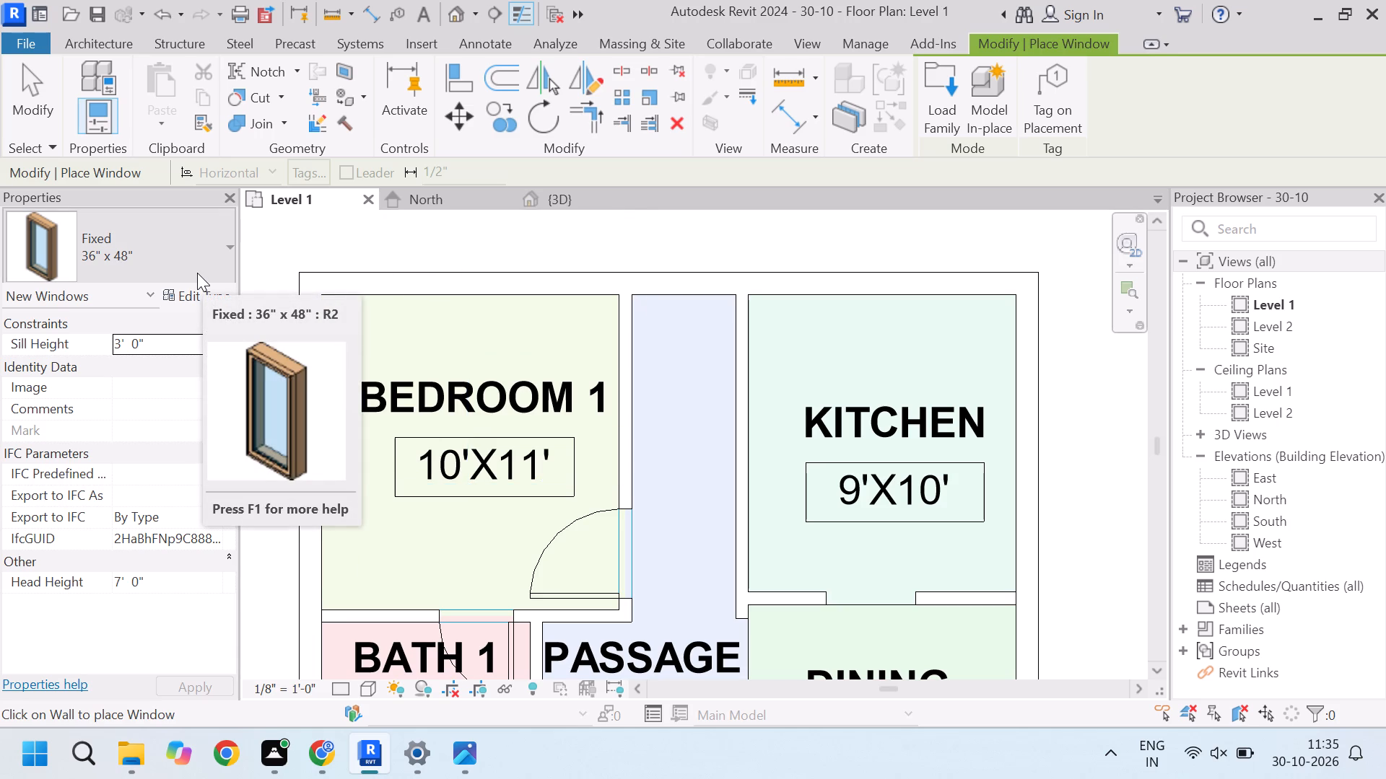
click(471, 278)
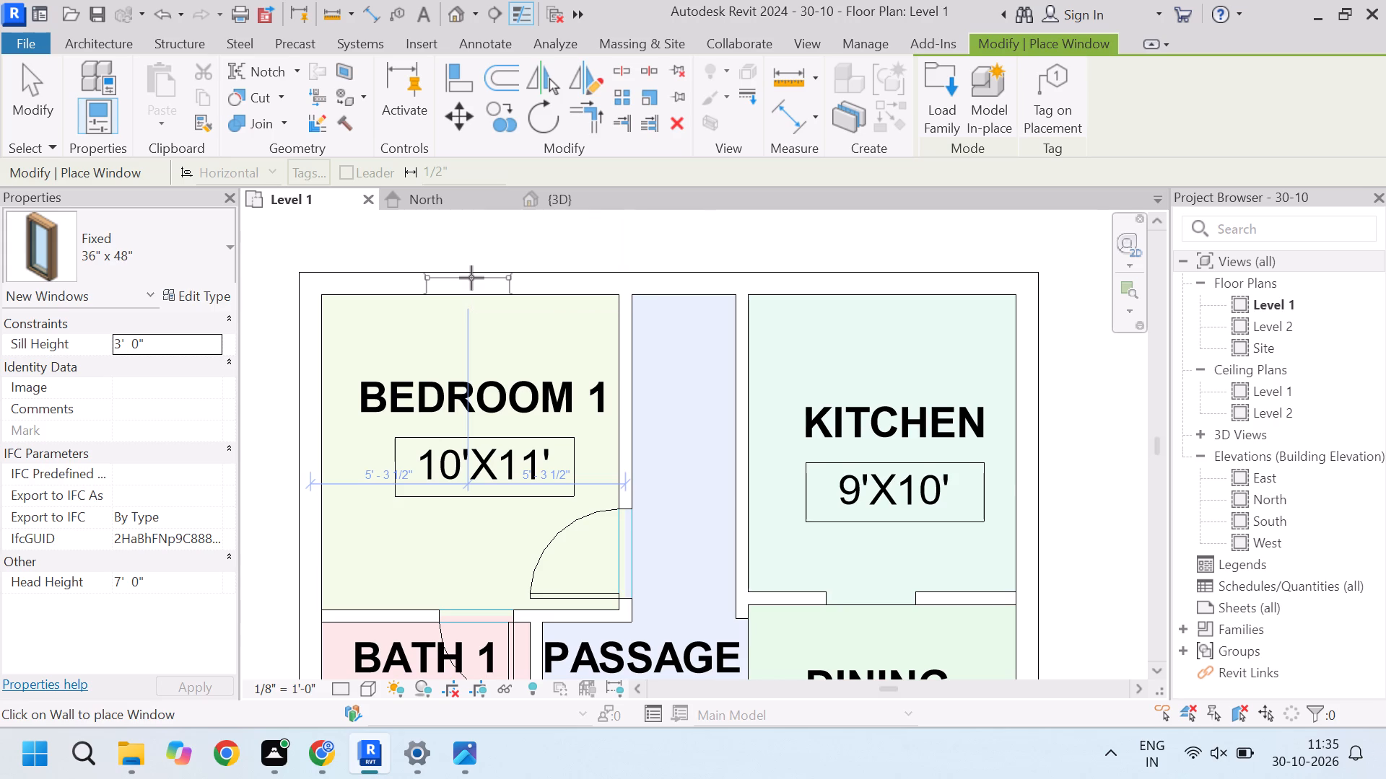
click(890, 270)
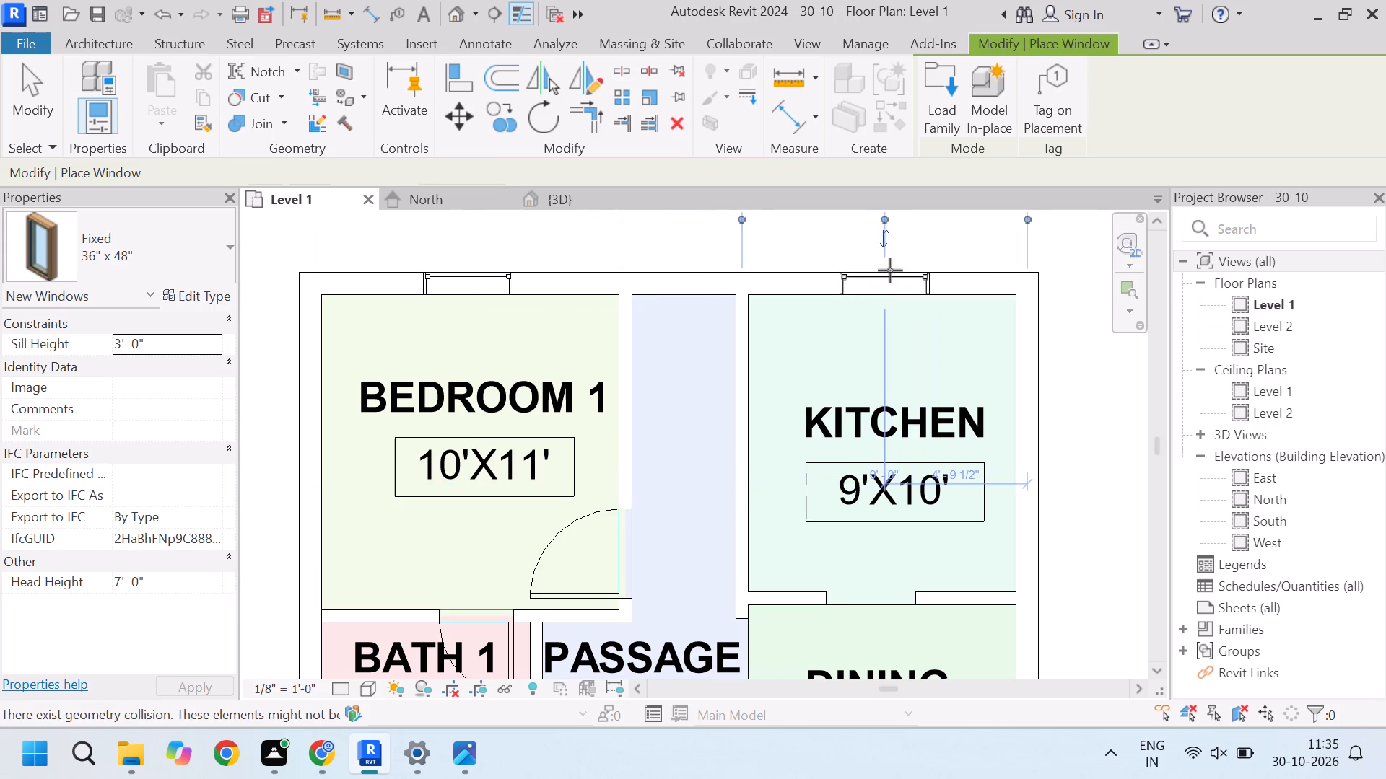
Place Fixed 36" x 48" windows in the outer side walls: one in Bed Room 2, two in the Living Room and one in Dining.
scroll(890, 270, down, 5)
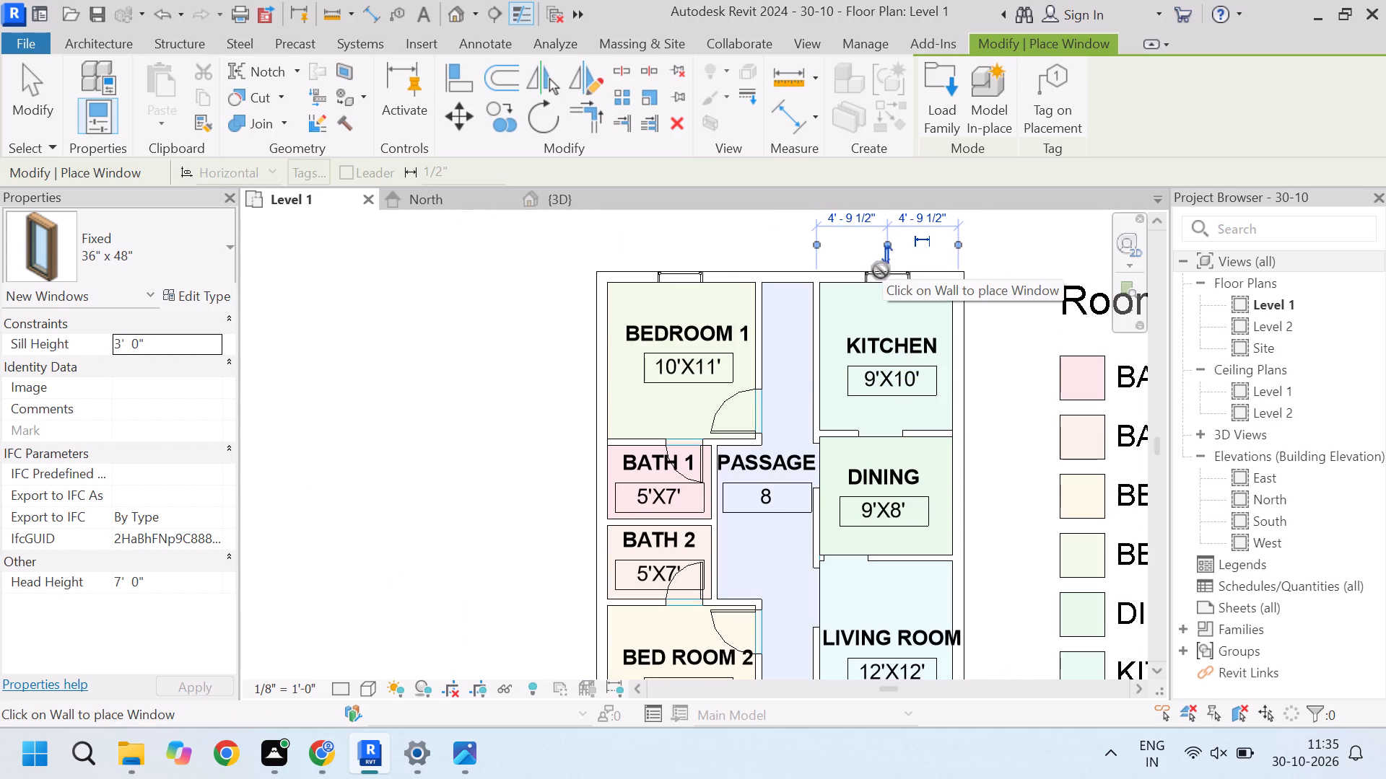
scroll(876, 268, down, 5)
scroll(771, 435, up, 5)
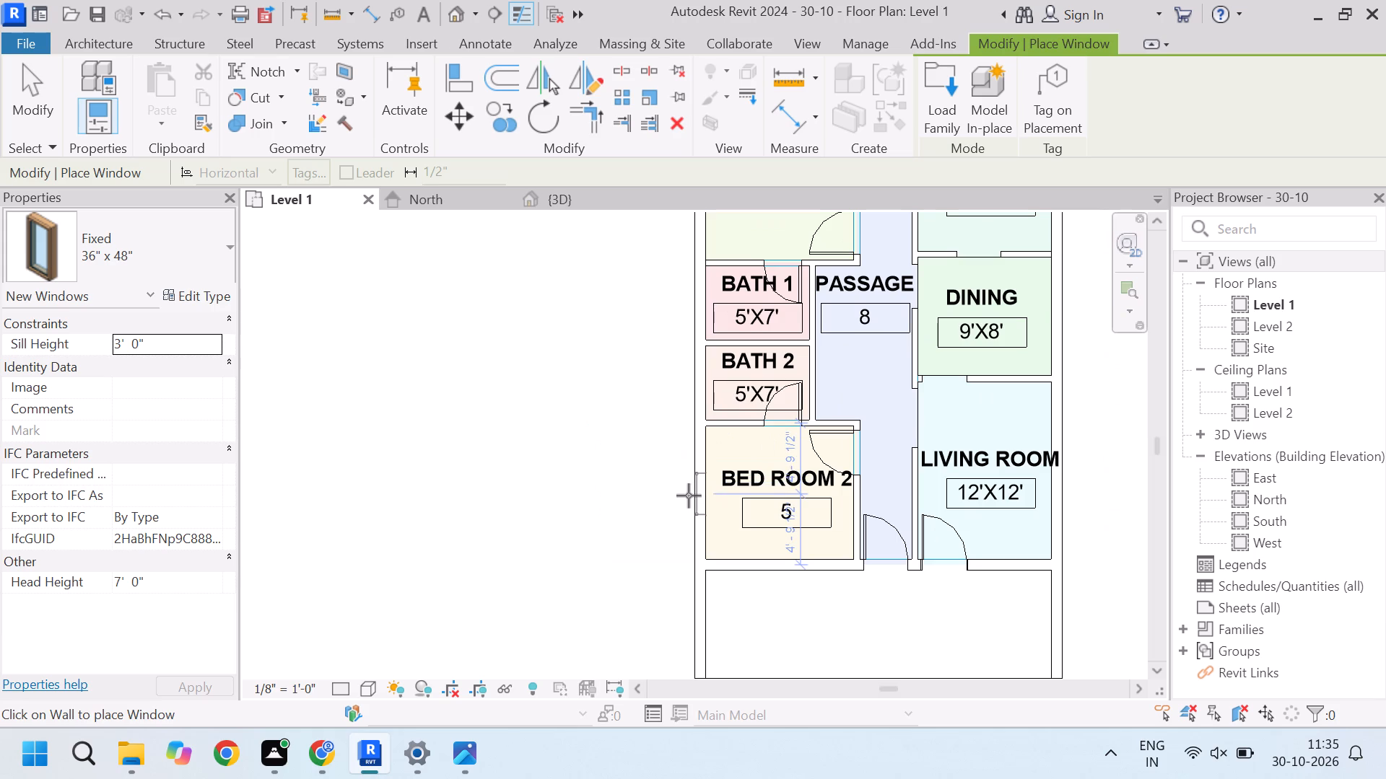
click(687, 496)
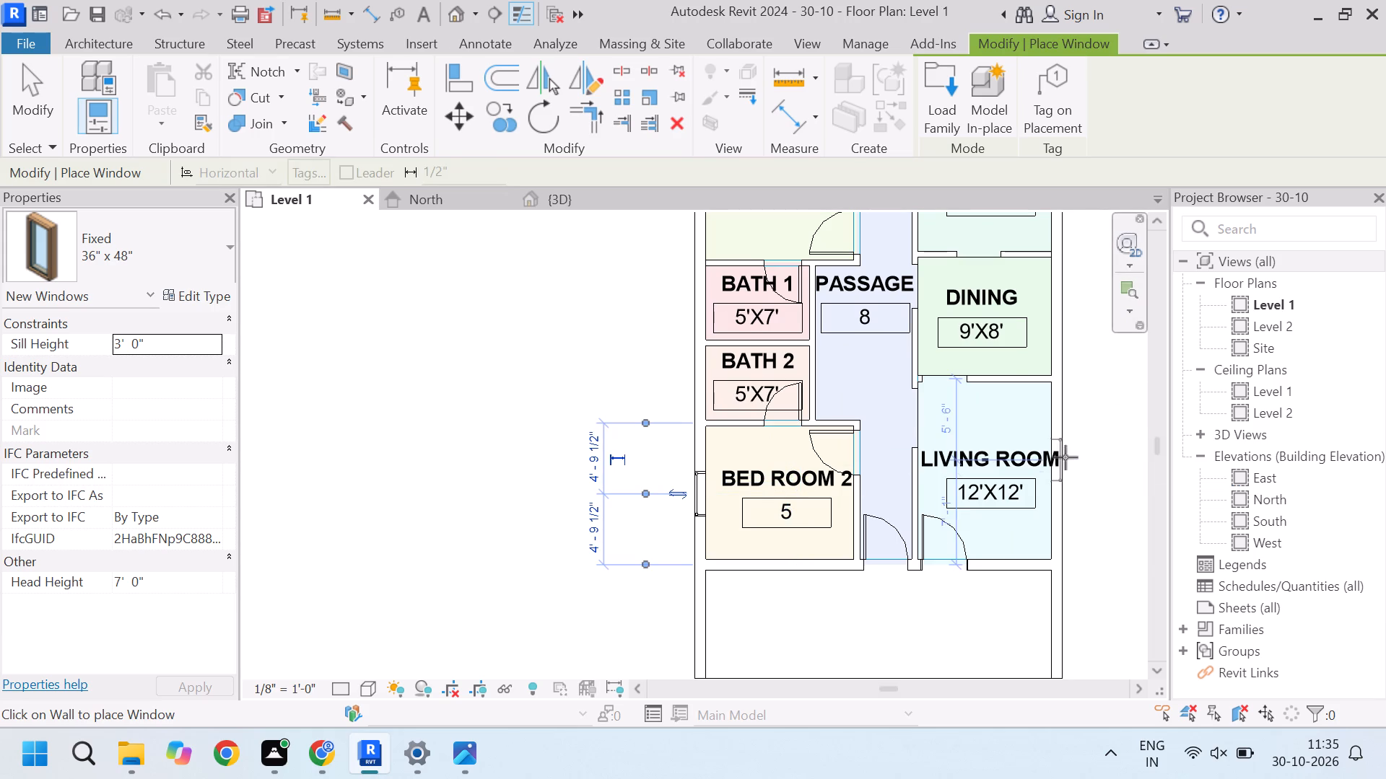
click(1062, 519)
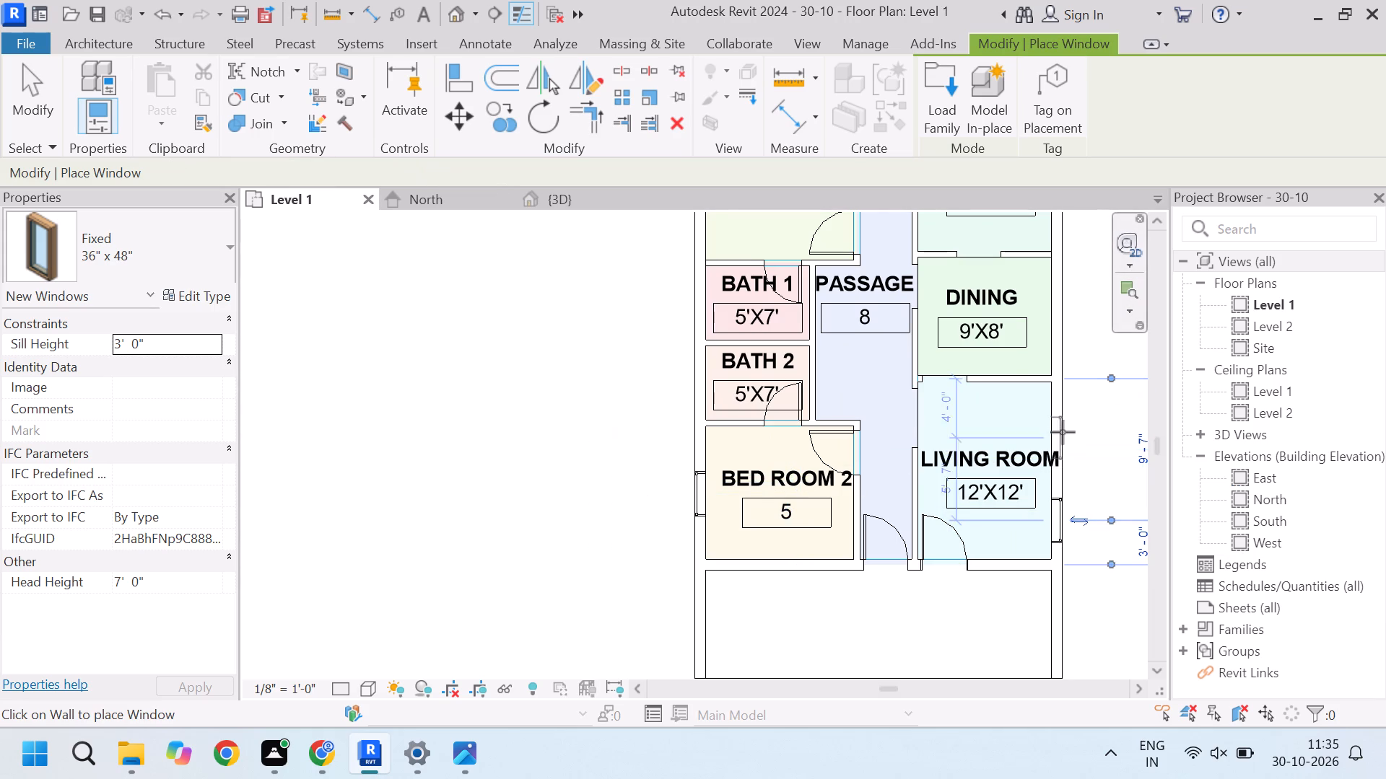
click(1065, 407)
scroll(880, 437, down, 3)
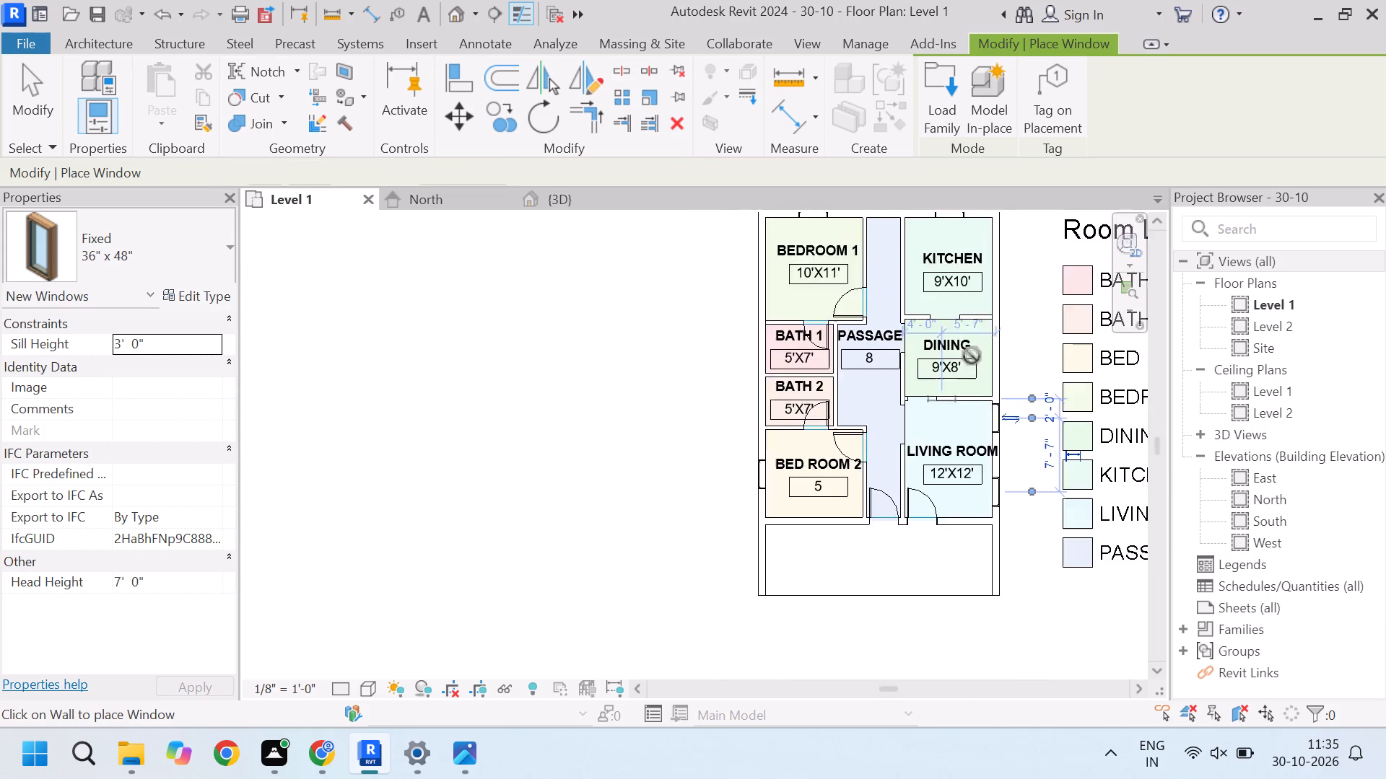
scroll(972, 337, up, 4)
click(1013, 382)
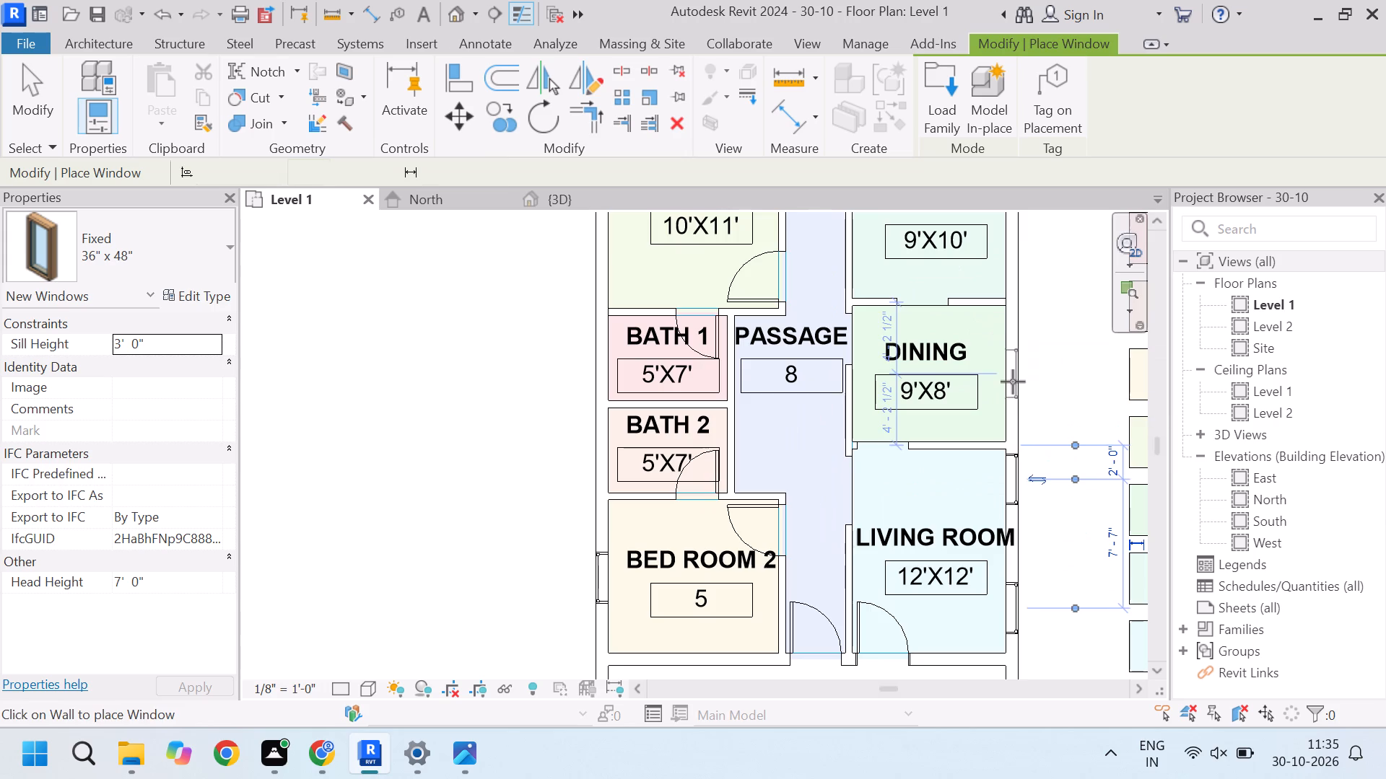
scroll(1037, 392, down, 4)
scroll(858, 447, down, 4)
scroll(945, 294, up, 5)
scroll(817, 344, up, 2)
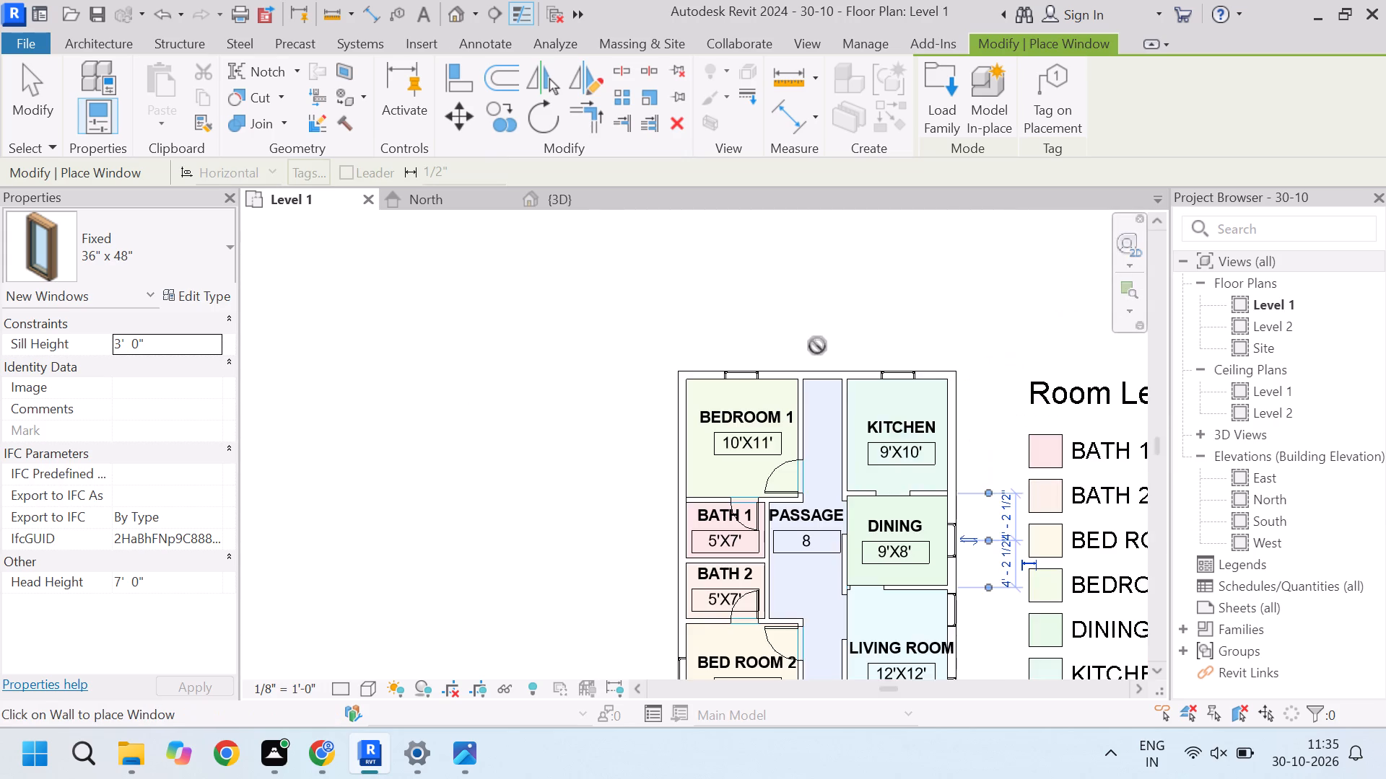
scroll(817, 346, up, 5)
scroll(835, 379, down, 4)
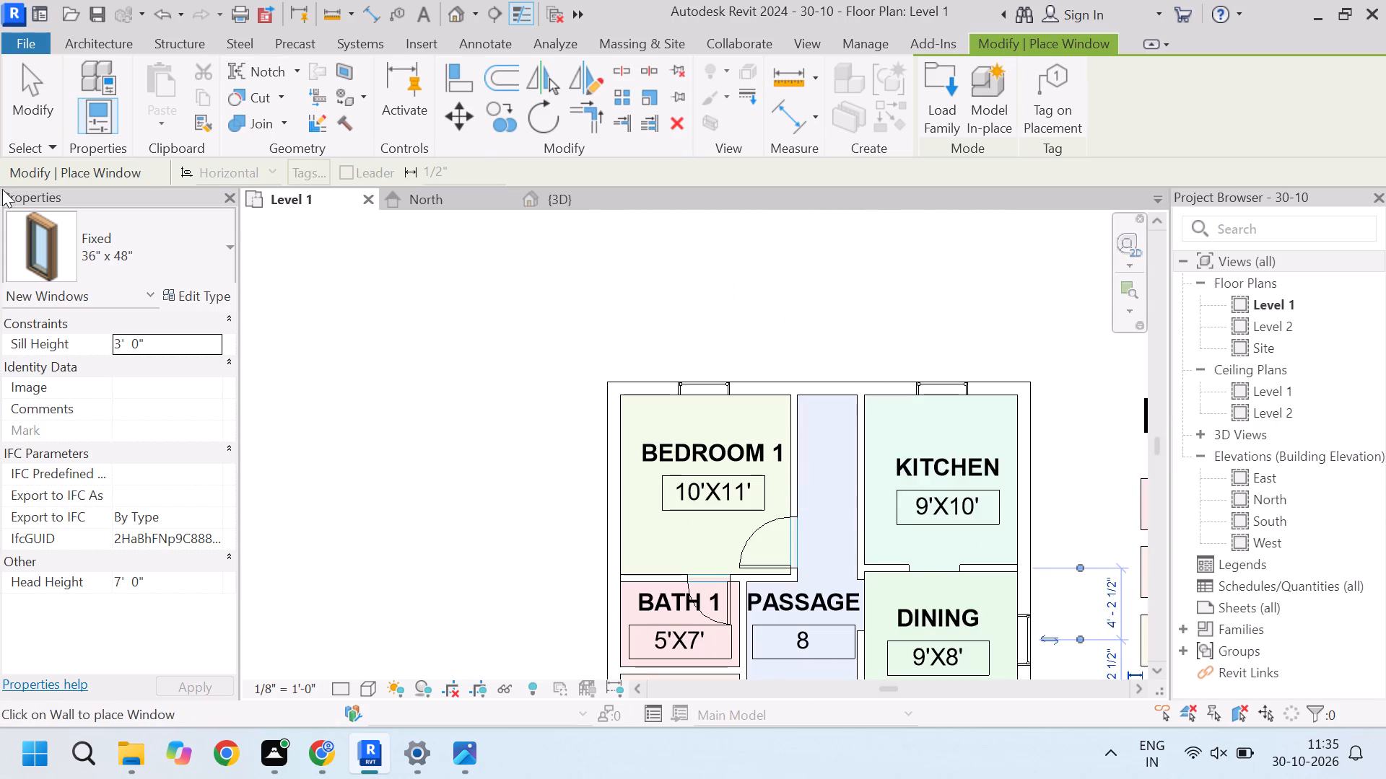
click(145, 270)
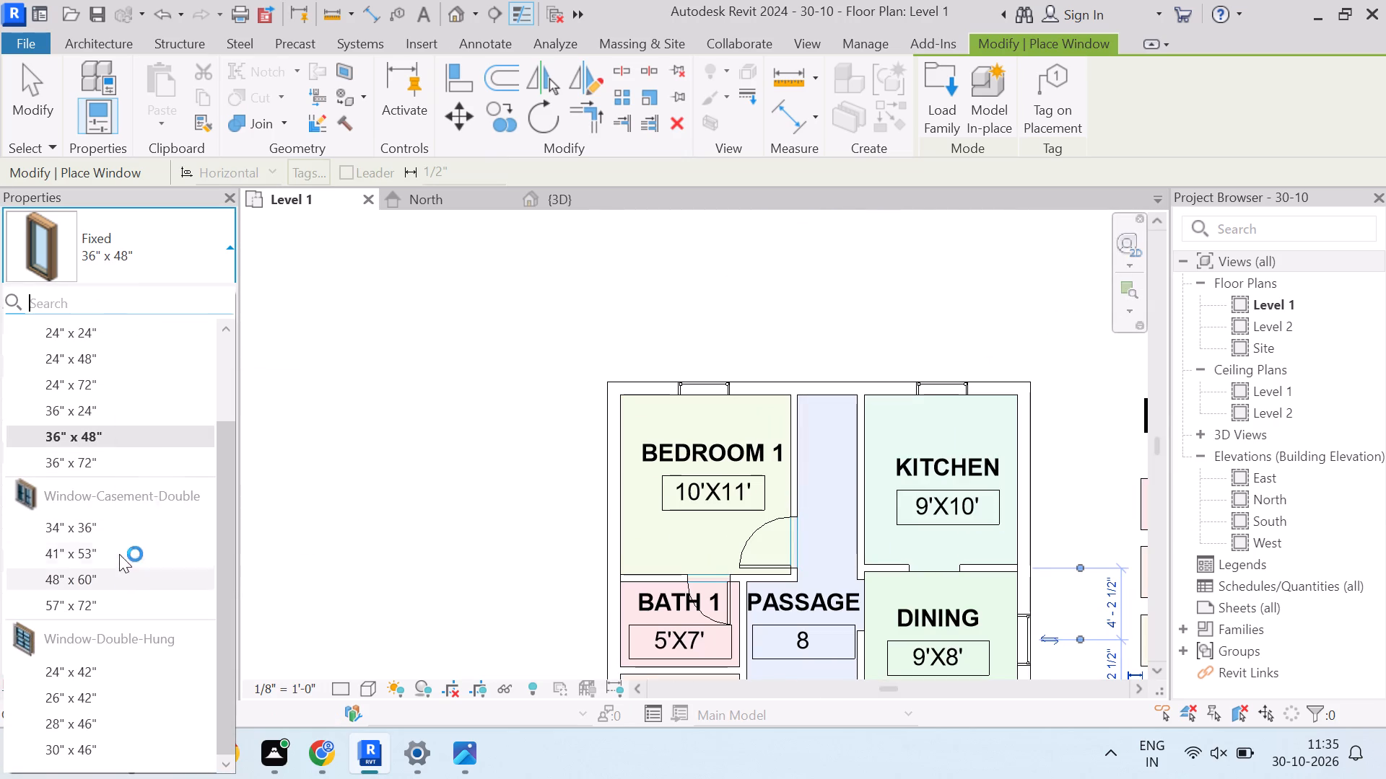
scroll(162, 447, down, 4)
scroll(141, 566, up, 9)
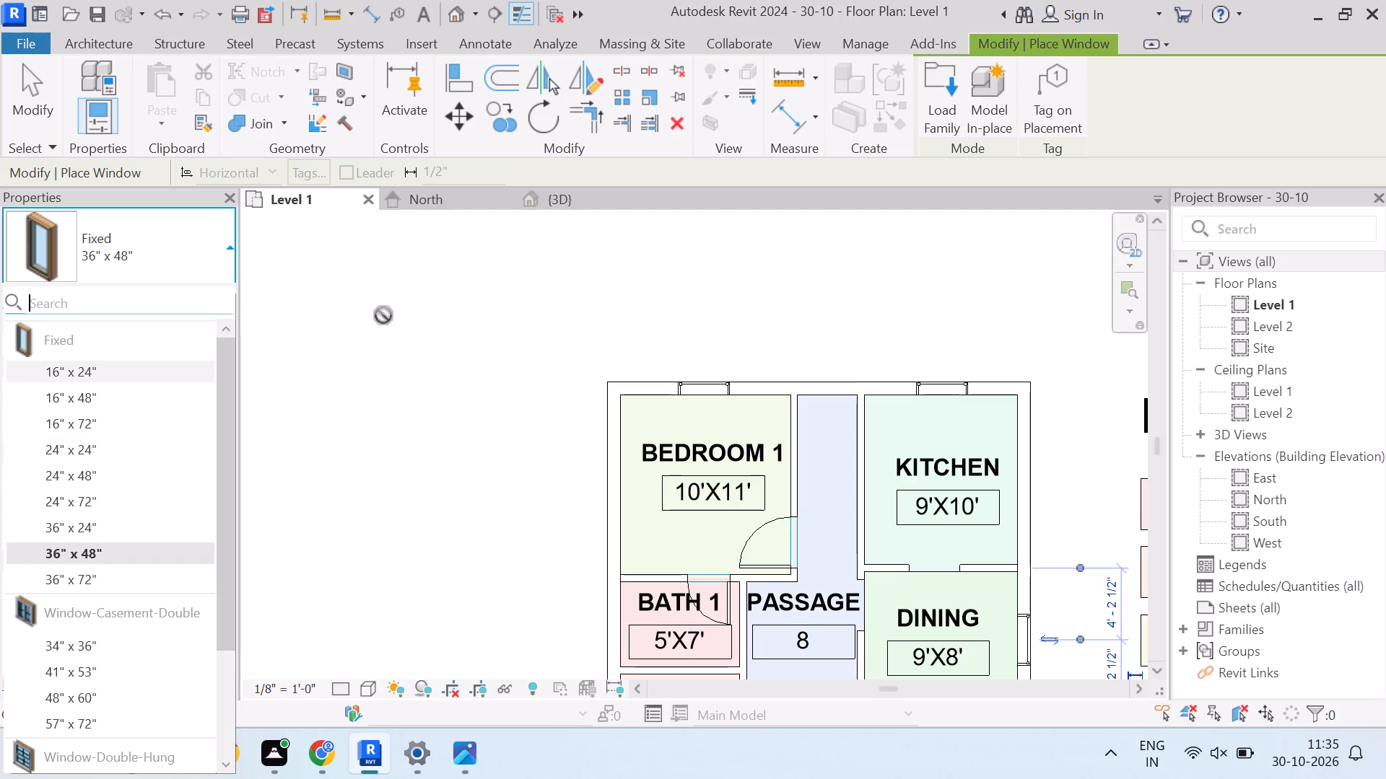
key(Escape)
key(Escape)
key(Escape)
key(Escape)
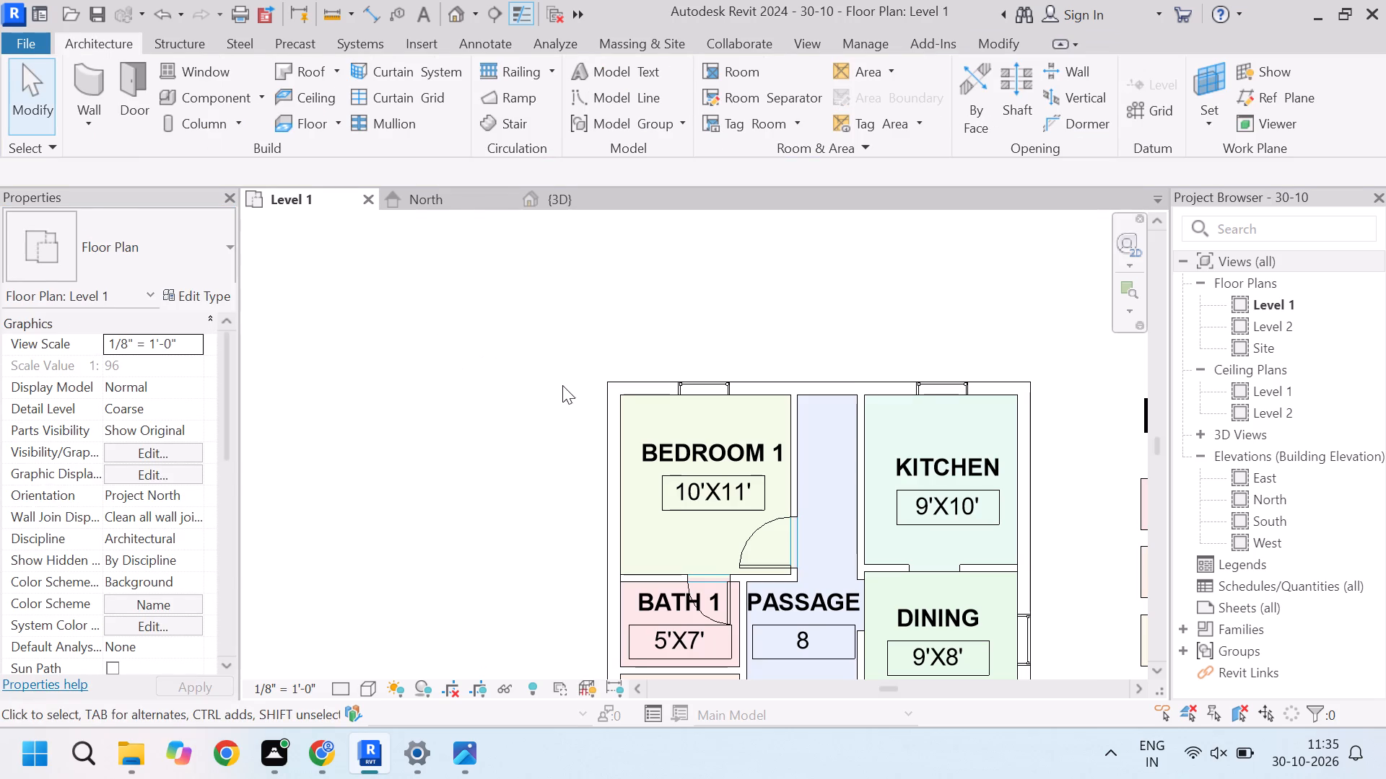
Load the Window-Louvers family from the US library's Windows folder for window placement.
click(179, 71)
click(946, 95)
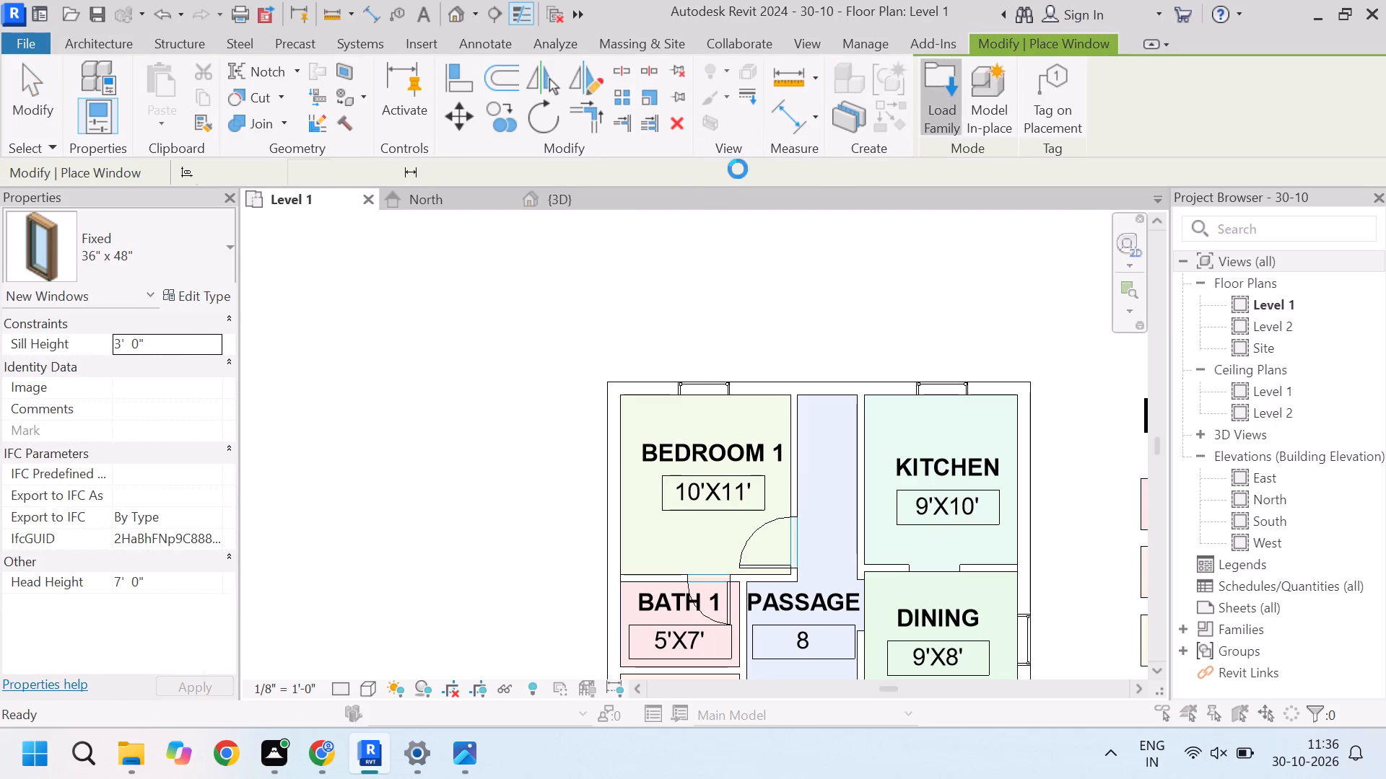
click(965, 162)
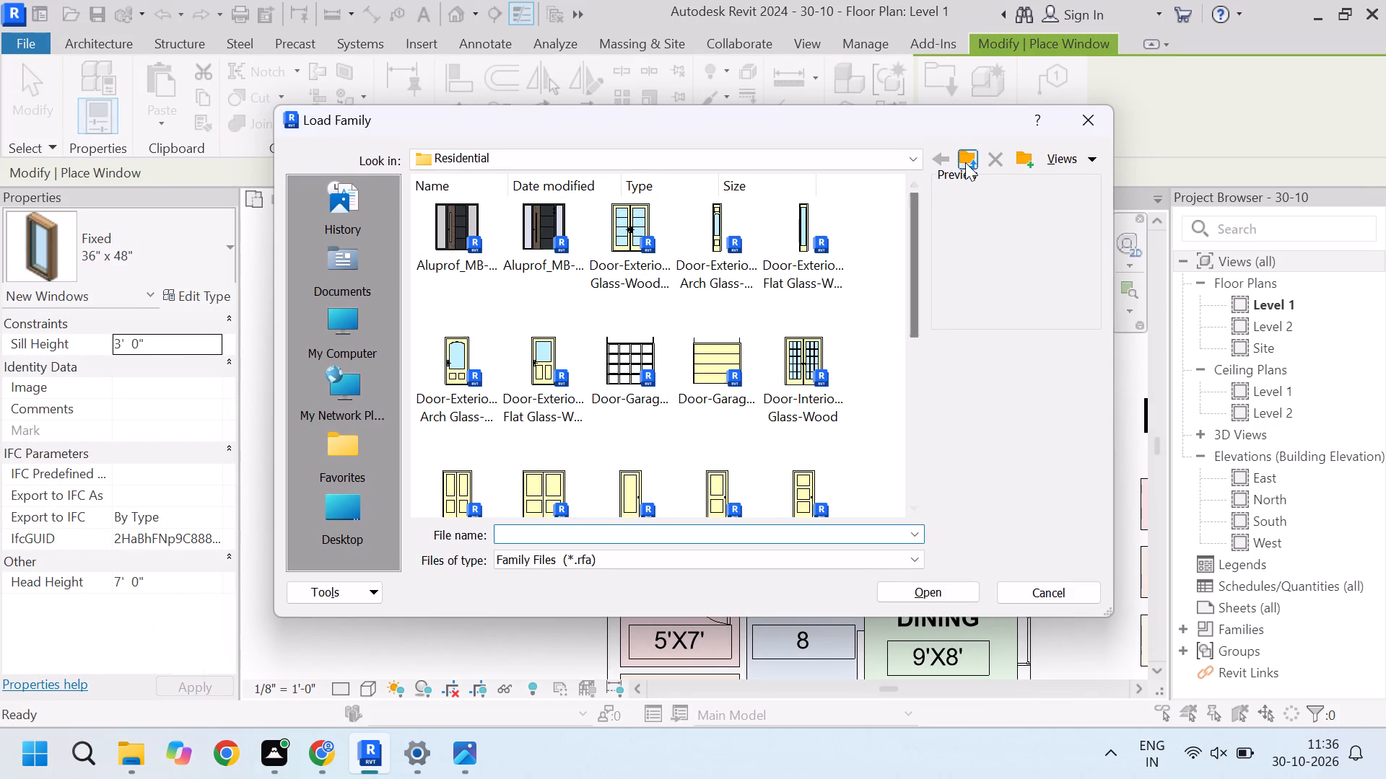
scroll(717, 398, down, 6)
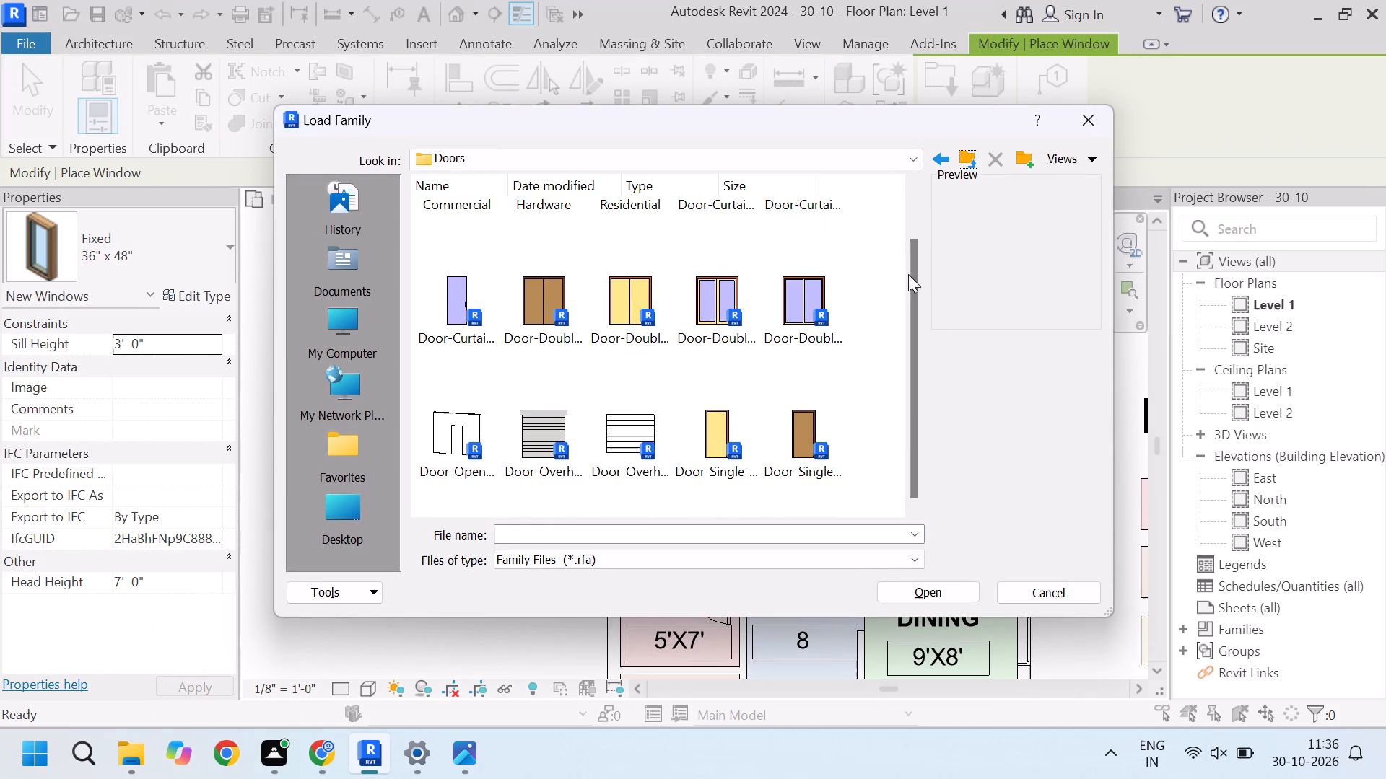
click(972, 167)
scroll(619, 399, down, 11)
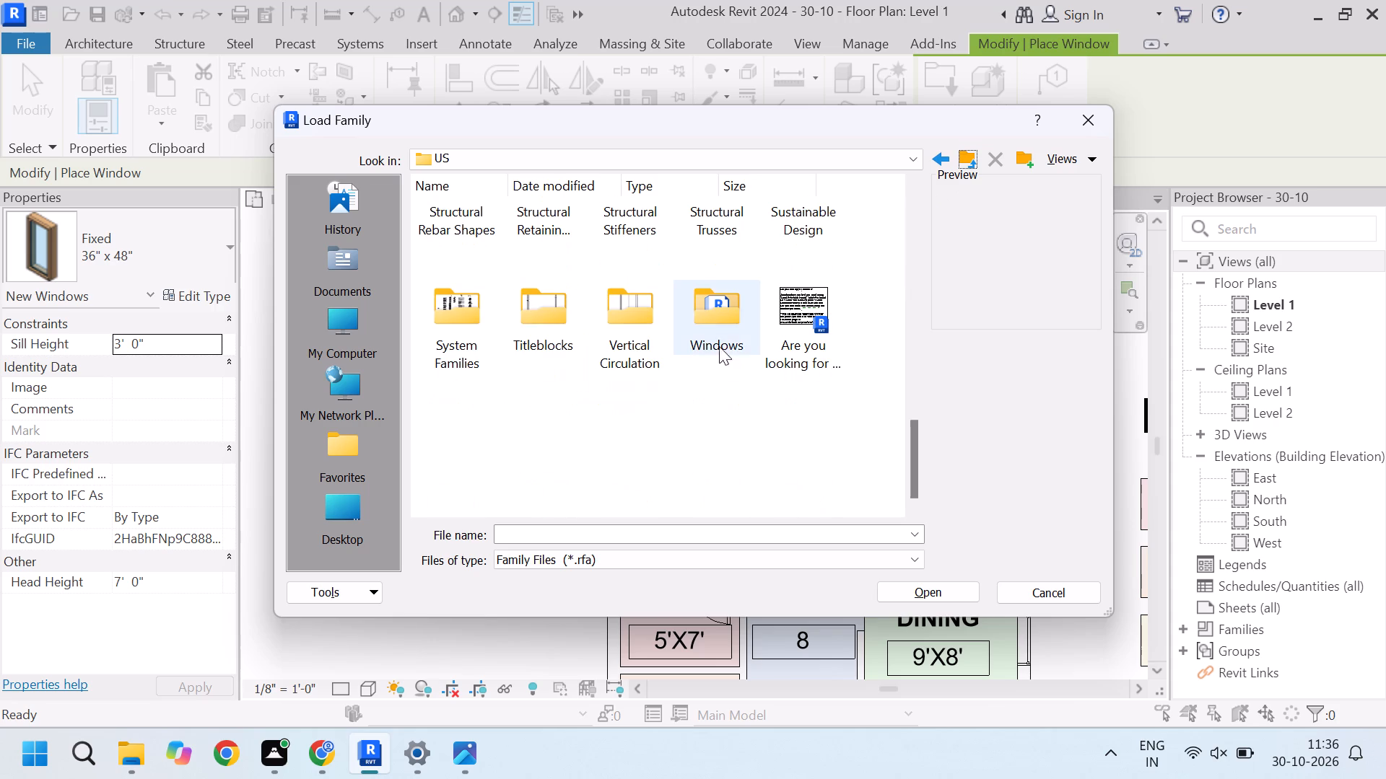
double_click(728, 327)
scroll(617, 366, down, 12)
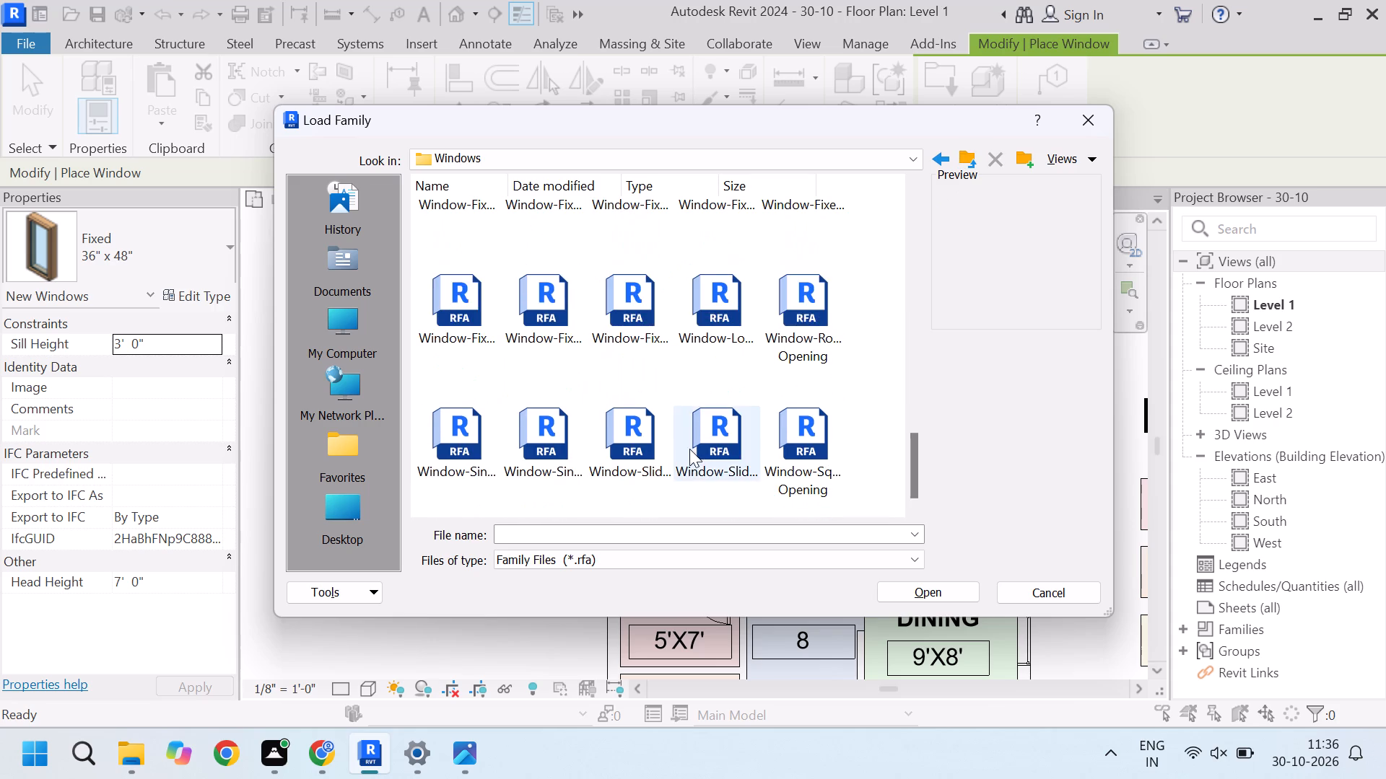
scroll(689, 449, down, 5)
click(727, 317)
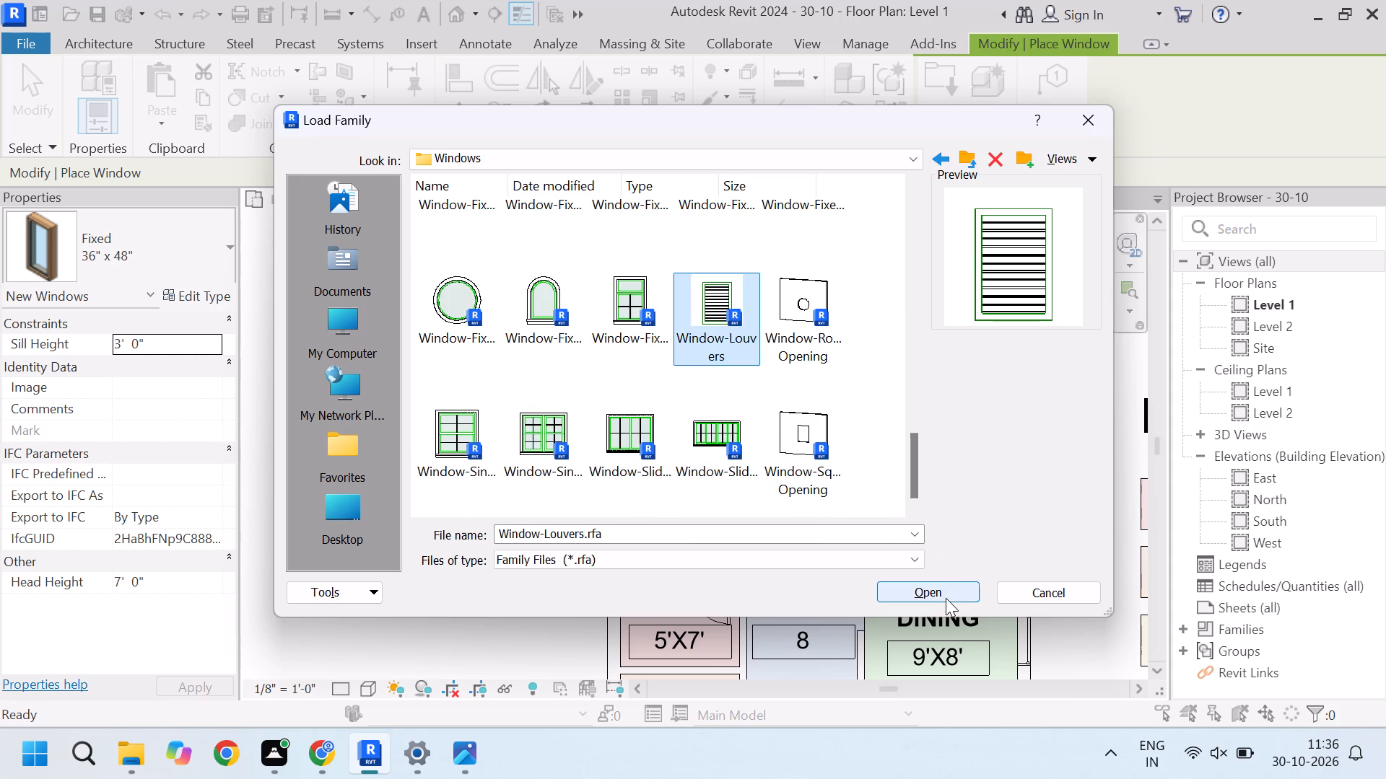
click(946, 598)
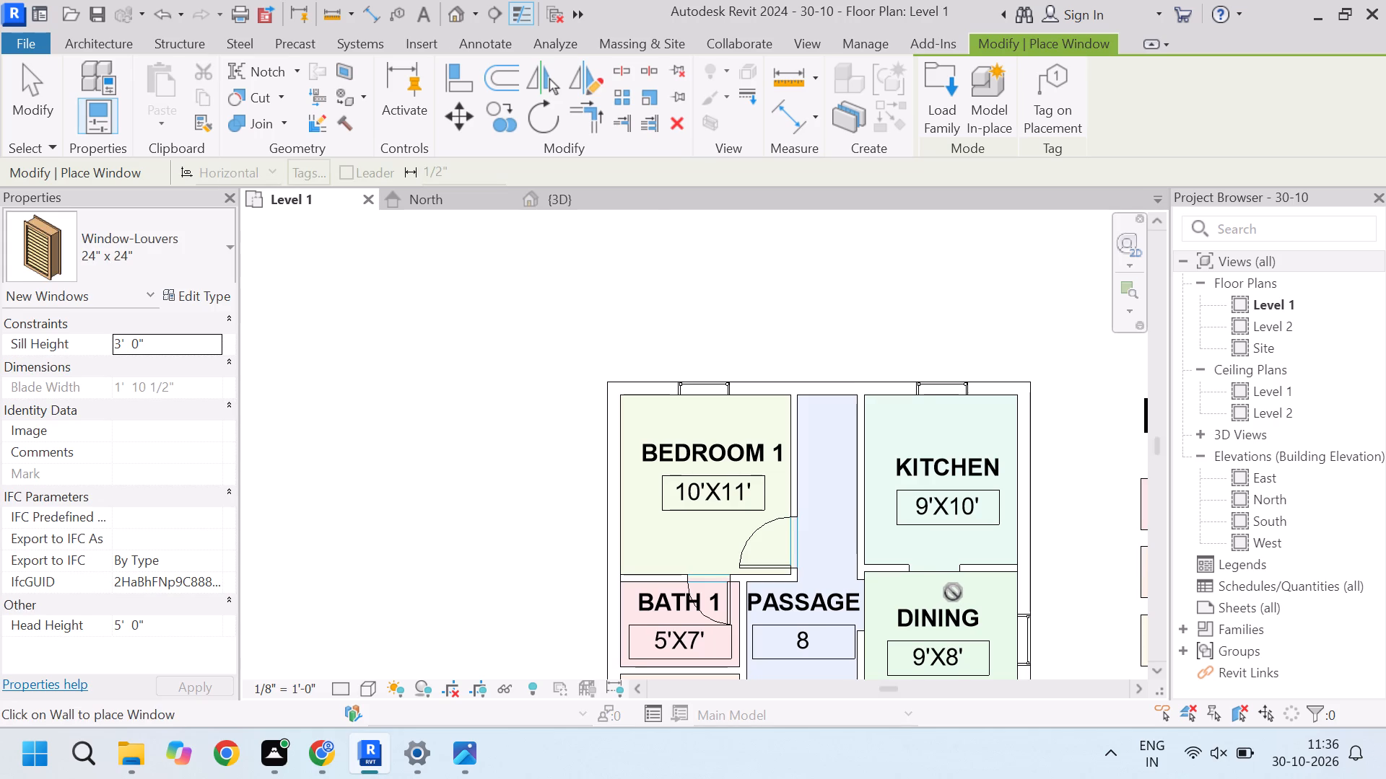
Place one Window-Louvers 24" x 24" window in the outer wall of Bath 1, centred, and one in Bath 2's outer wall.
scroll(827, 396, up, 4)
scroll(393, 385, down, 5)
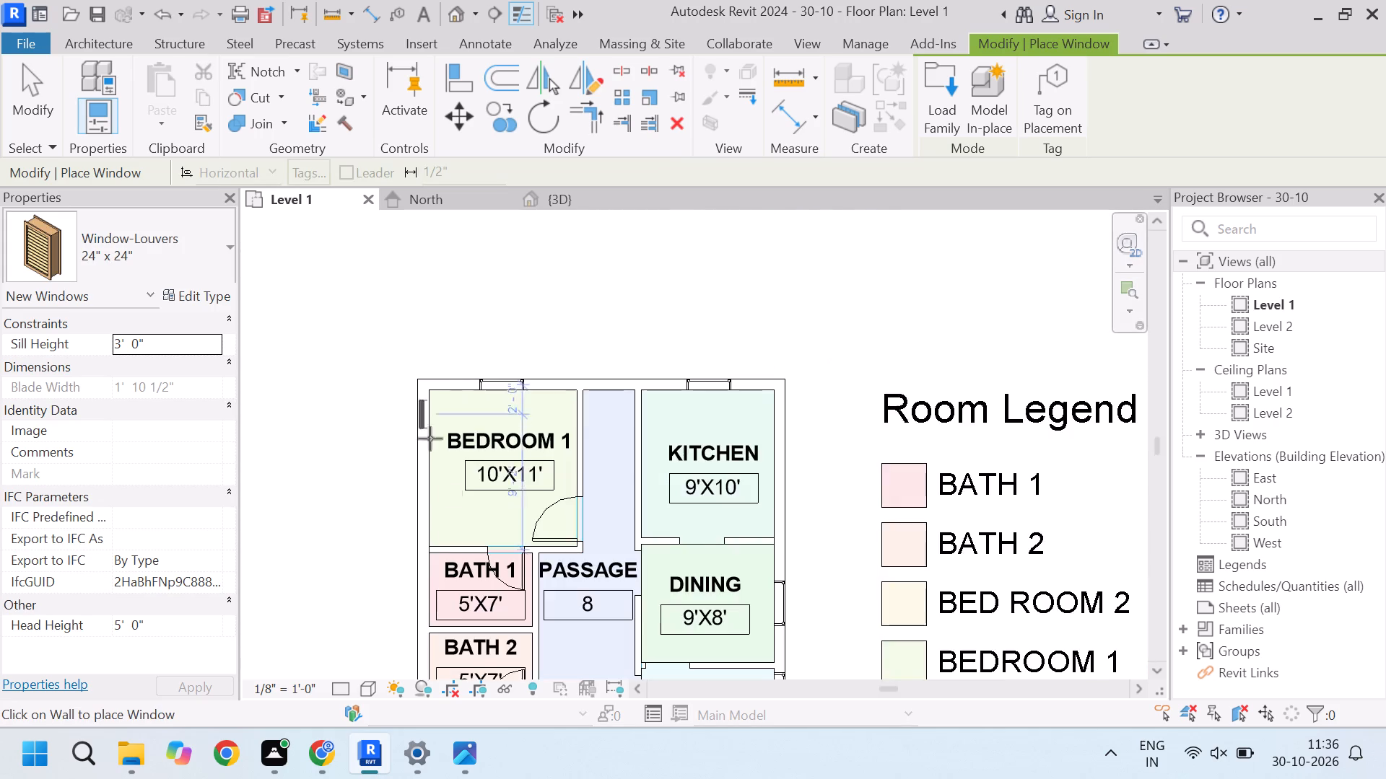
scroll(437, 565, up, 2)
scroll(454, 429, down, 3)
scroll(424, 564, up, 10)
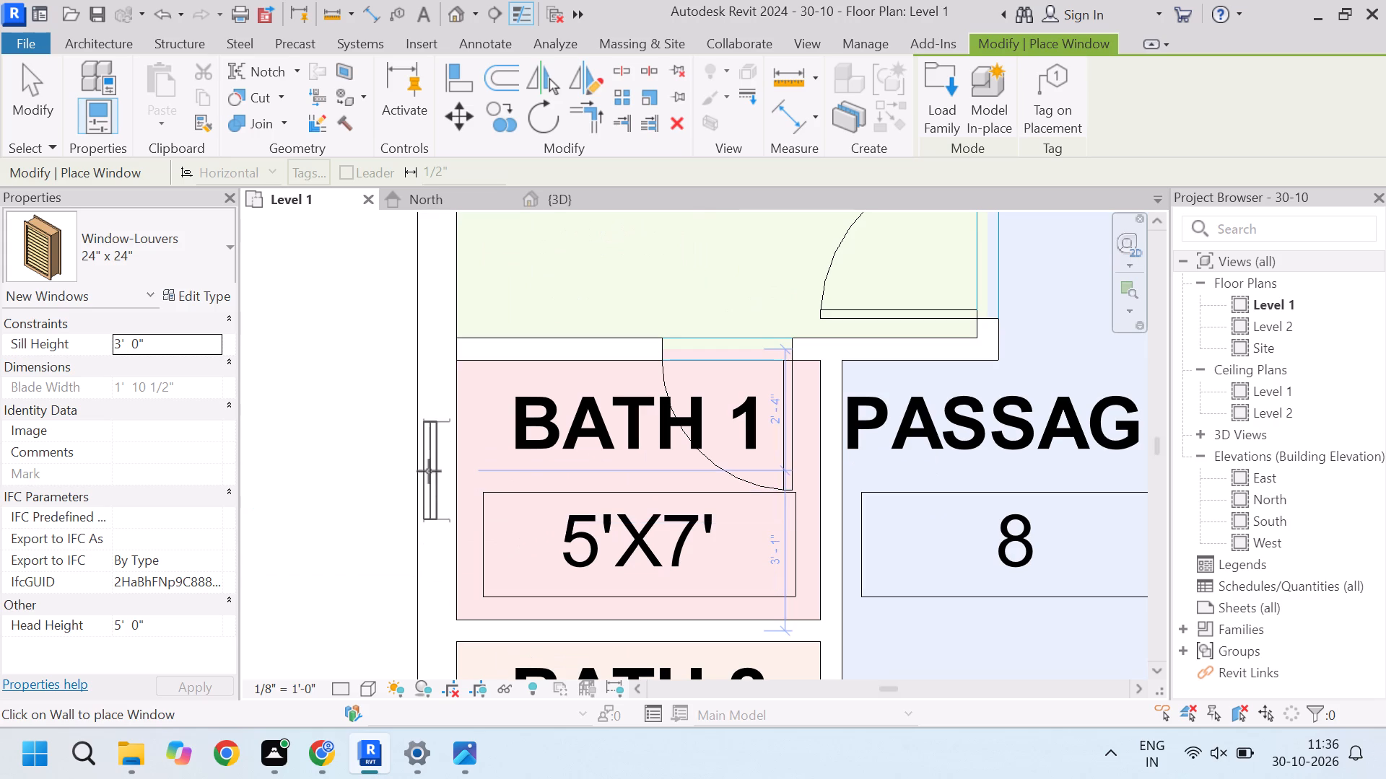
click(419, 489)
scroll(407, 382, down, 5)
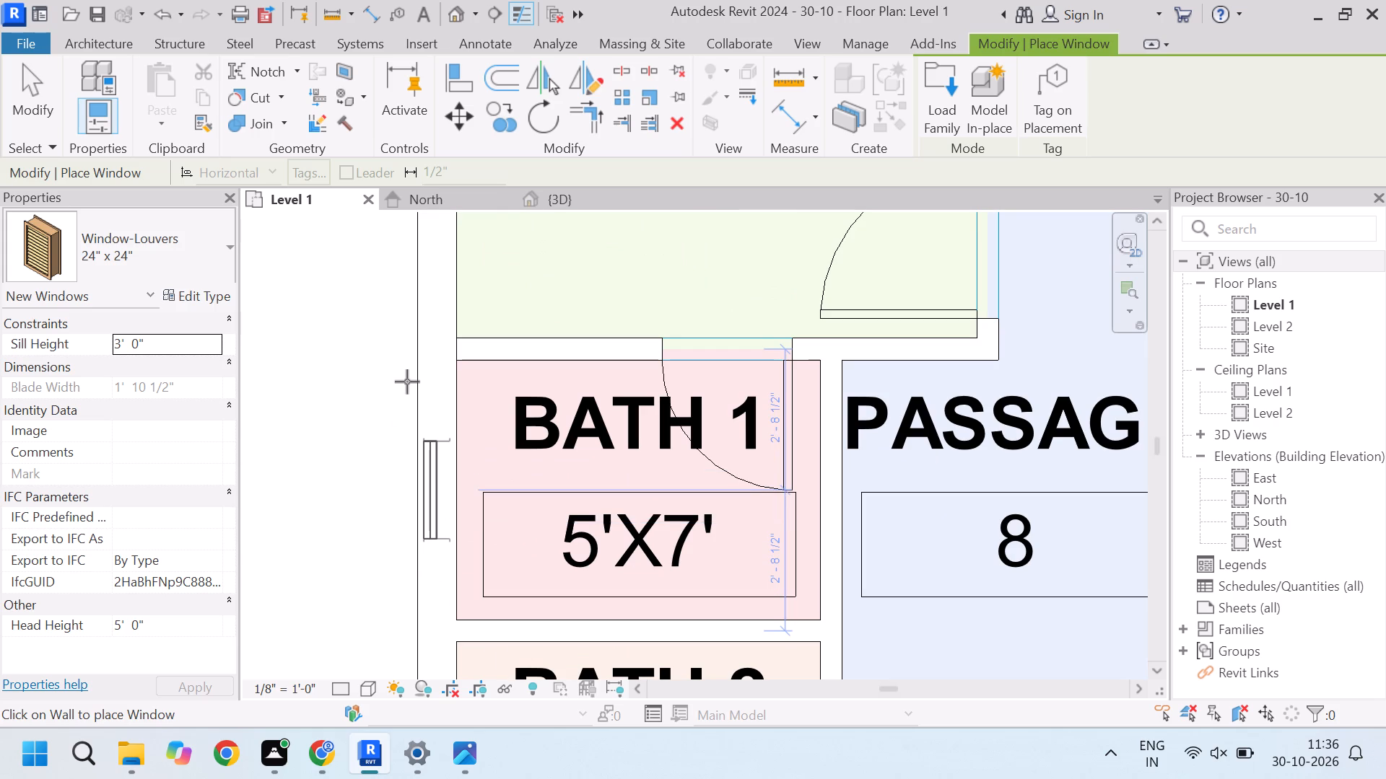
scroll(419, 585, up, 4)
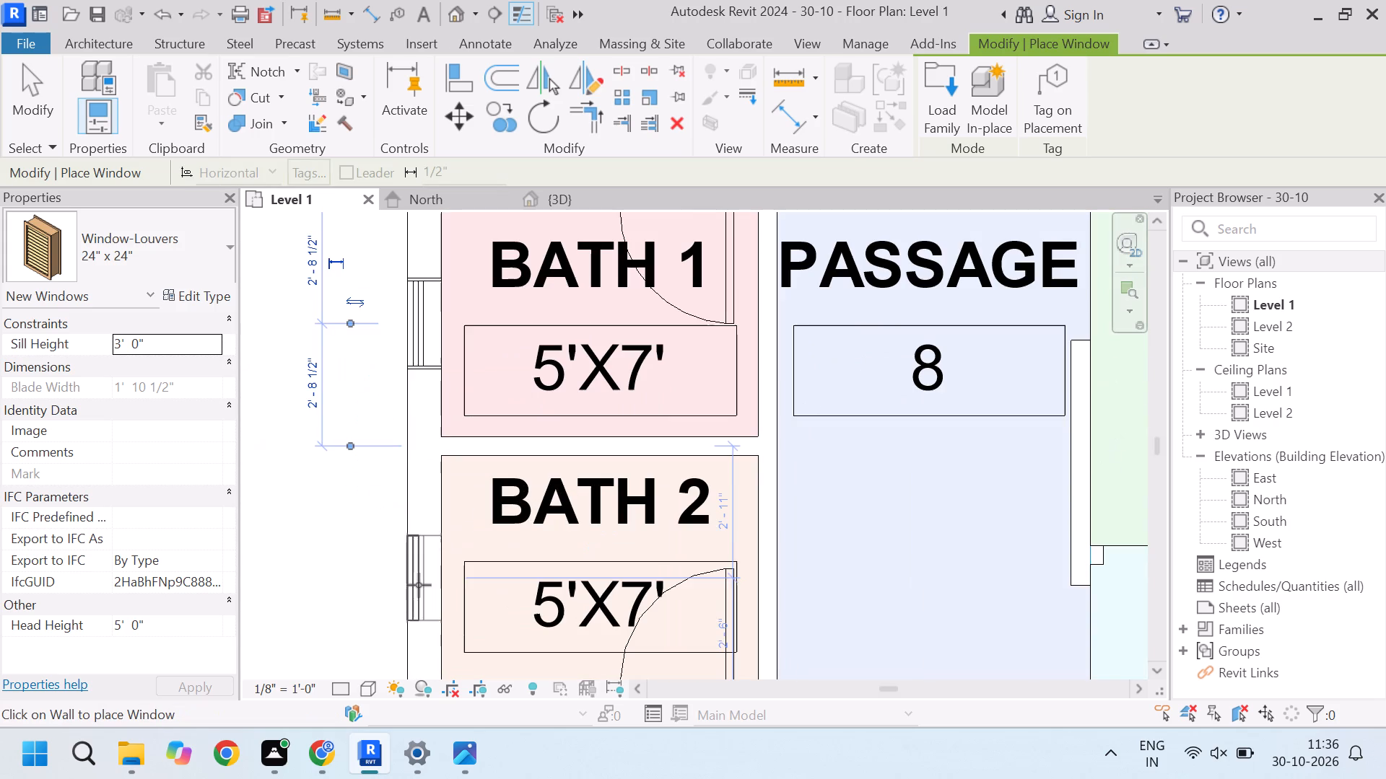
click(419, 584)
scroll(372, 387, down, 9)
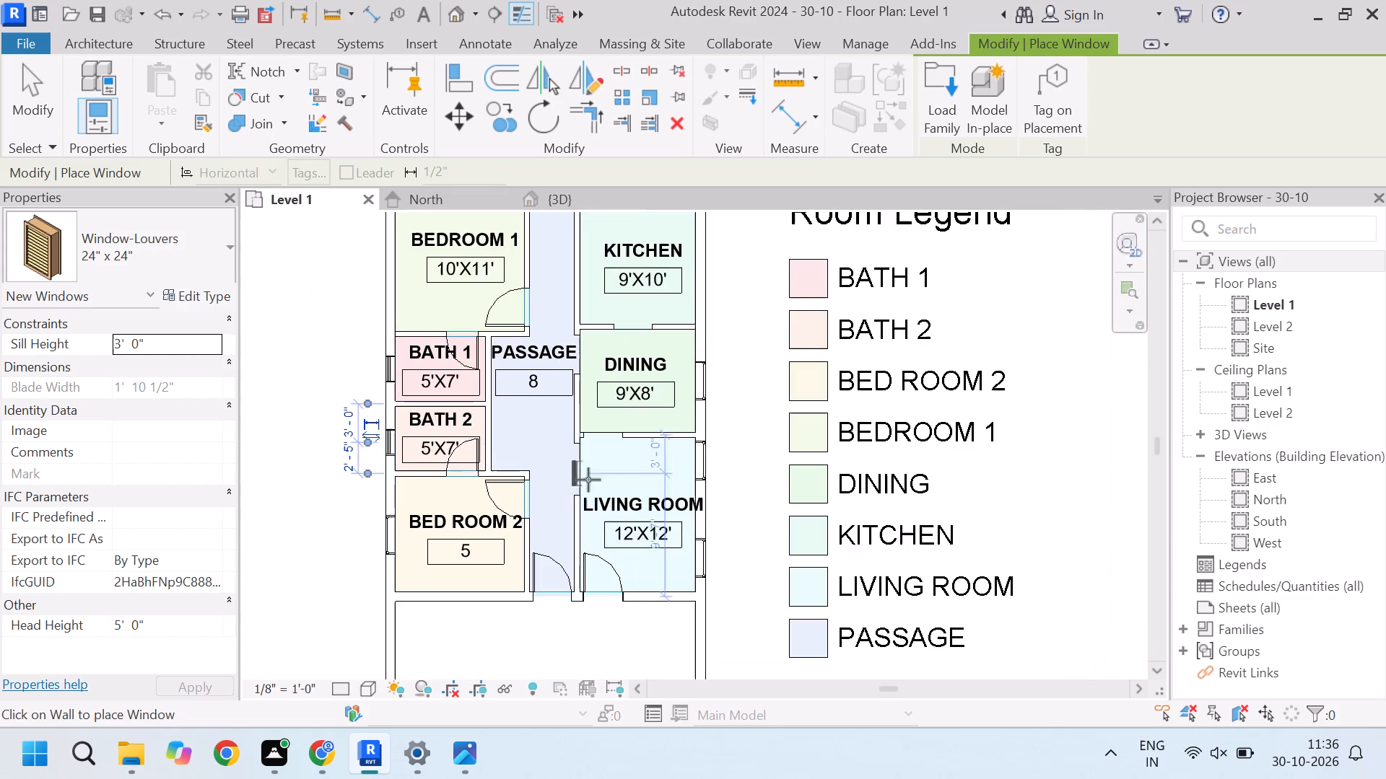
scroll(530, 402, down, 3)
scroll(606, 377, up, 4)
scroll(439, 407, down, 9)
scroll(458, 309, up, 6)
scroll(437, 364, up, 10)
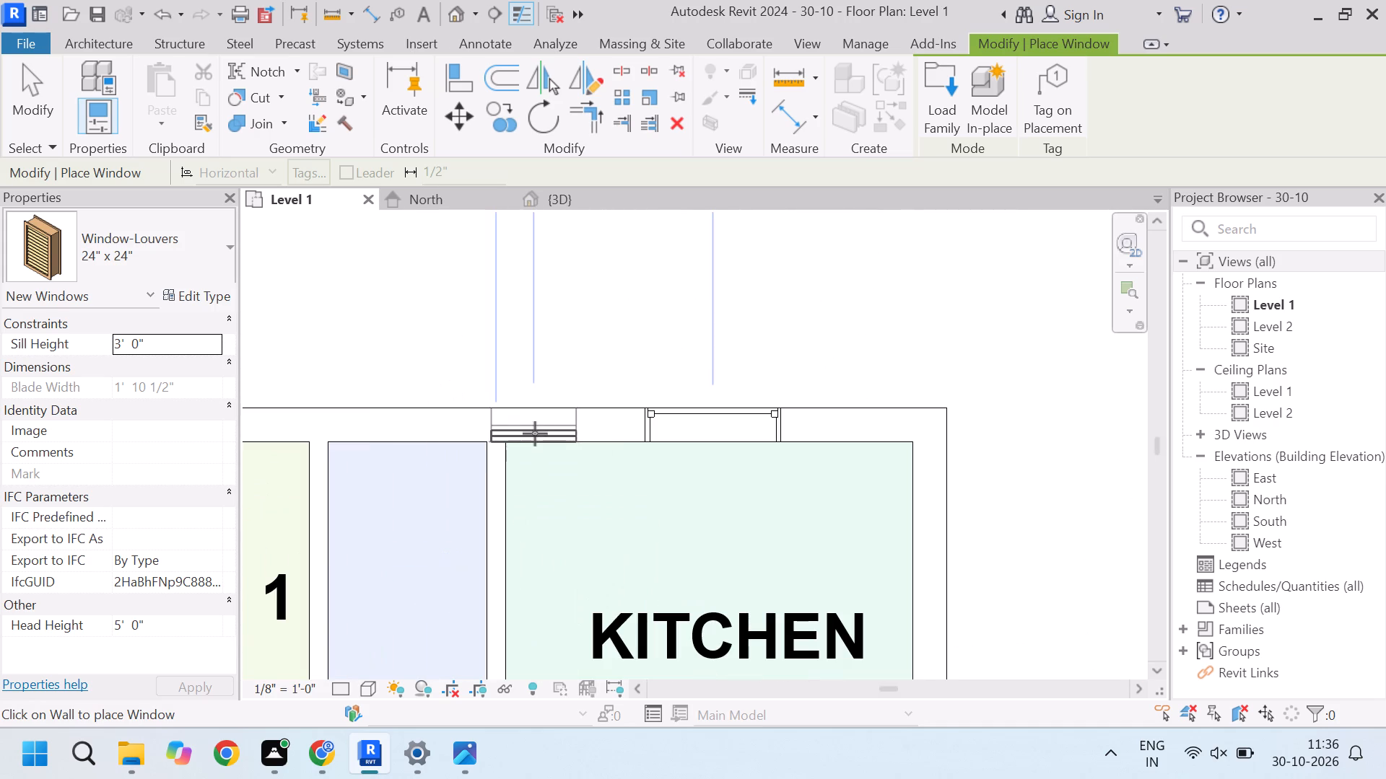
key(Escape)
scroll(531, 402, down, 12)
key(space)
scroll(559, 361, down, 3)
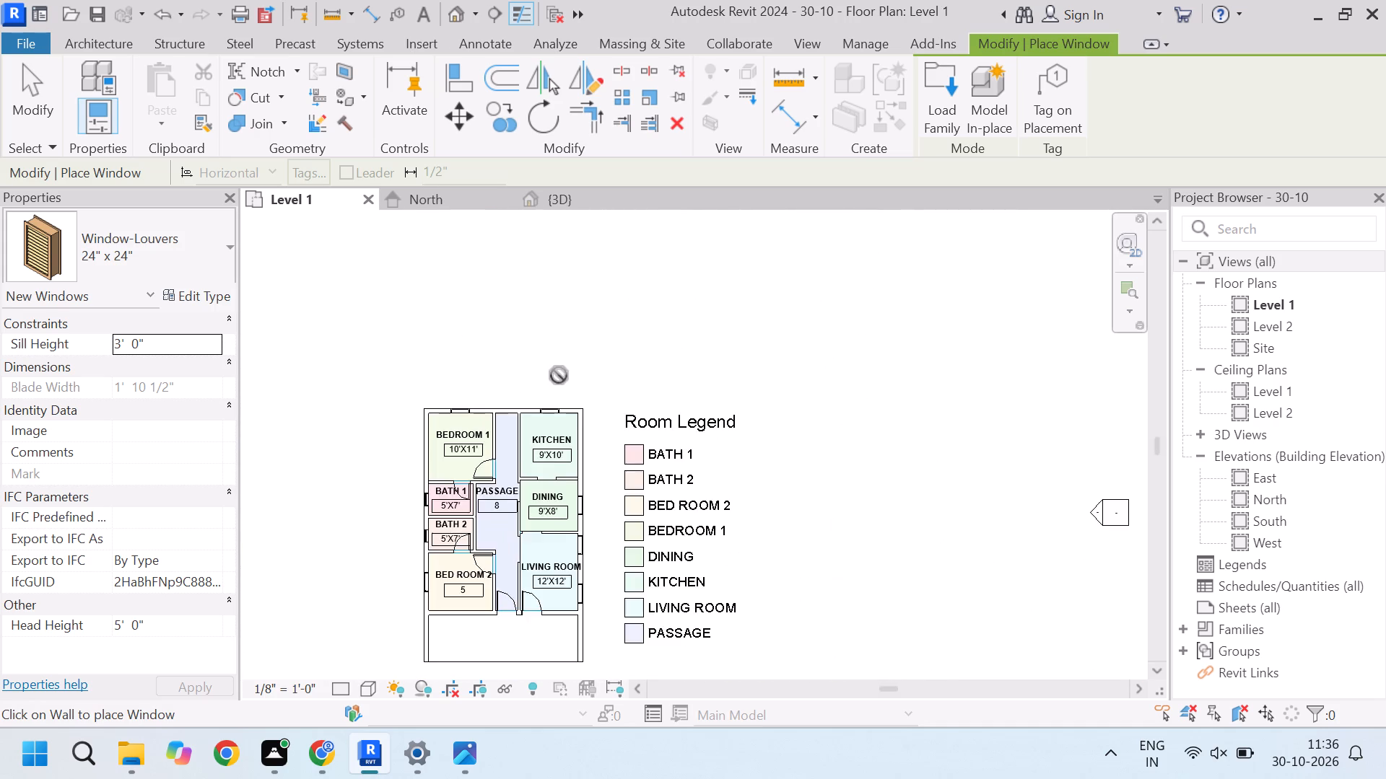
scroll(554, 384, up, 5)
key(Escape)
key(Escape)
Inspect the house's window openings from an angled viewpoint in the 3D view.
scroll(579, 366, down, 6)
scroll(590, 427, up, 5)
scroll(341, 387, down, 5)
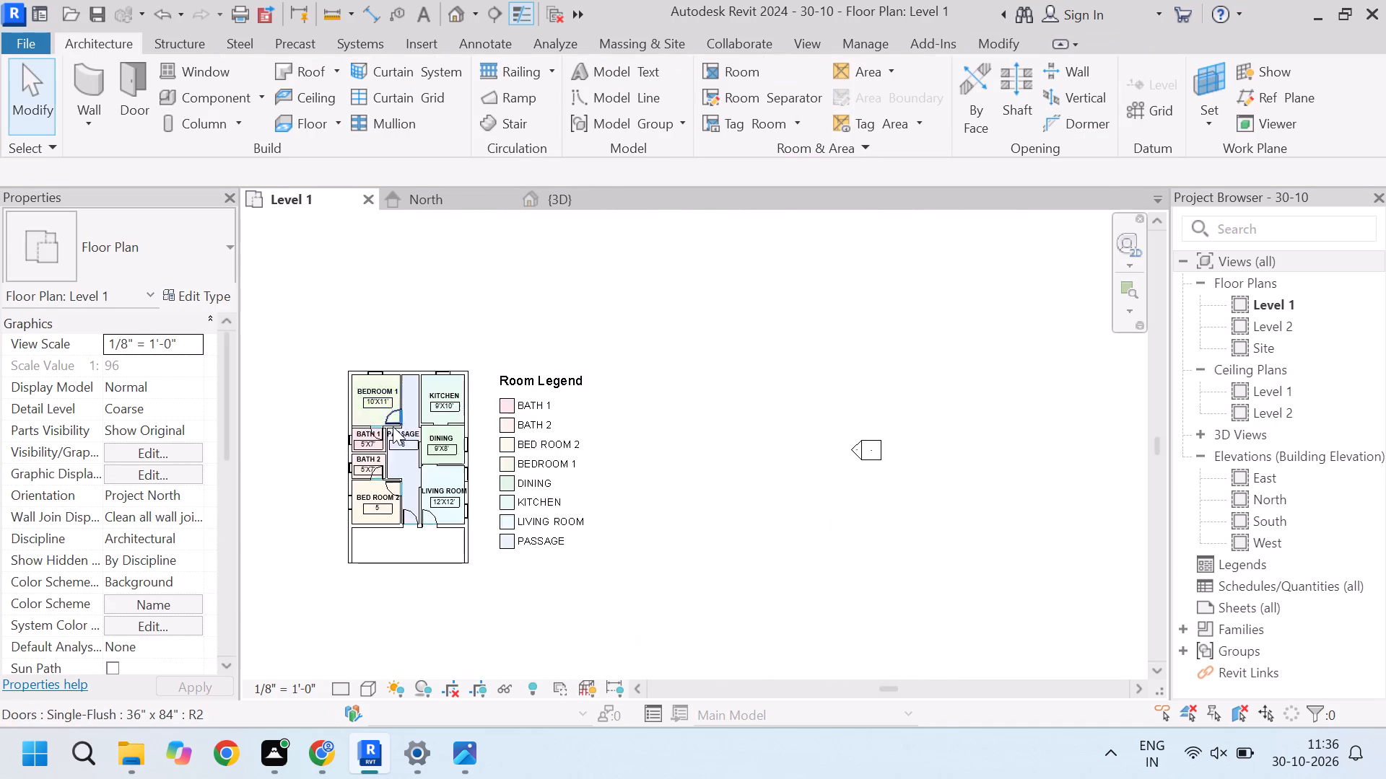
scroll(391, 426, up, 6)
click(580, 190)
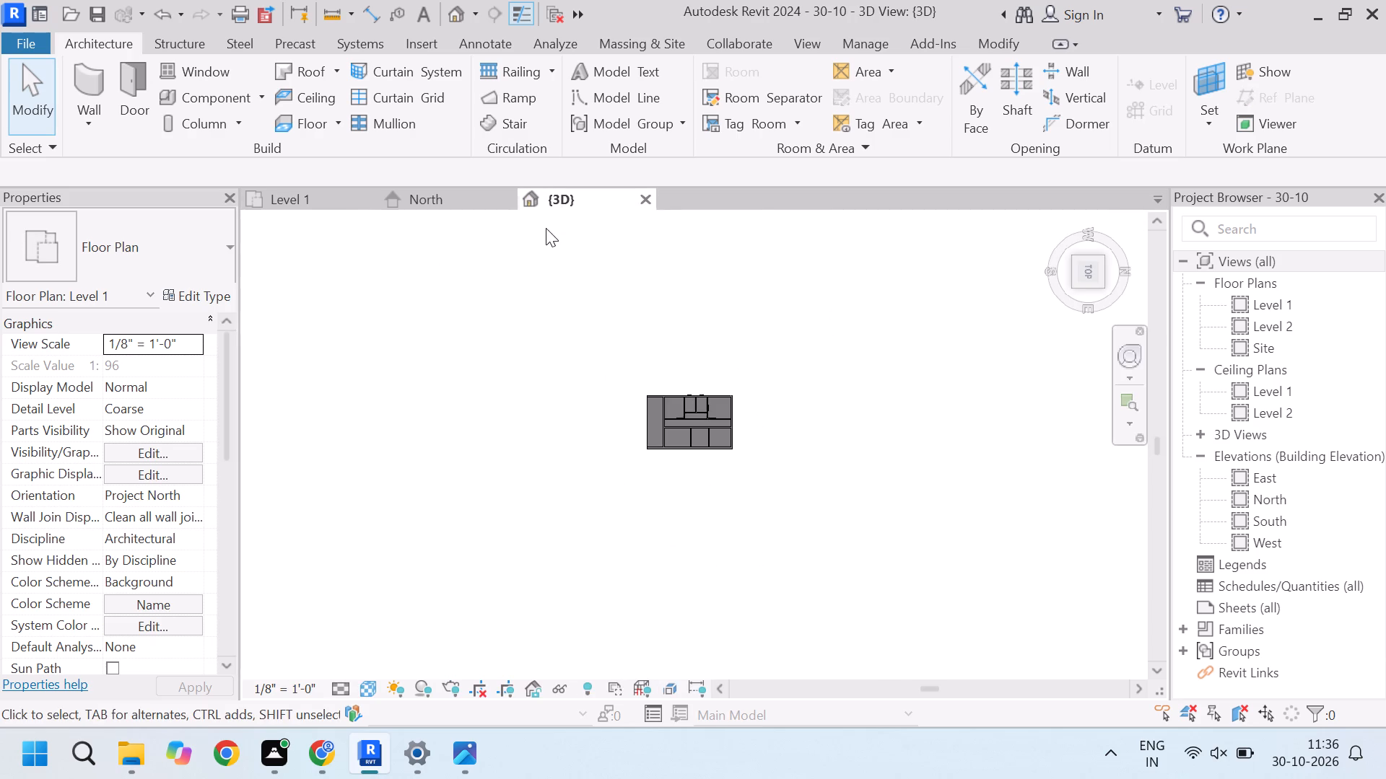
scroll(643, 405, up, 4)
drag(1080, 277, 1023, 268)
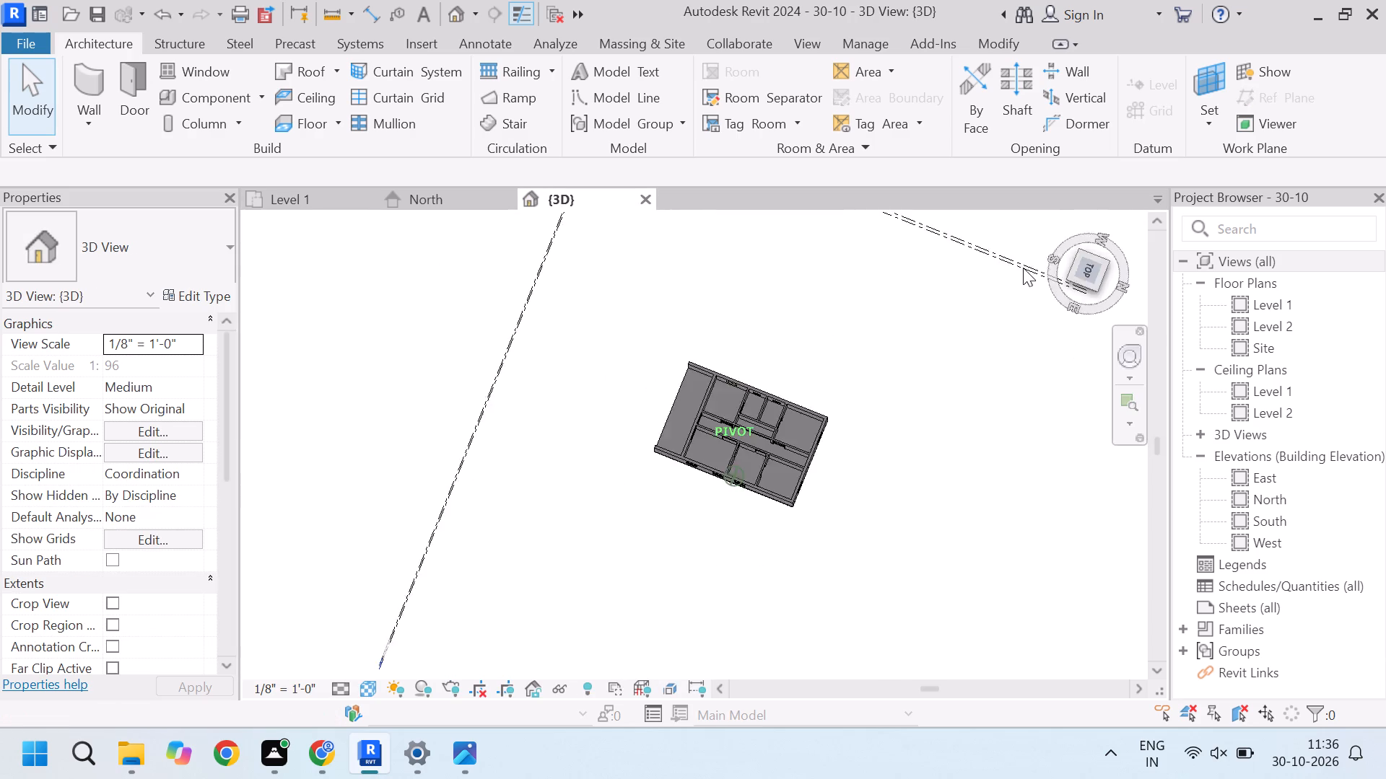
drag(1023, 268, 265, 657)
scroll(1111, 228, up, 1)
scroll(485, 555, up, 5)
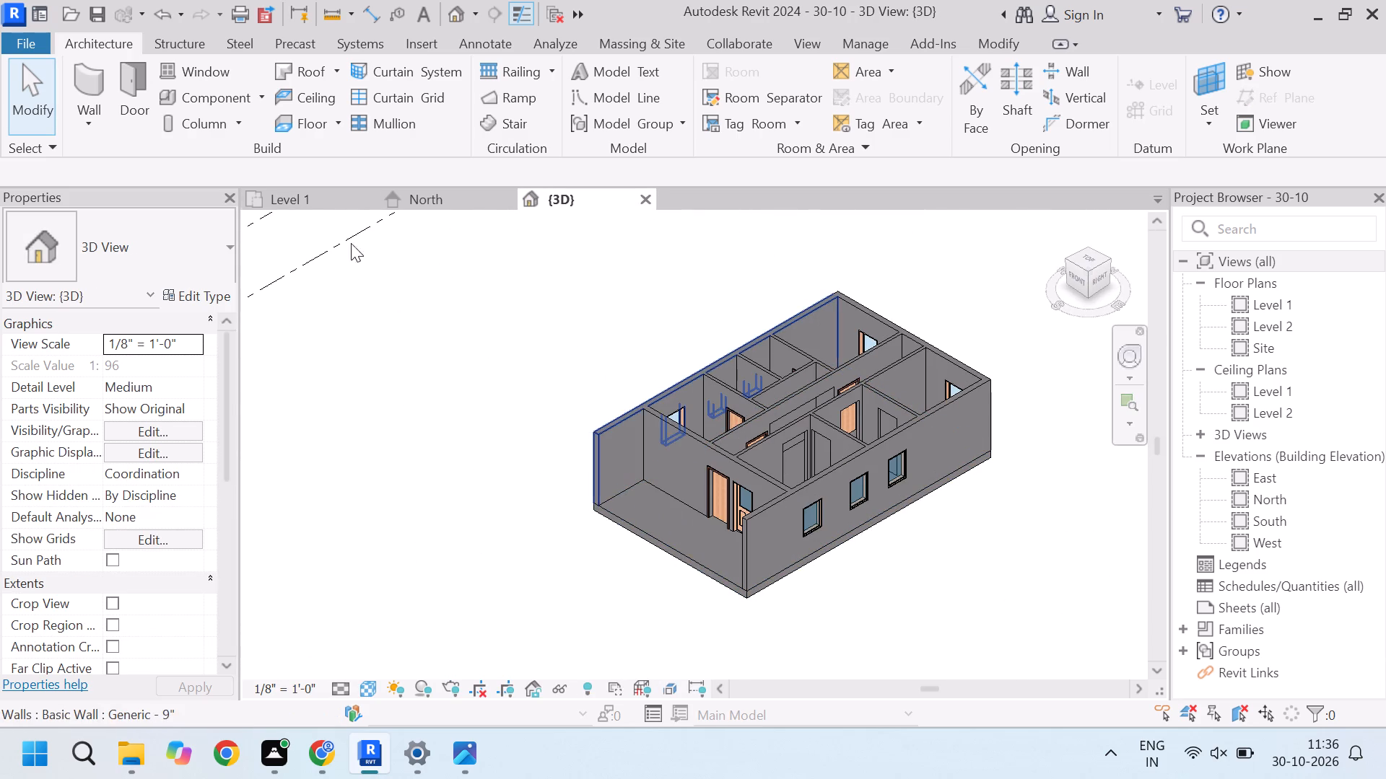
On Level 1, set the sill height of both louvered windows in Bath 1 and Bath 2 to 5' 0".
click(316, 194)
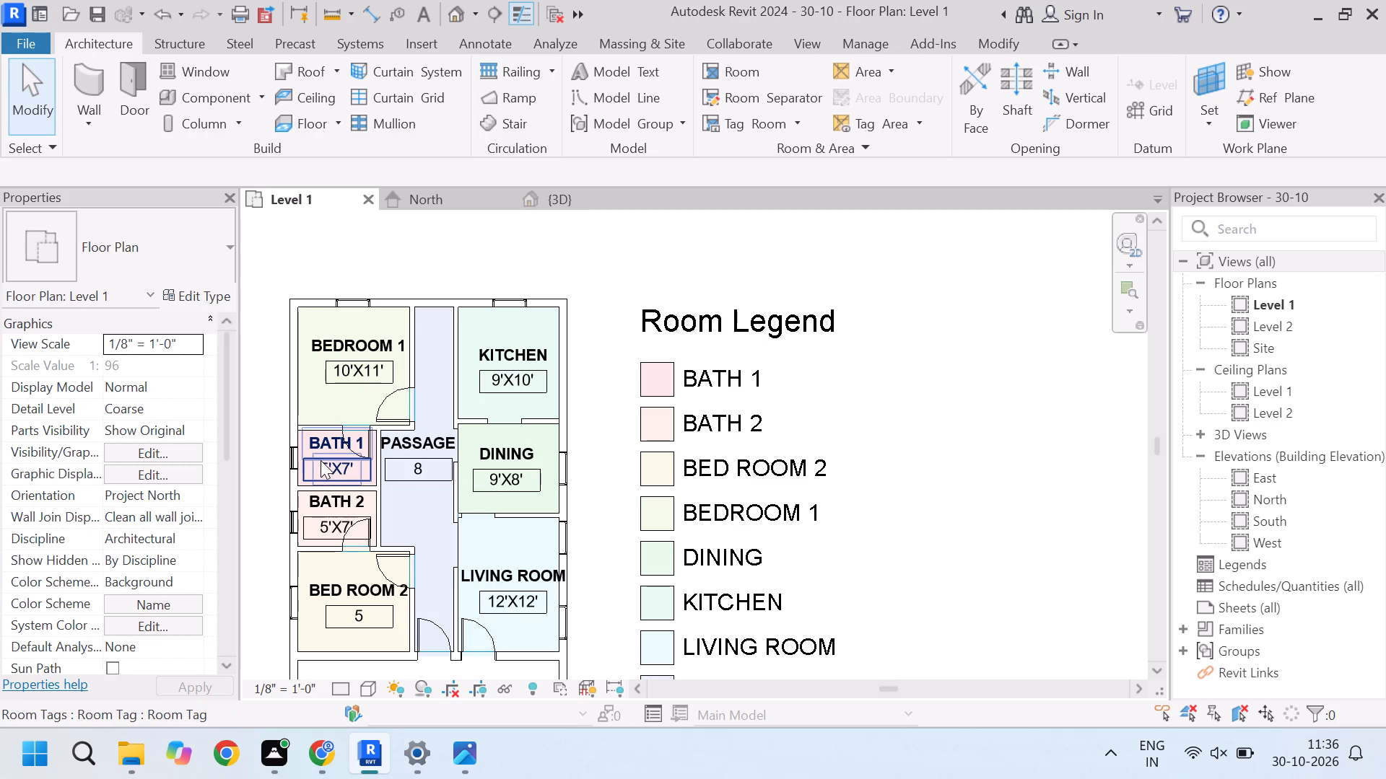
scroll(281, 498, up, 4)
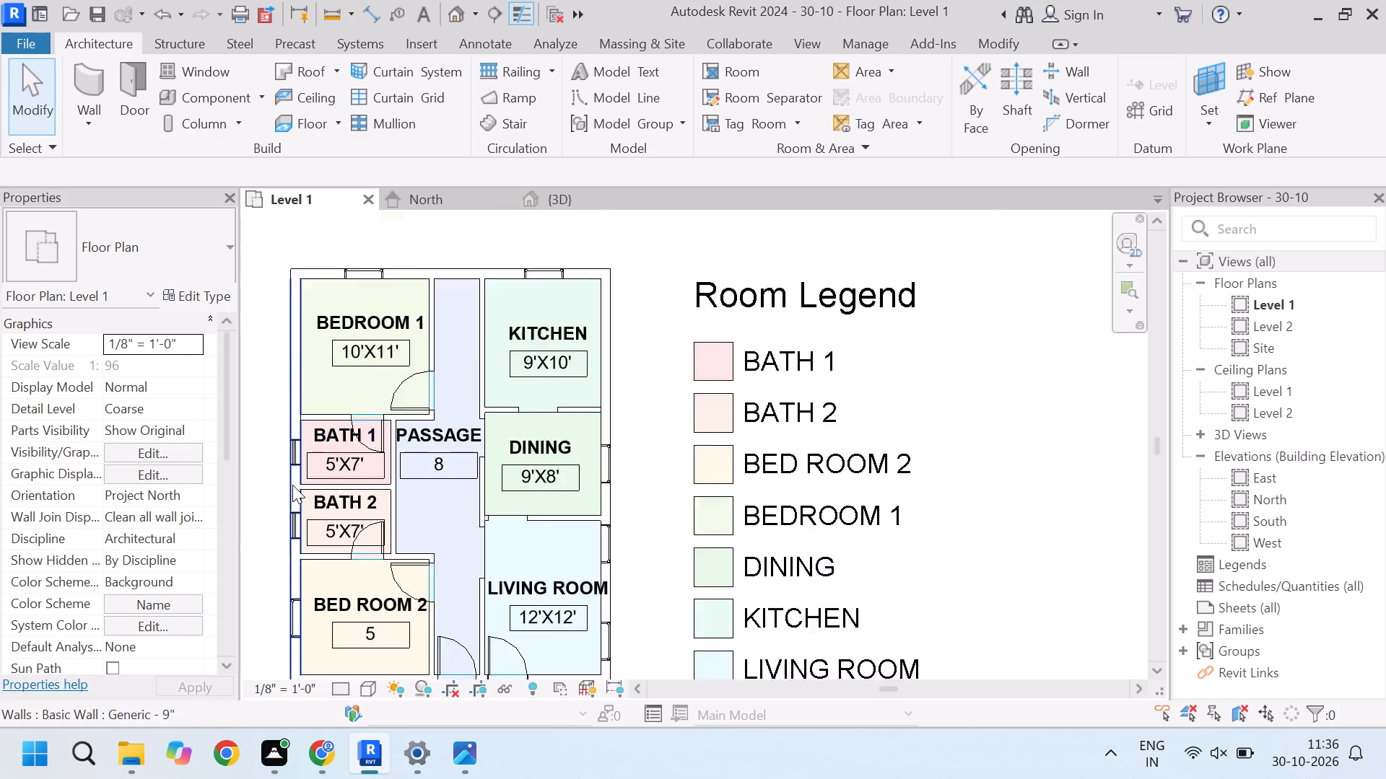
scroll(305, 438, up, 4)
click(305, 431)
scroll(303, 431, down, 4)
scroll(297, 514, up, 5)
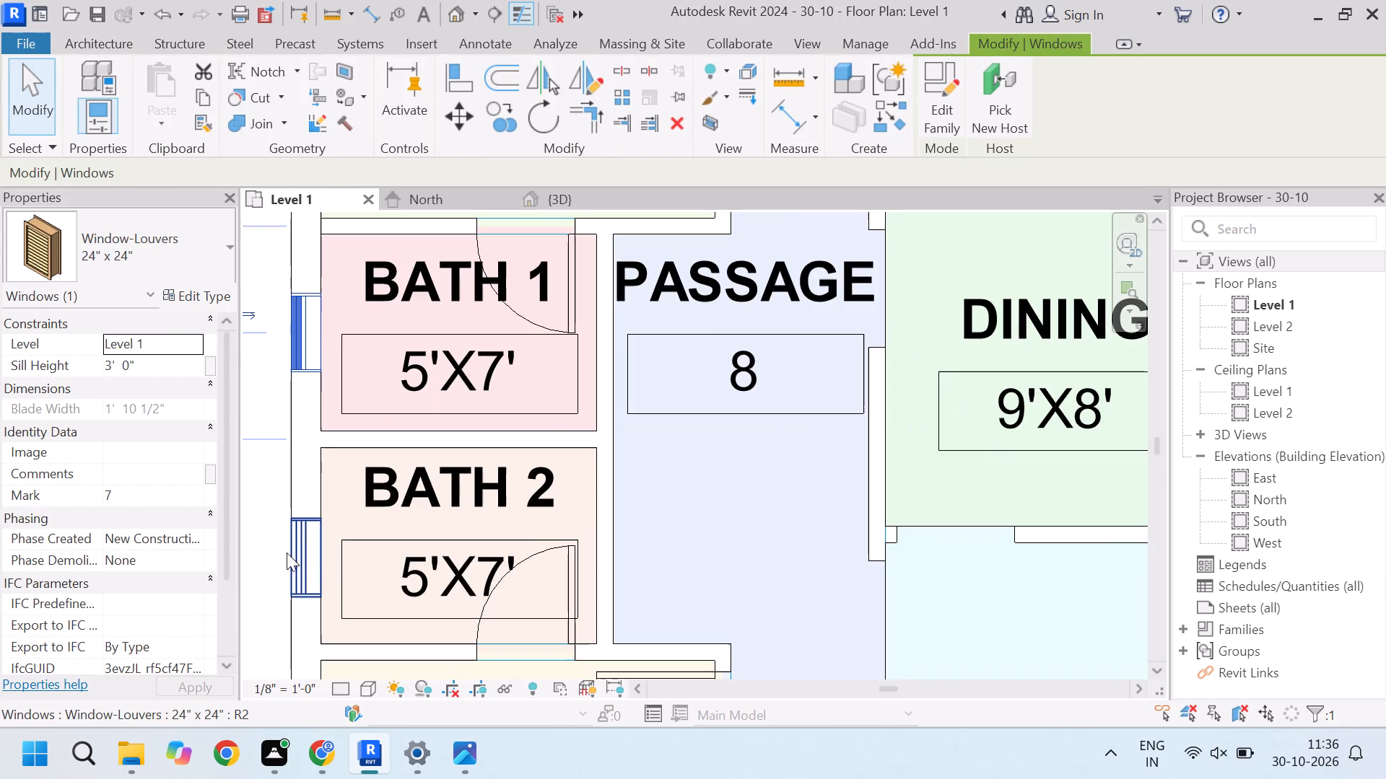
ctrl+click(302, 558)
scroll(378, 440, down, 5)
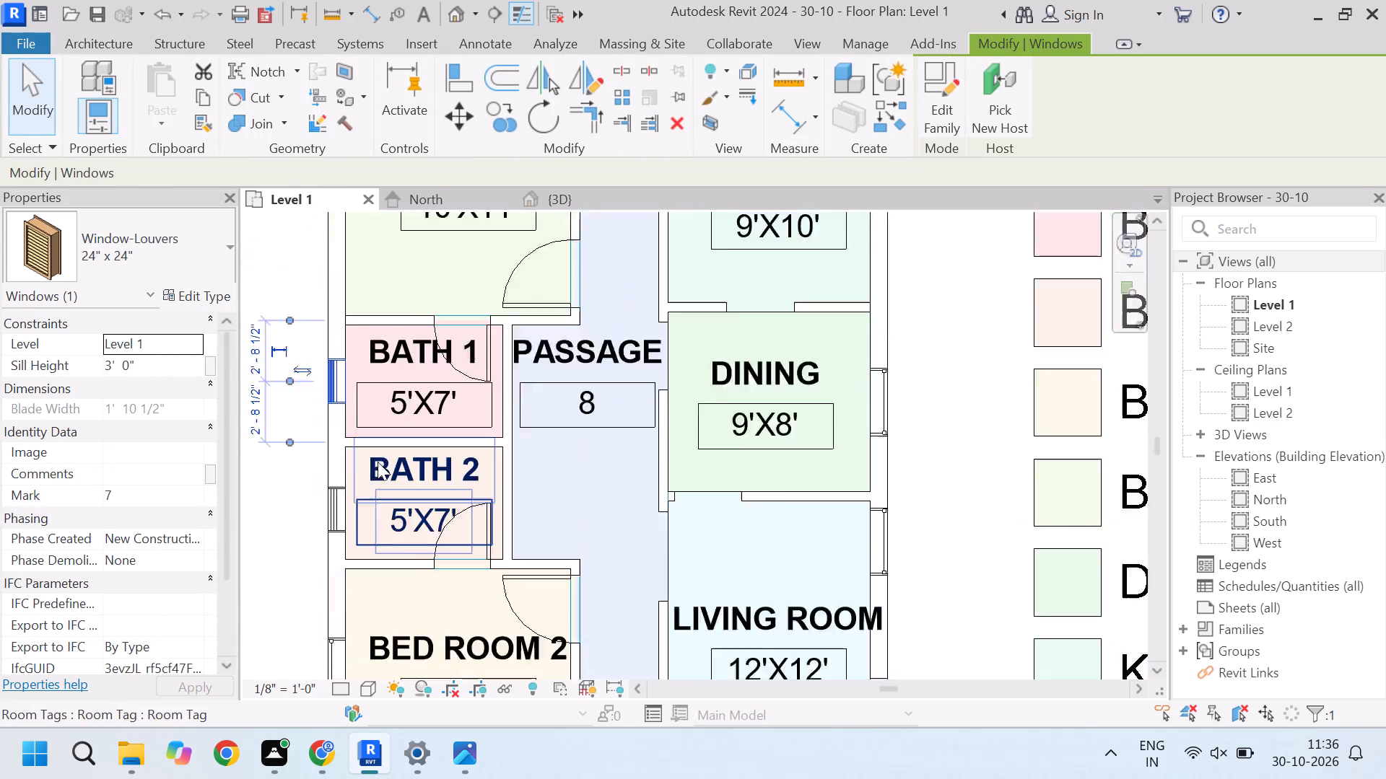
scroll(345, 498, up, 5)
ctrl+click(346, 501)
scroll(345, 496, down, 9)
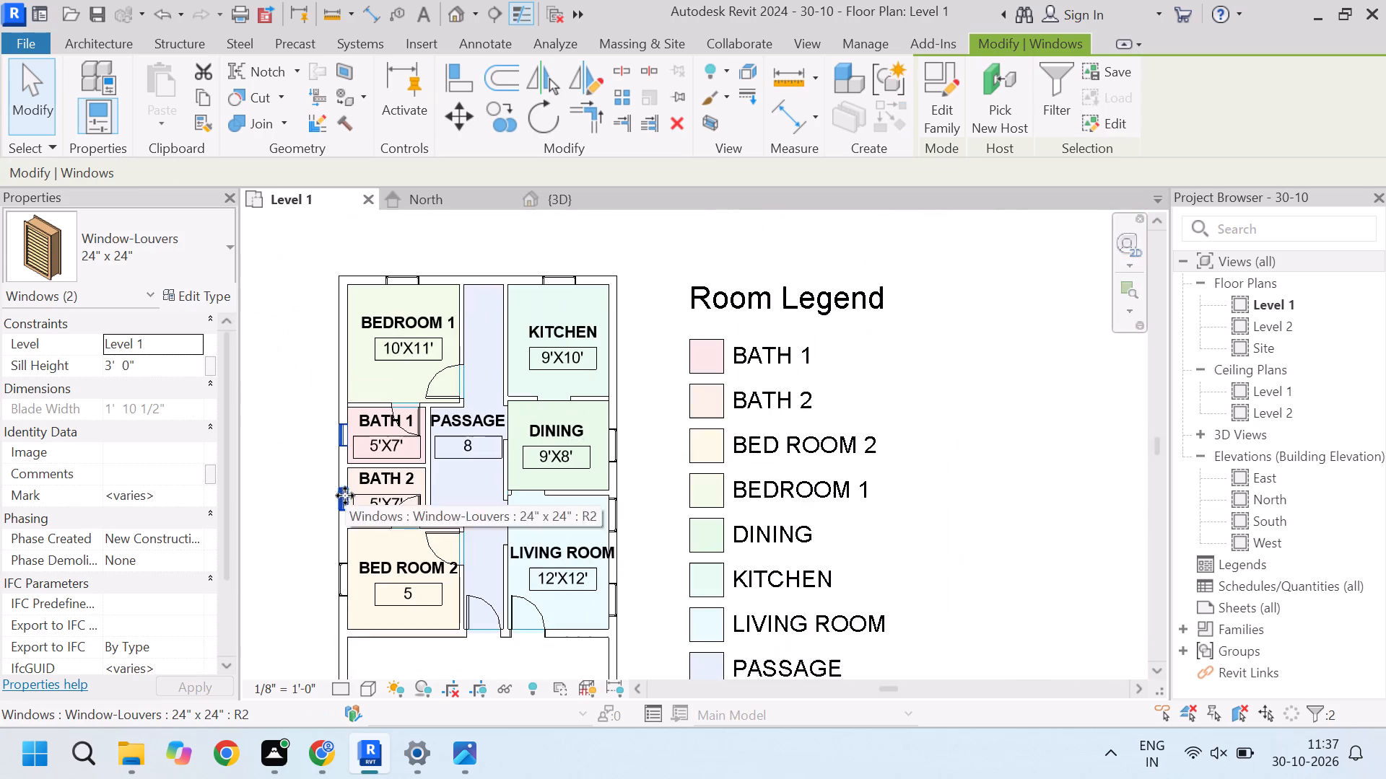
scroll(358, 591, up, 1)
ctrl+click(339, 573)
scroll(398, 604, down, 1)
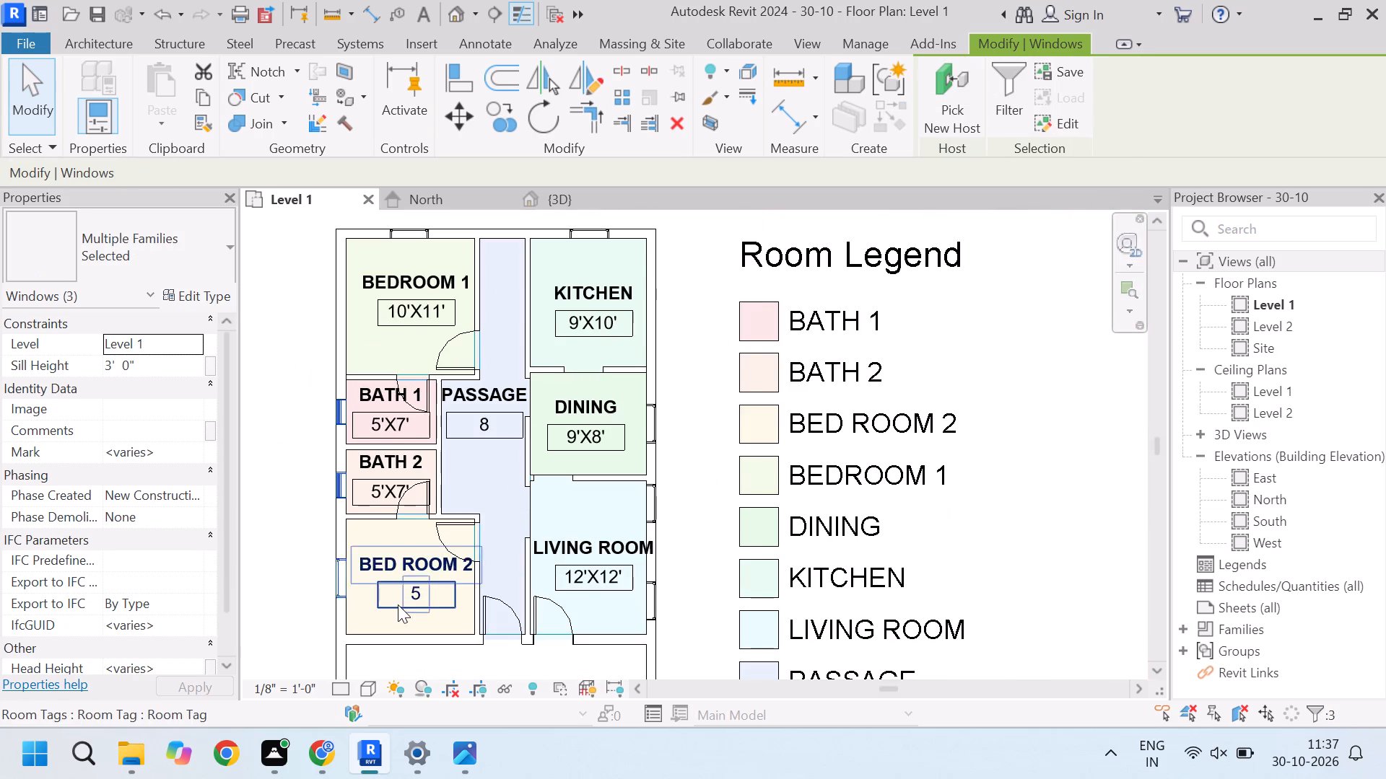
scroll(341, 509, up, 3)
shift+click(357, 620)
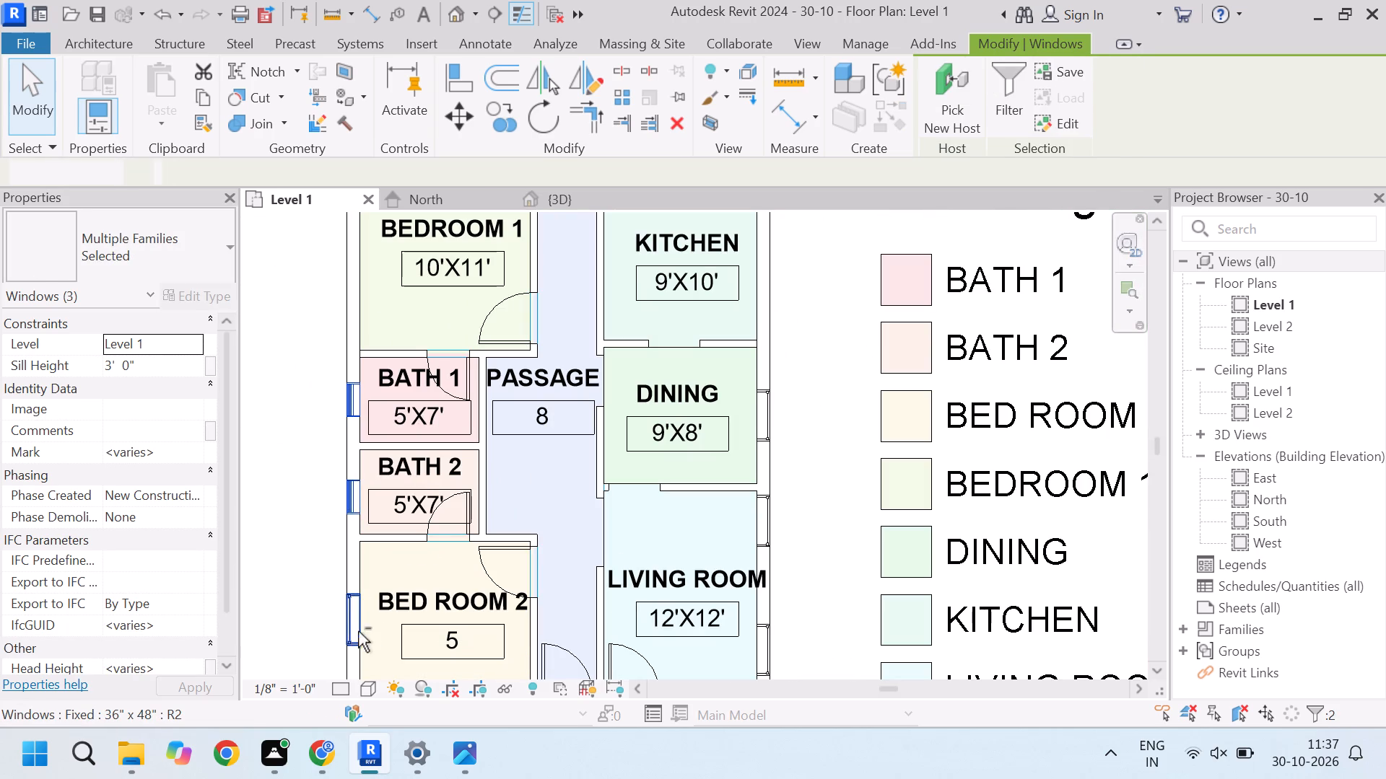
click(113, 360)
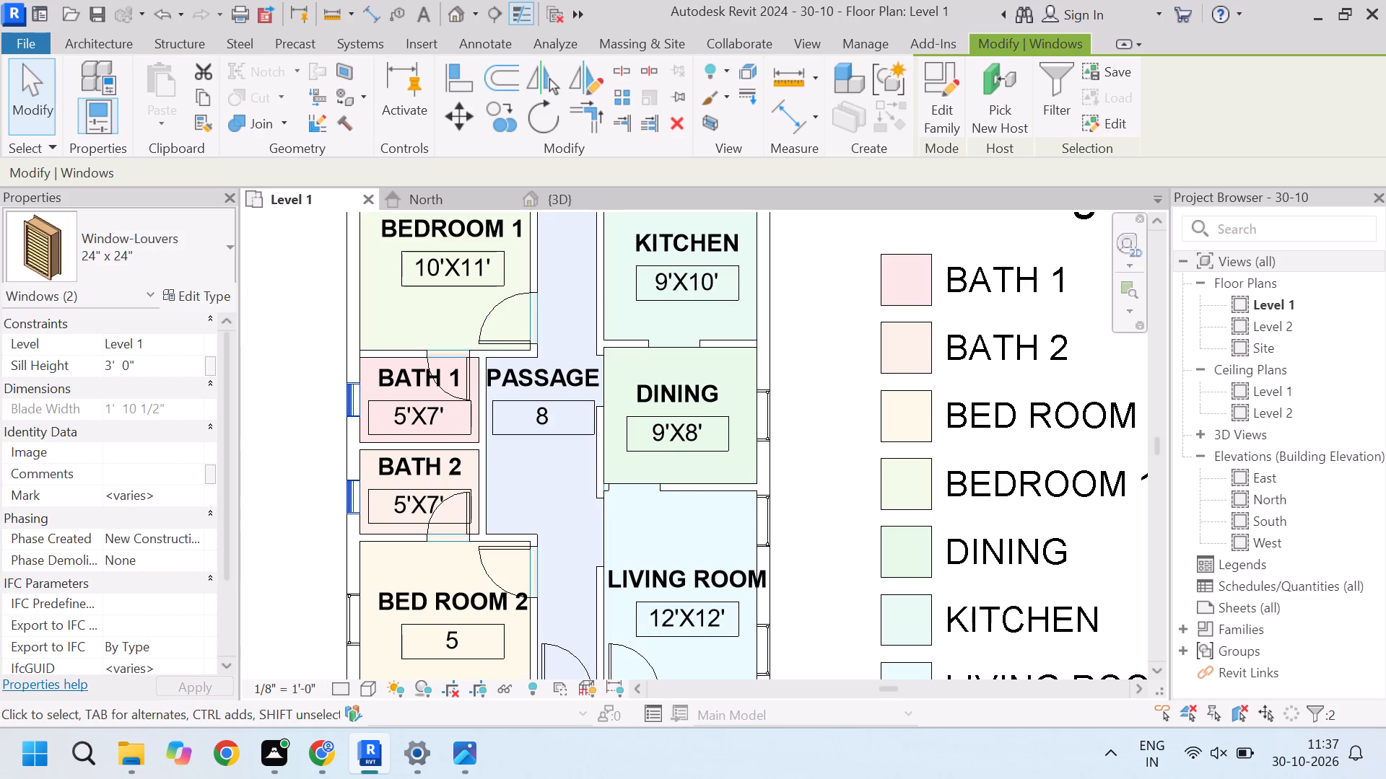
key(BackSpace)
key(5)
drag(328, 371, 313, 377)
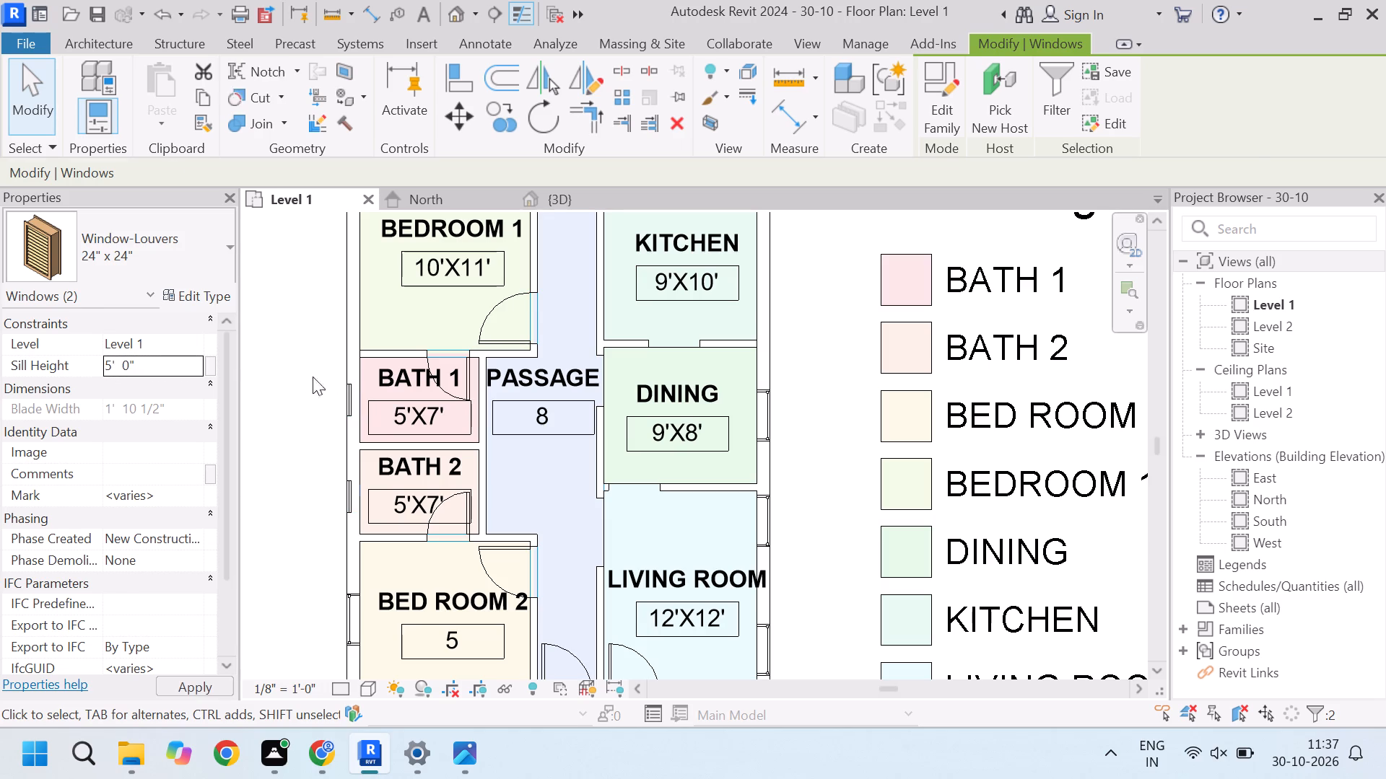
drag(313, 377, 318, 374)
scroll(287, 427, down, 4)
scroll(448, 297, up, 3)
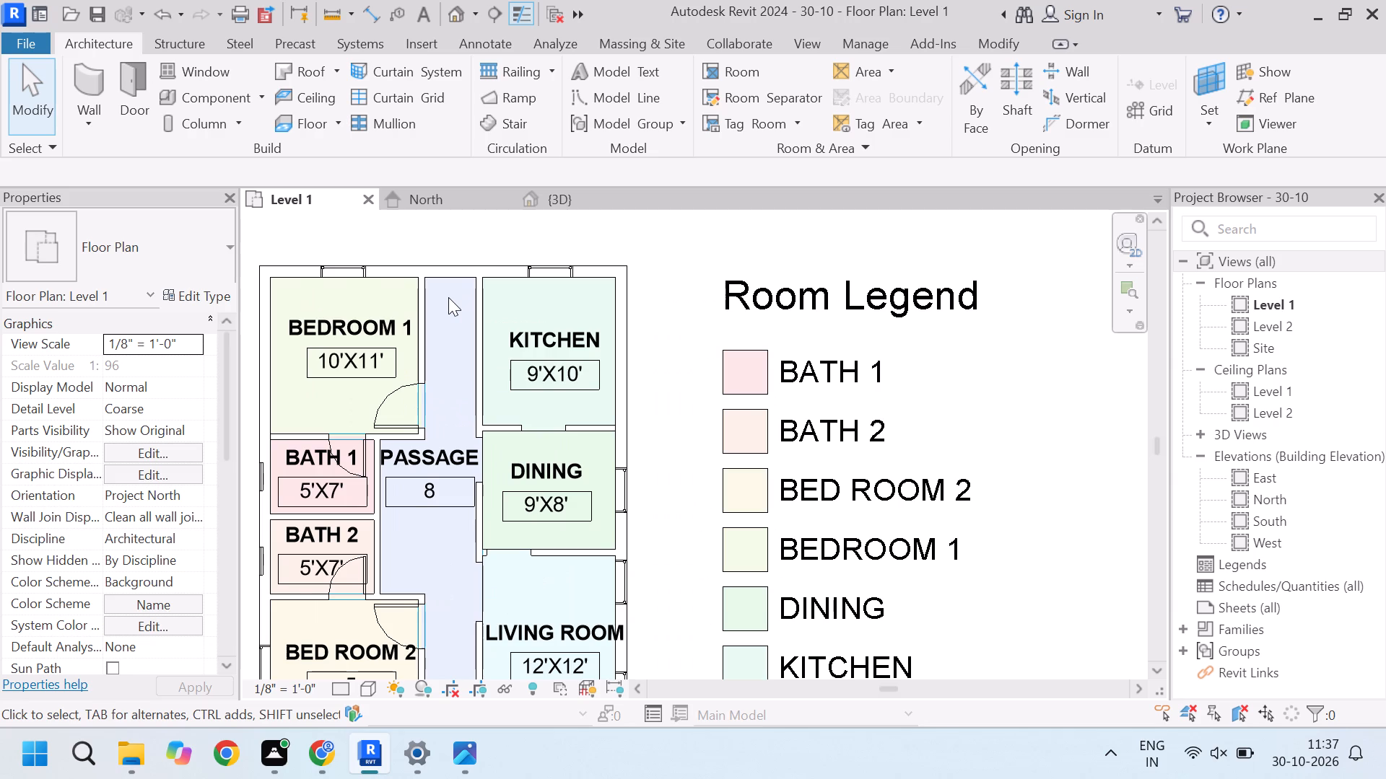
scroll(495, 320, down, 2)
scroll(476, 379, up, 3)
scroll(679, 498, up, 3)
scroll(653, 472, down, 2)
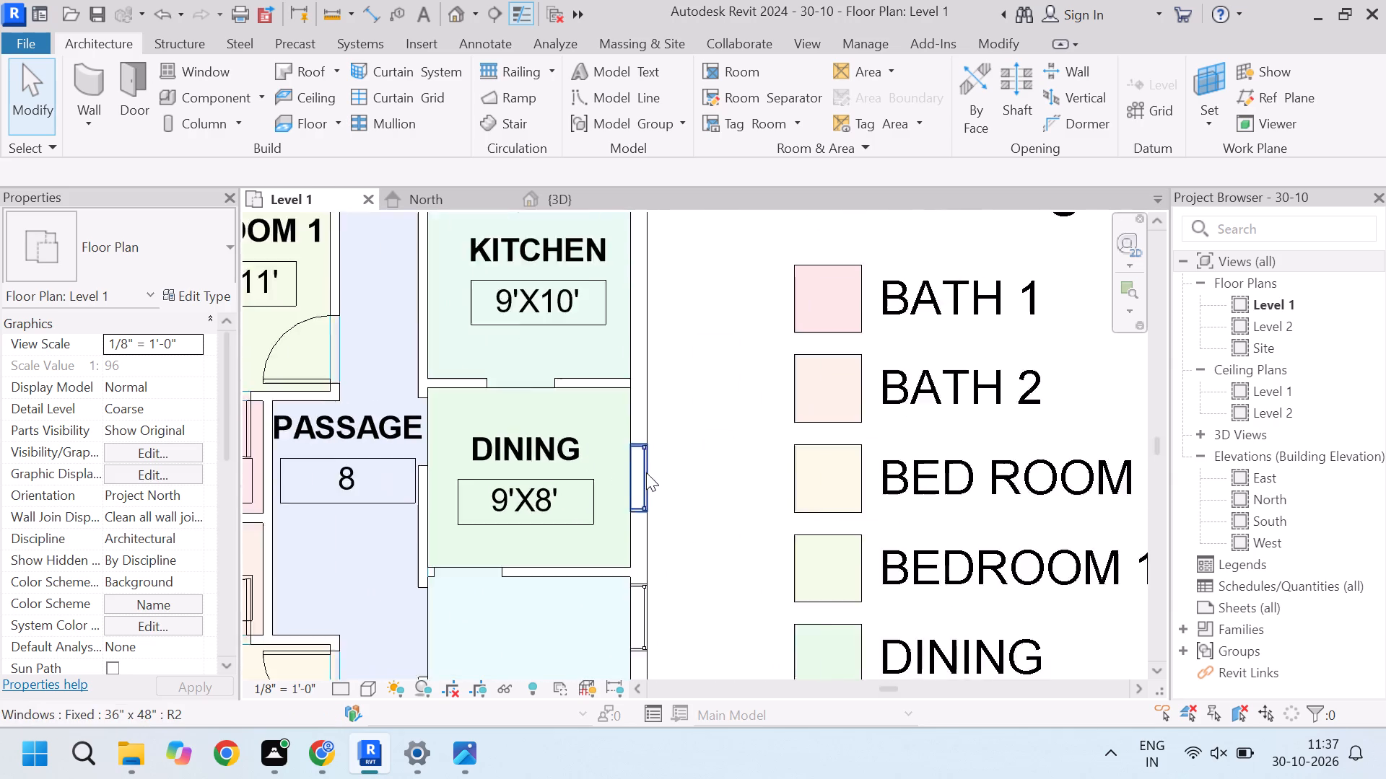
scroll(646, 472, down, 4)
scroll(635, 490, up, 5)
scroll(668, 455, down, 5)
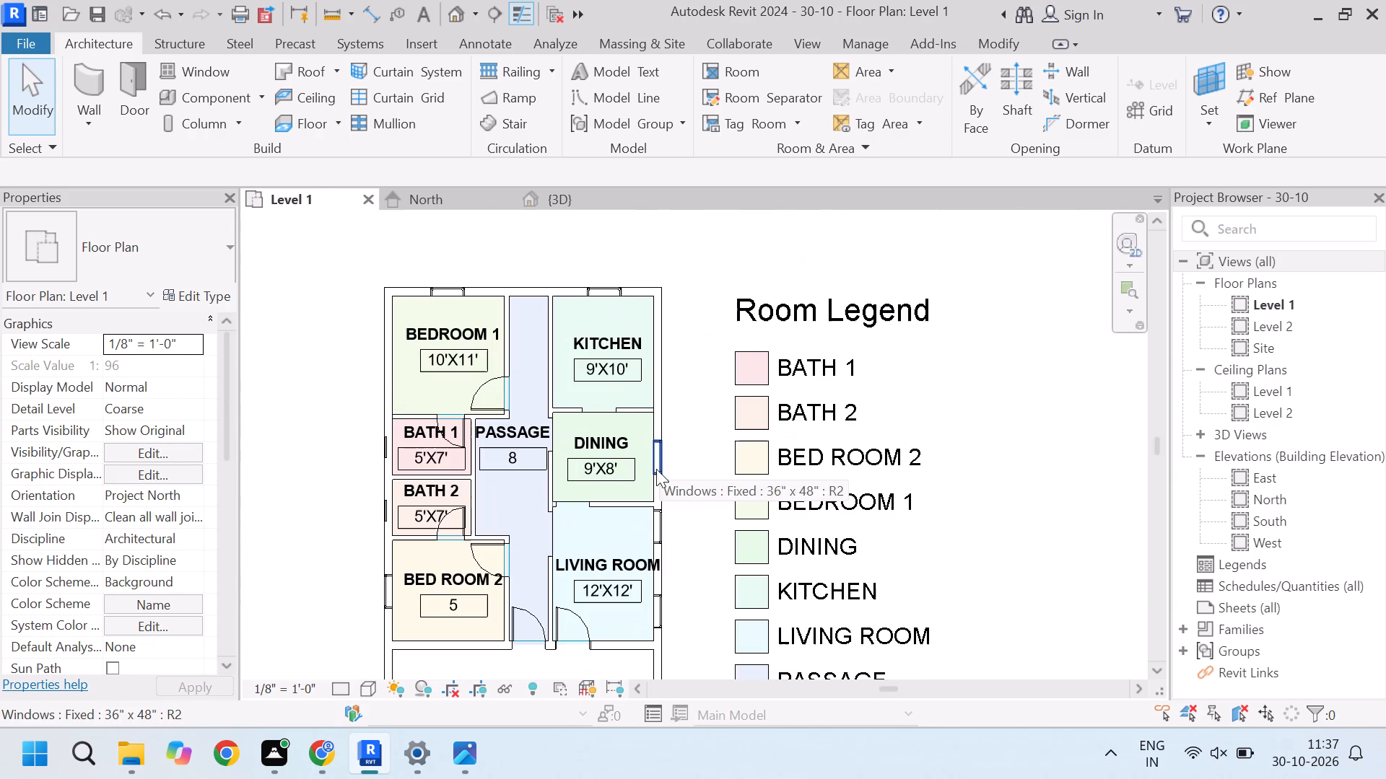
Inspect the house's rooms, doors and window openings from several angles in the 3D view.
click(575, 200)
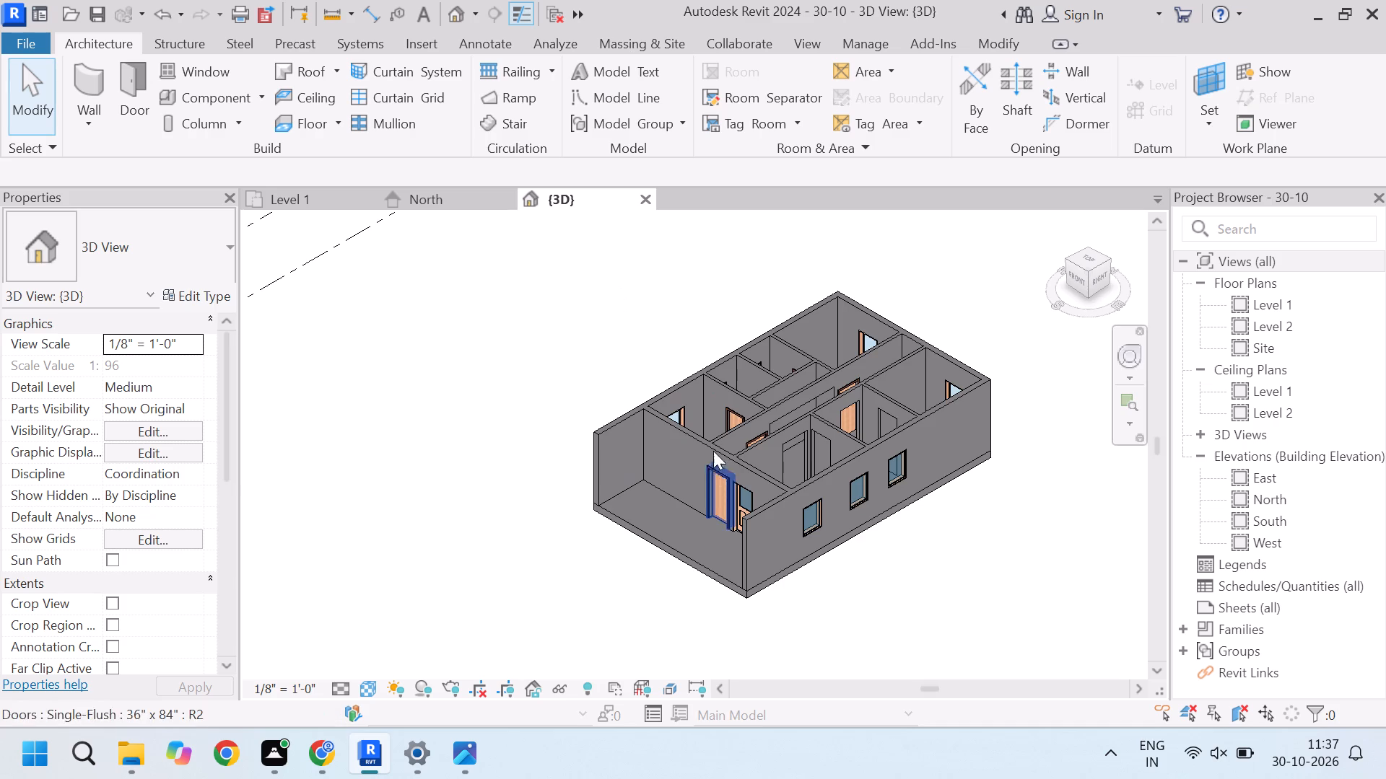
scroll(728, 405, up, 5)
scroll(588, 408, down, 4)
scroll(842, 408, up, 5)
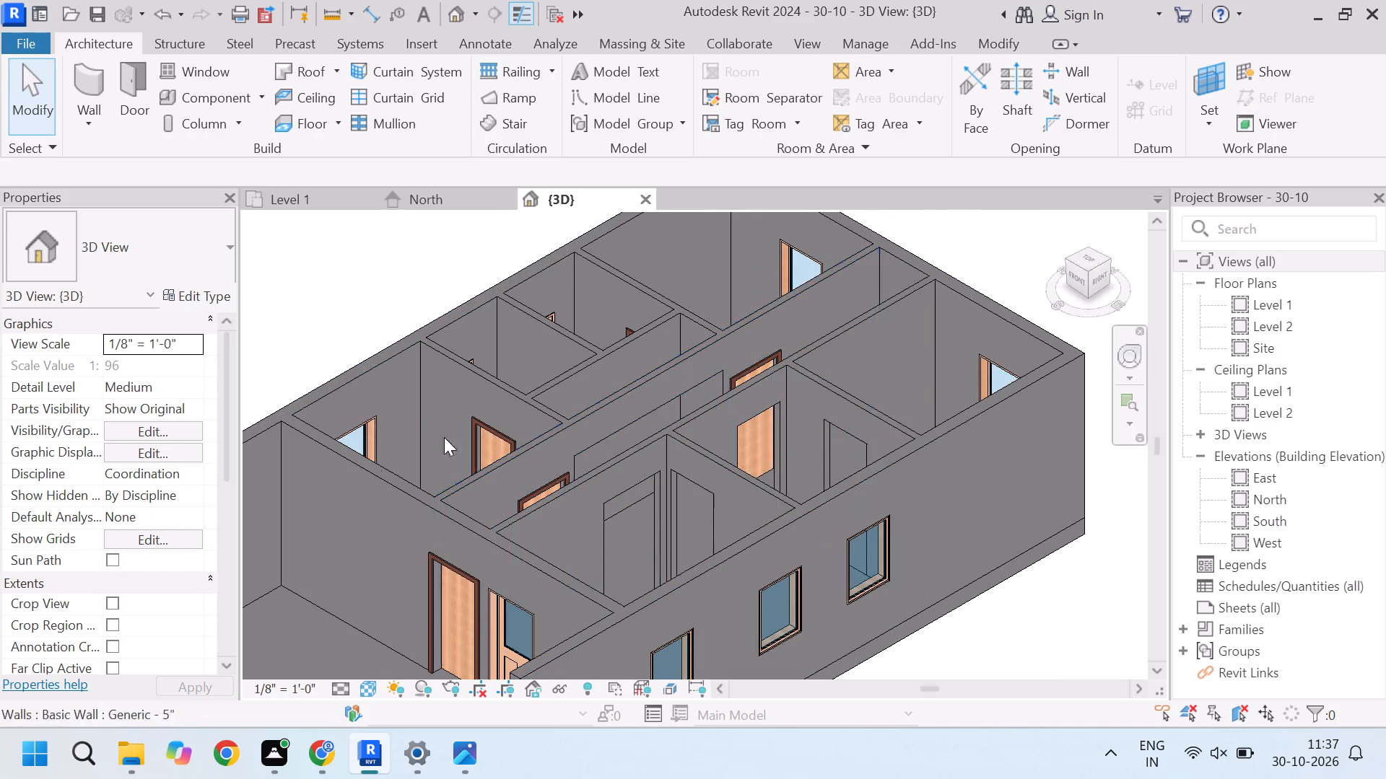
scroll(361, 460, down, 3)
scroll(619, 387, up, 5)
scroll(777, 419, down, 8)
scroll(817, 460, up, 4)
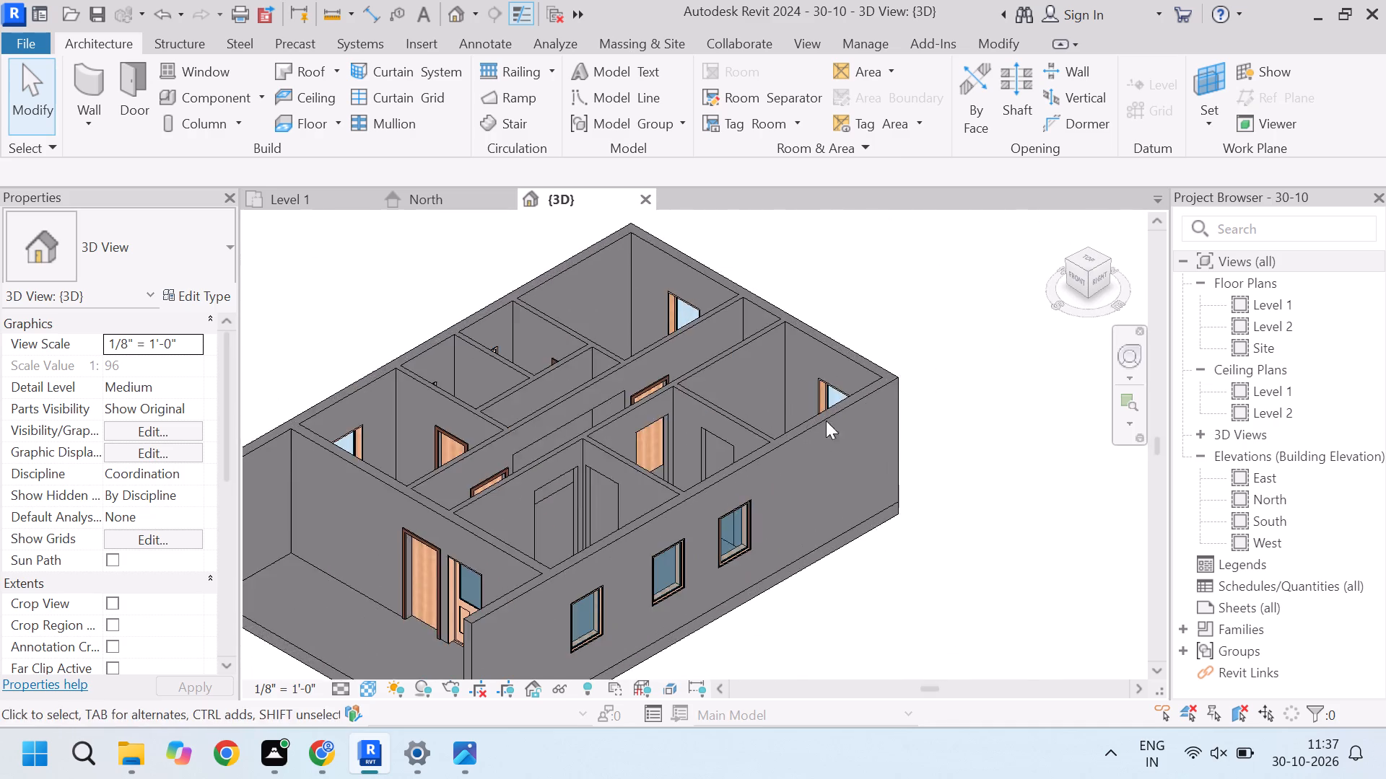
scroll(826, 421, up, 4)
scroll(847, 450, down, 9)
scroll(649, 555, up, 5)
scroll(679, 496, down, 4)
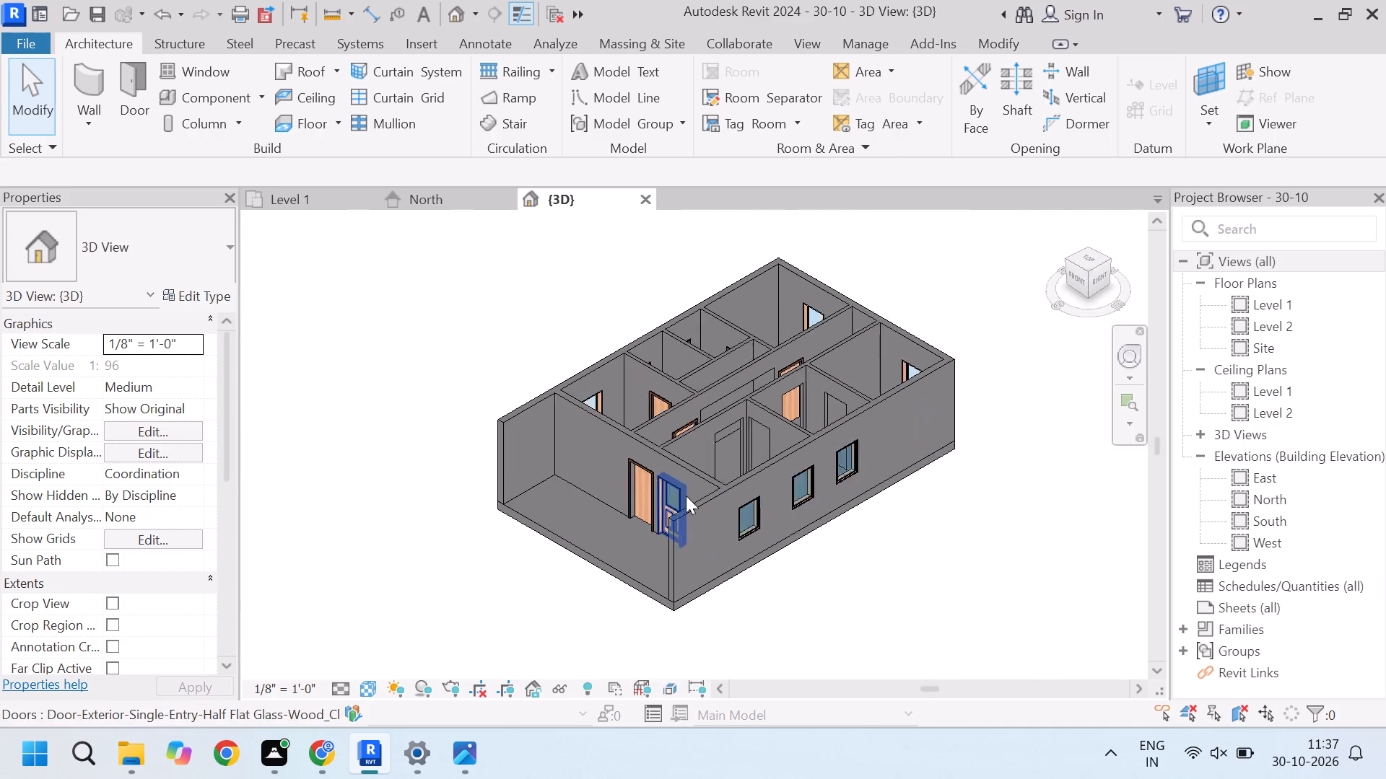
drag(1075, 278, 249, 303)
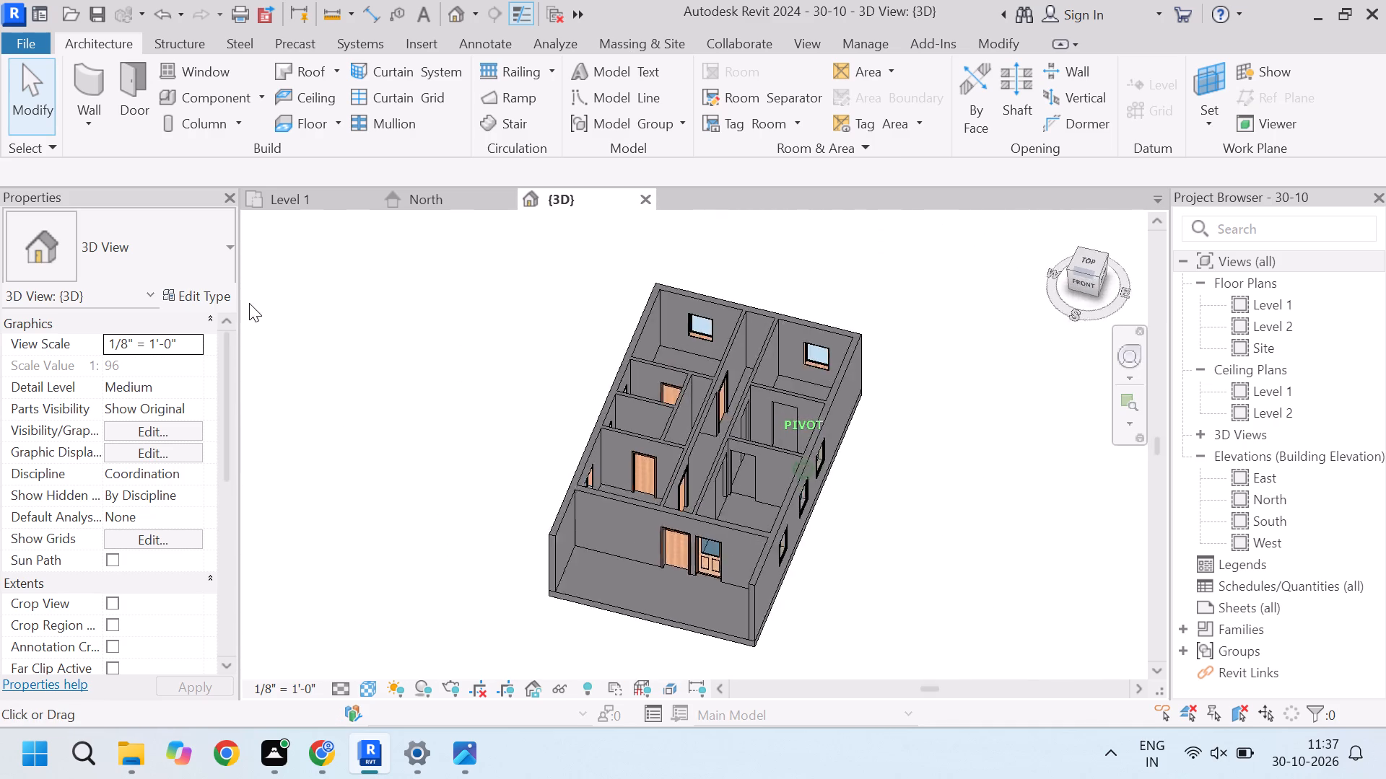
drag(249, 303, 289, 341)
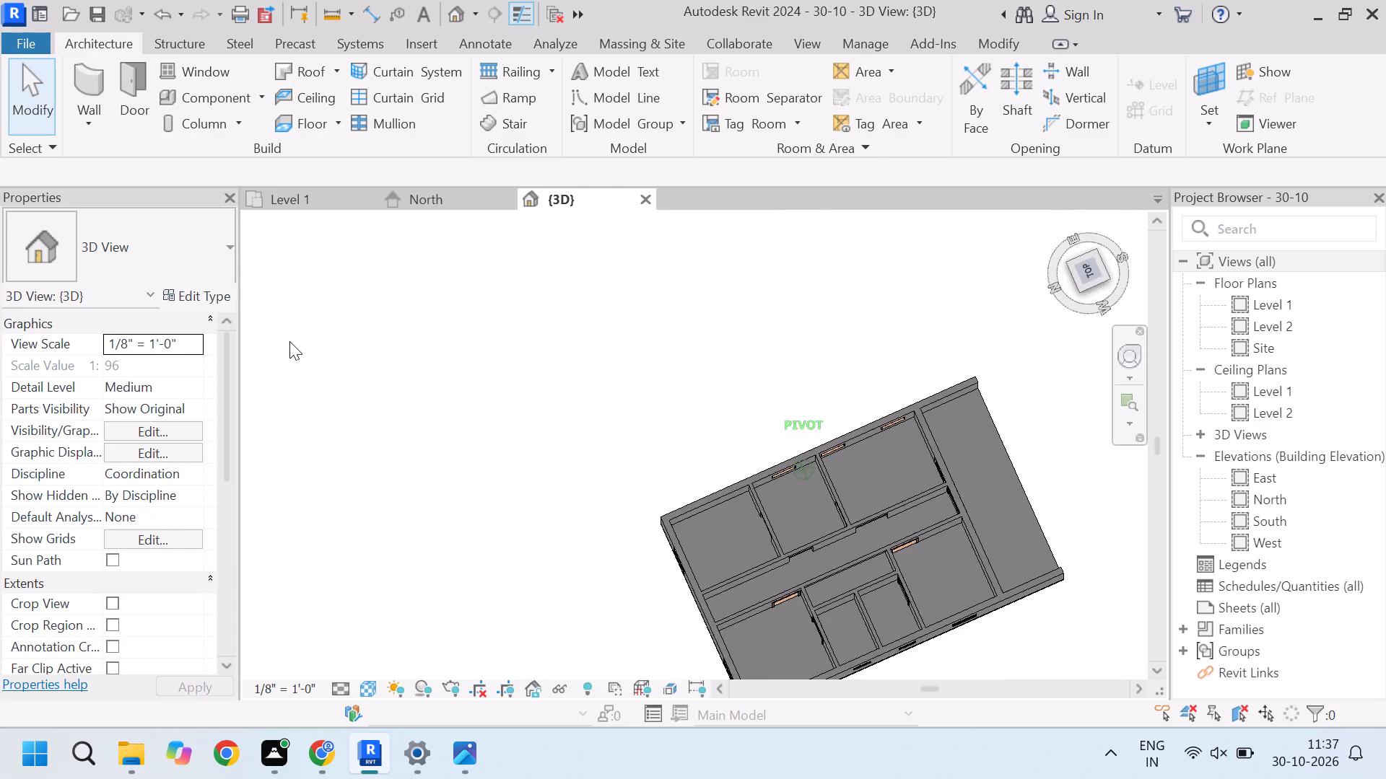
drag(289, 341, 303, 334)
scroll(819, 480, up, 3)
scroll(702, 392, down, 5)
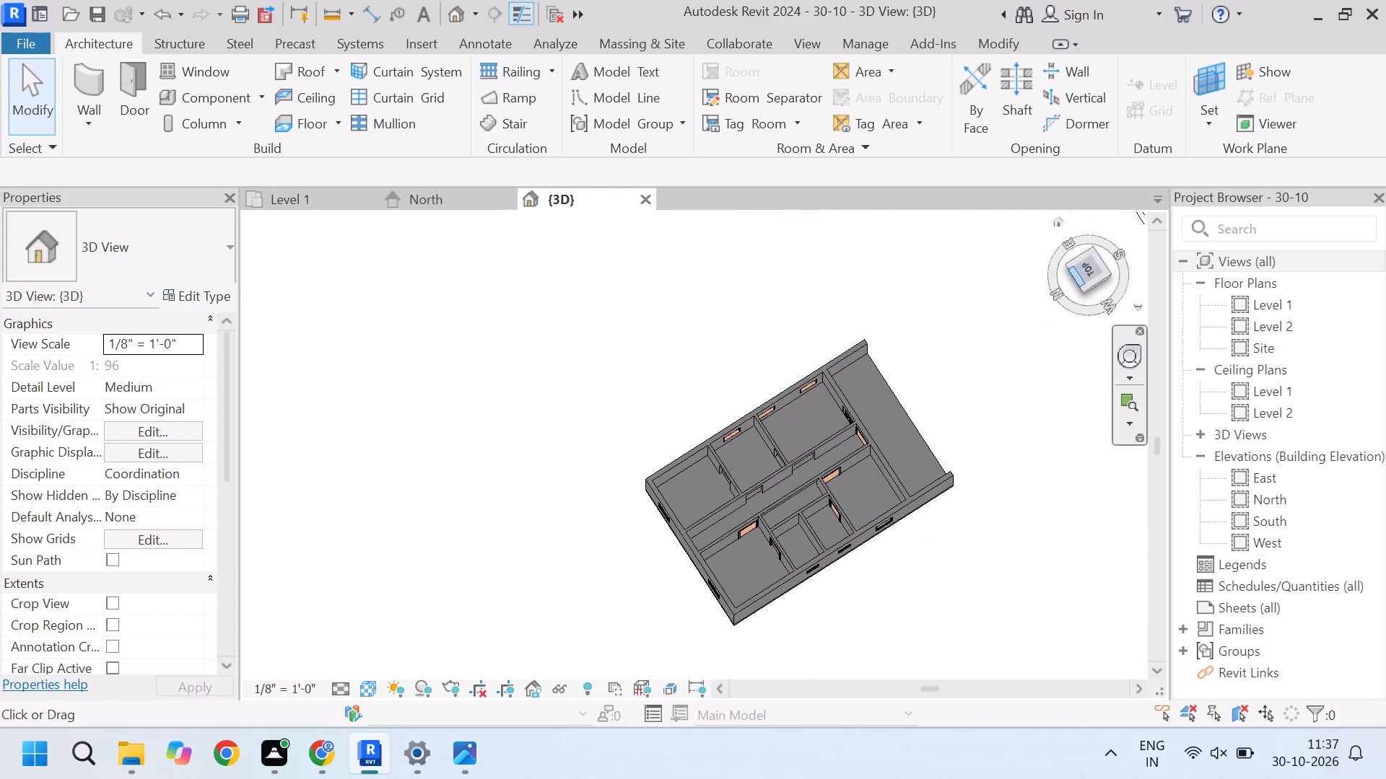
drag(1097, 270, 717, 255)
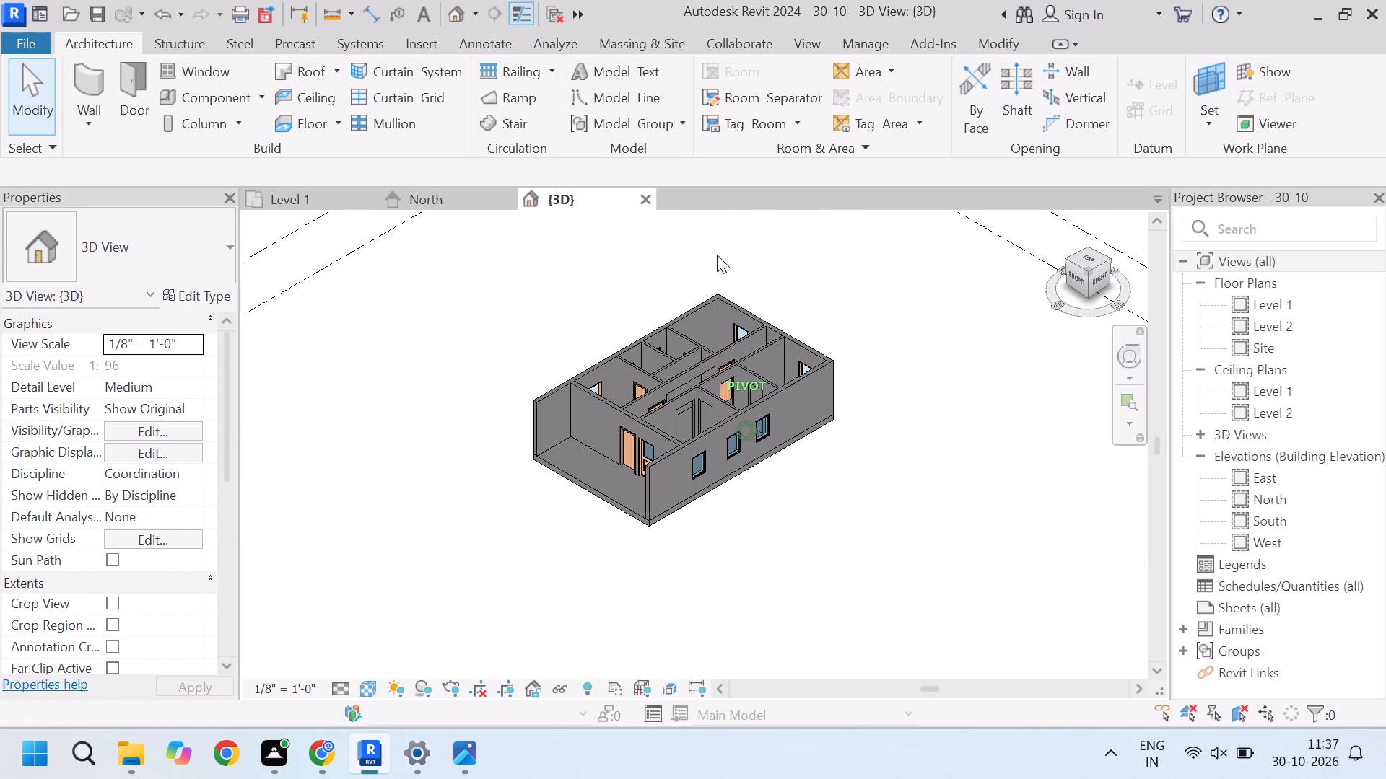
drag(717, 255, 870, 309)
scroll(814, 419, up, 4)
scroll(596, 383, up, 1)
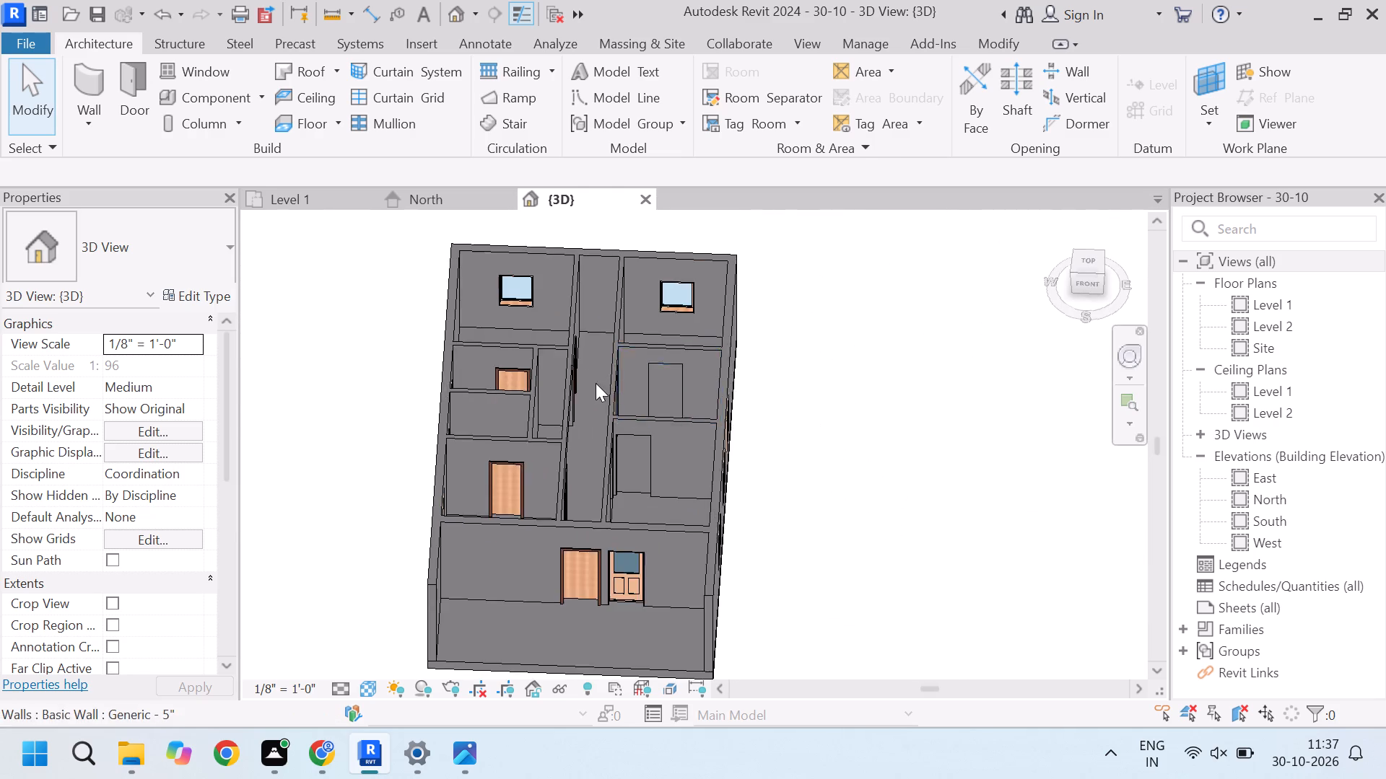
scroll(596, 383, up, 4)
scroll(497, 421, up, 1)
scroll(508, 451, down, 2)
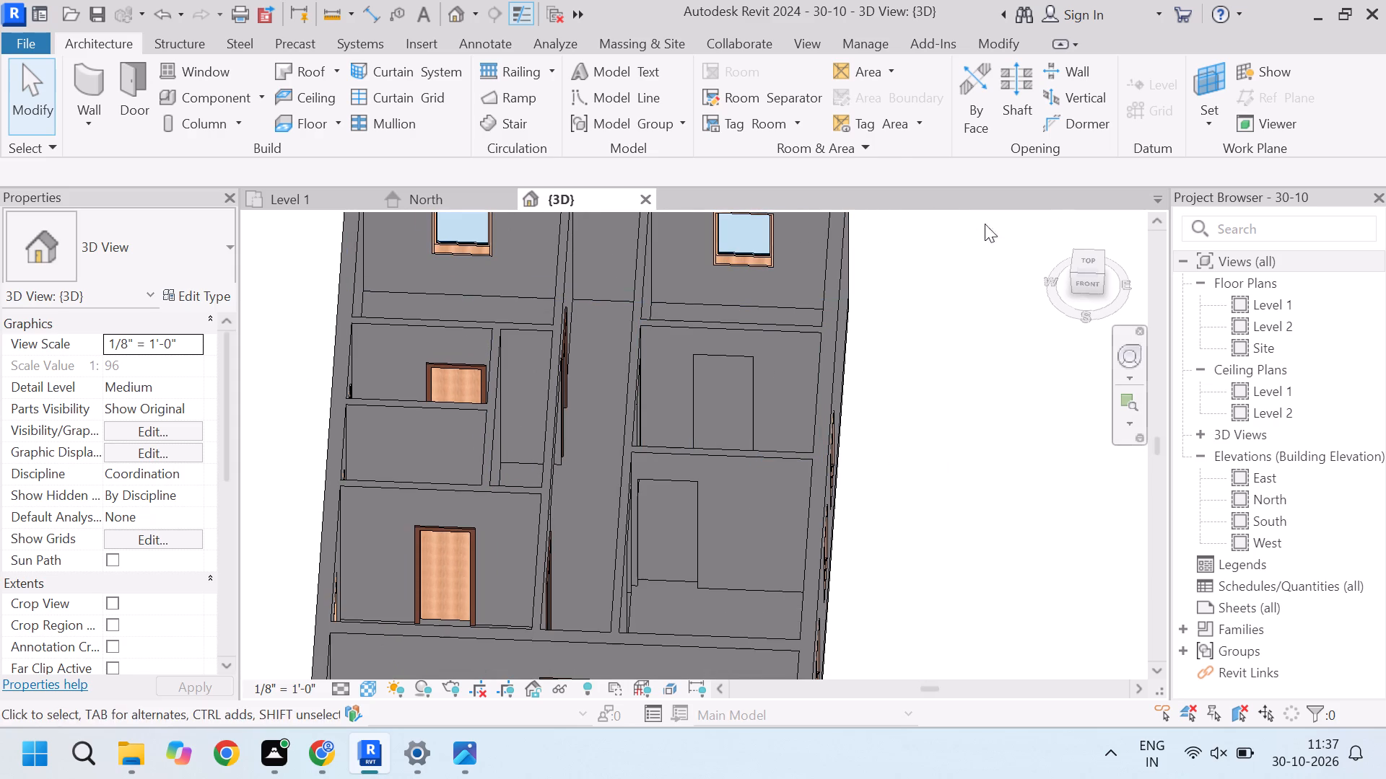
drag(1091, 286, 1047, 272)
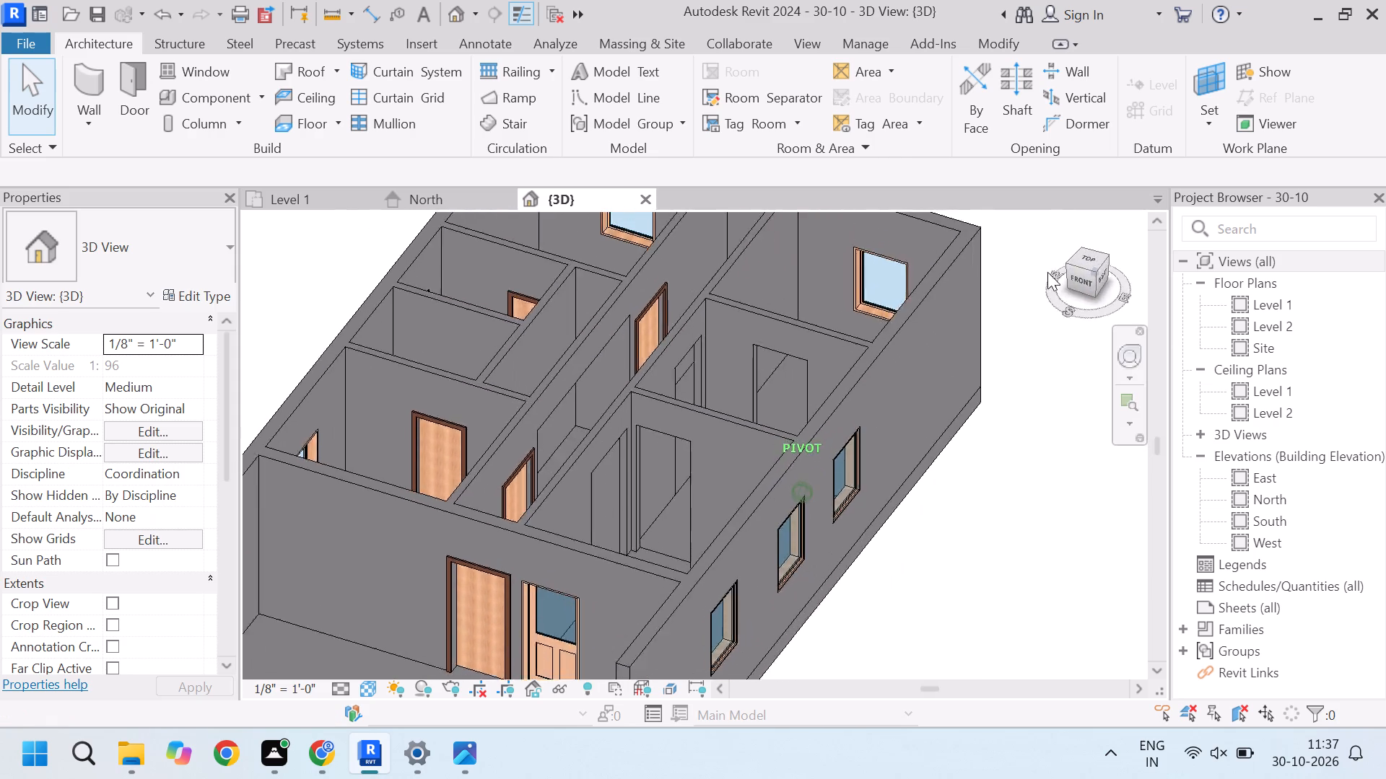
drag(1047, 272, 1065, 318)
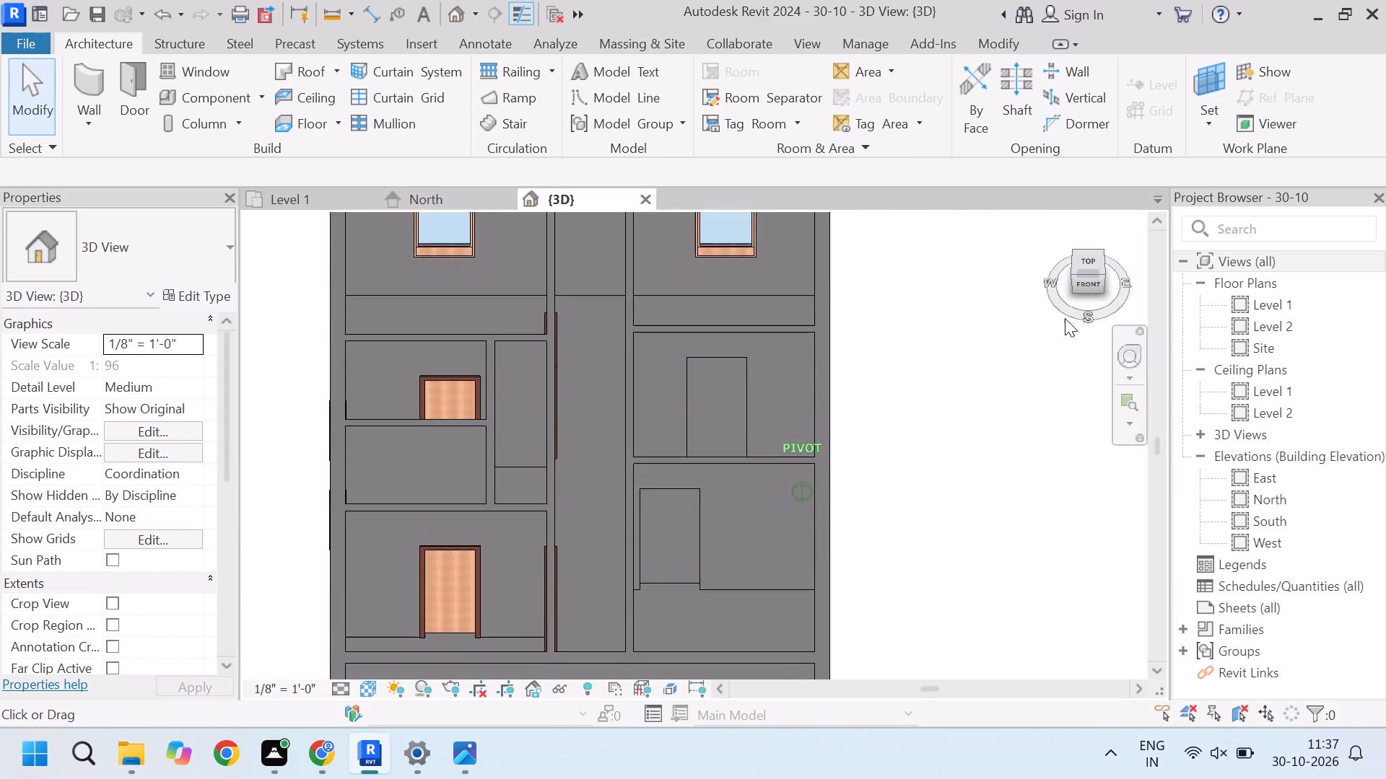
drag(1065, 318, 1068, 250)
scroll(929, 413, down, 5)
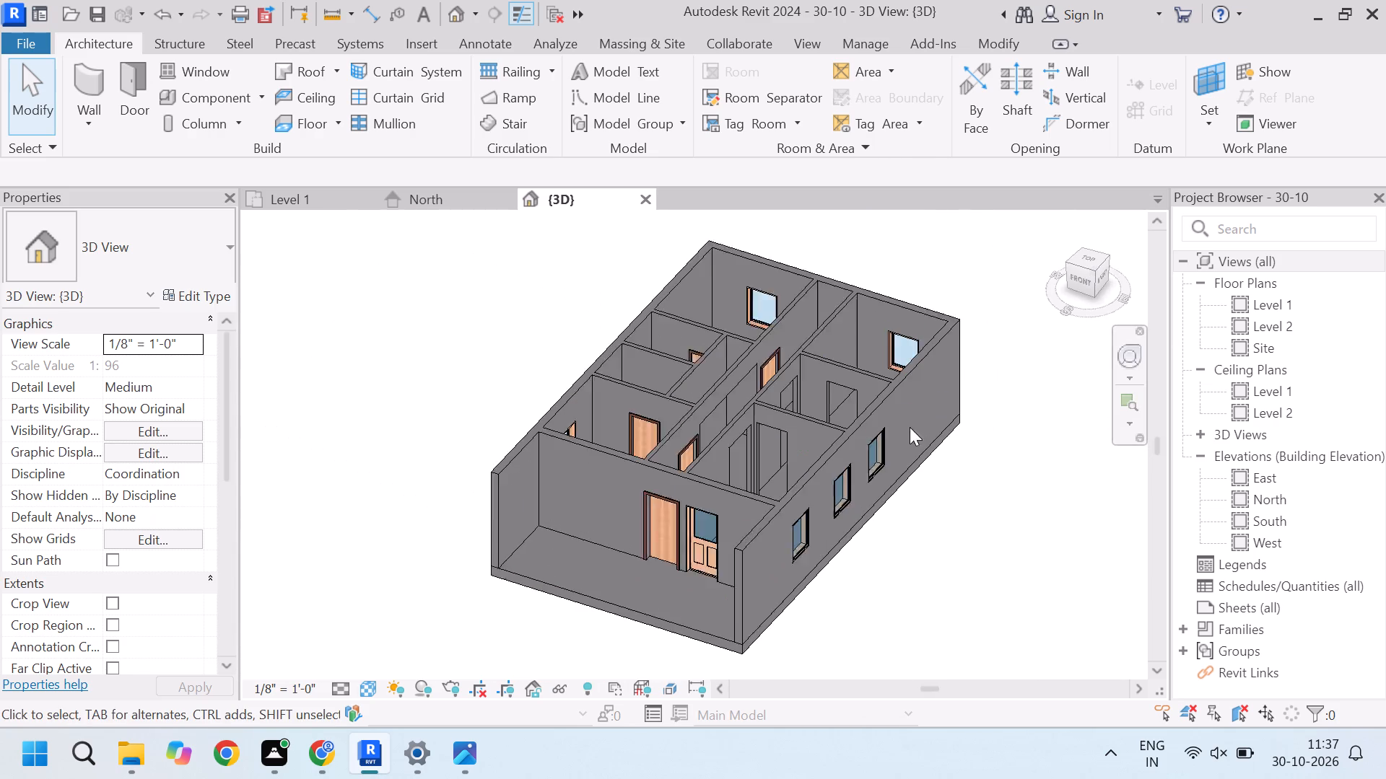
drag(1096, 290, 1063, 262)
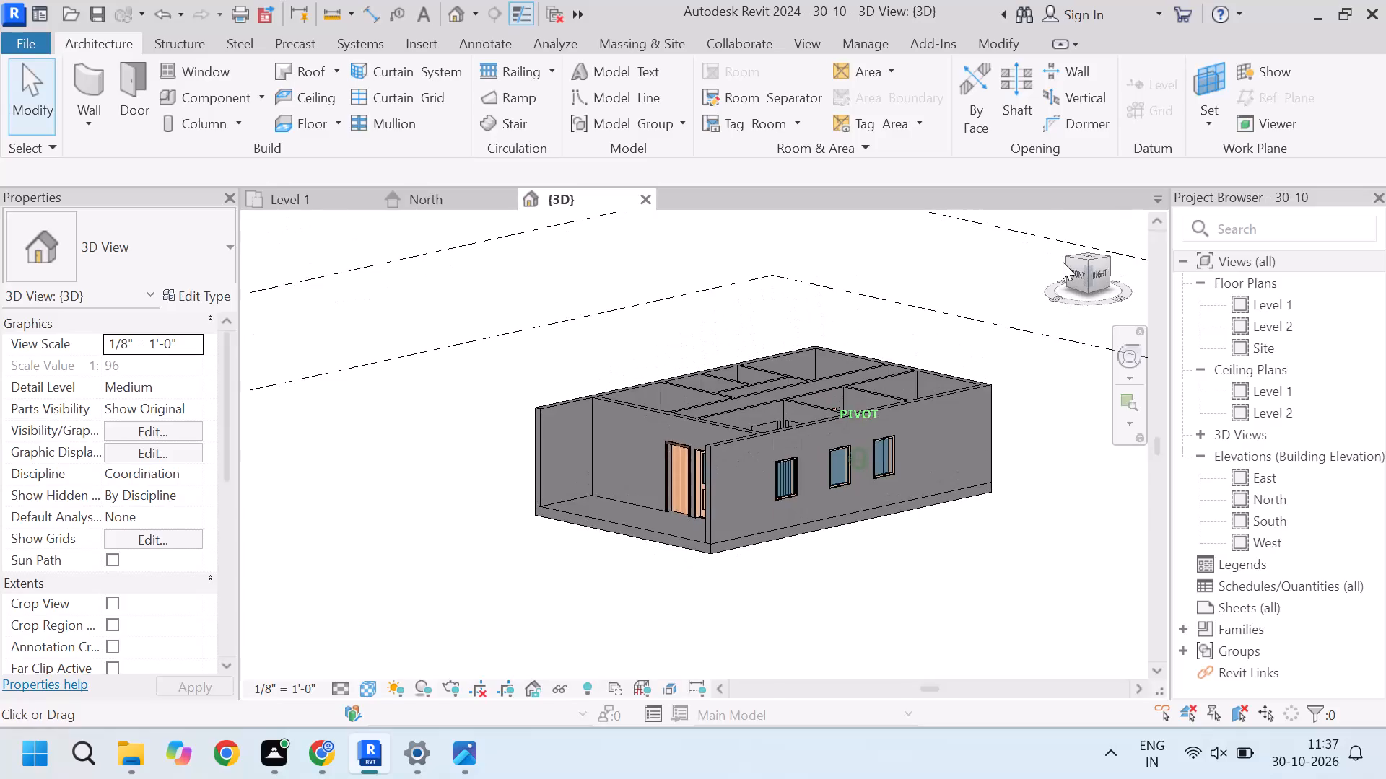
scroll(983, 352, up, 4)
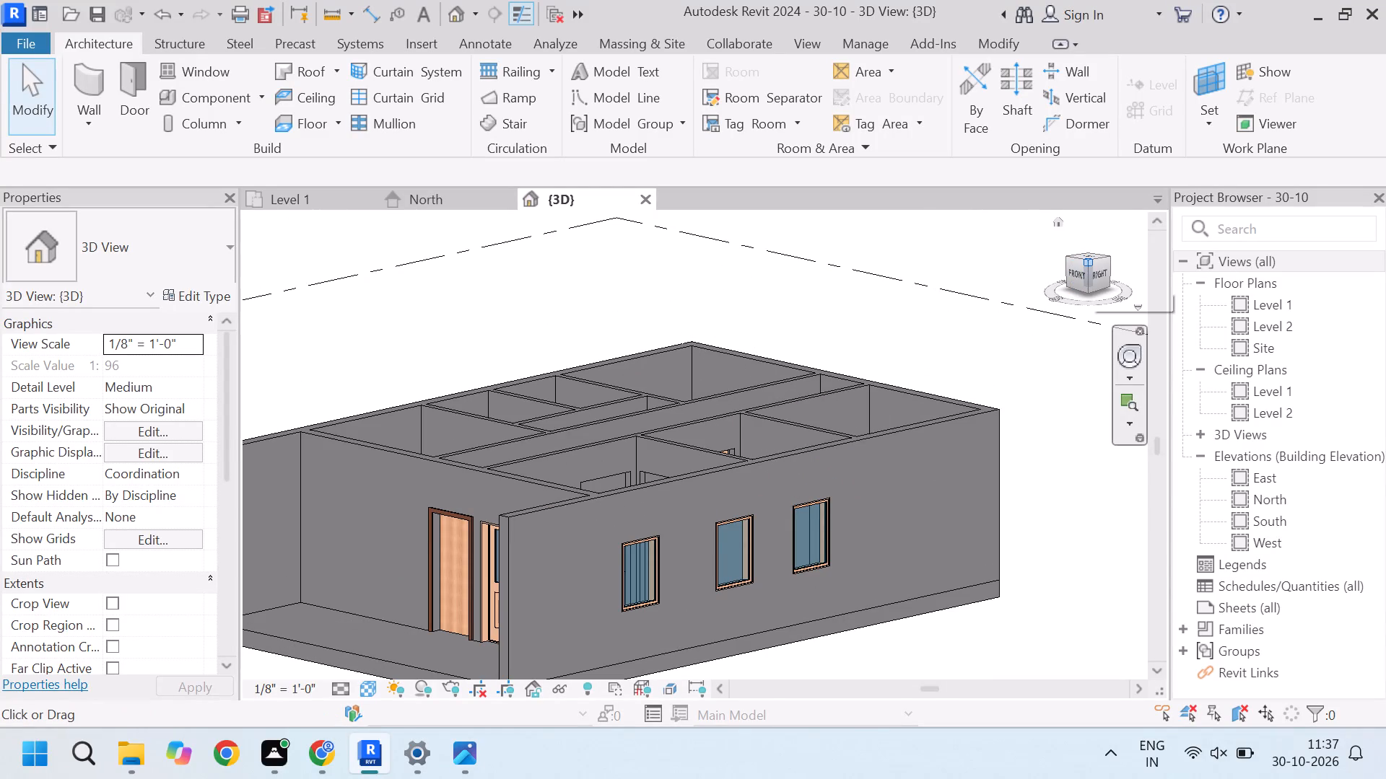
Print the visible portion of the 3D view with Microsoft Print to PDF, with the whole house framed from the front-right top corner.
click(1091, 263)
scroll(766, 548, up, 5)
scroll(731, 465, up, 7)
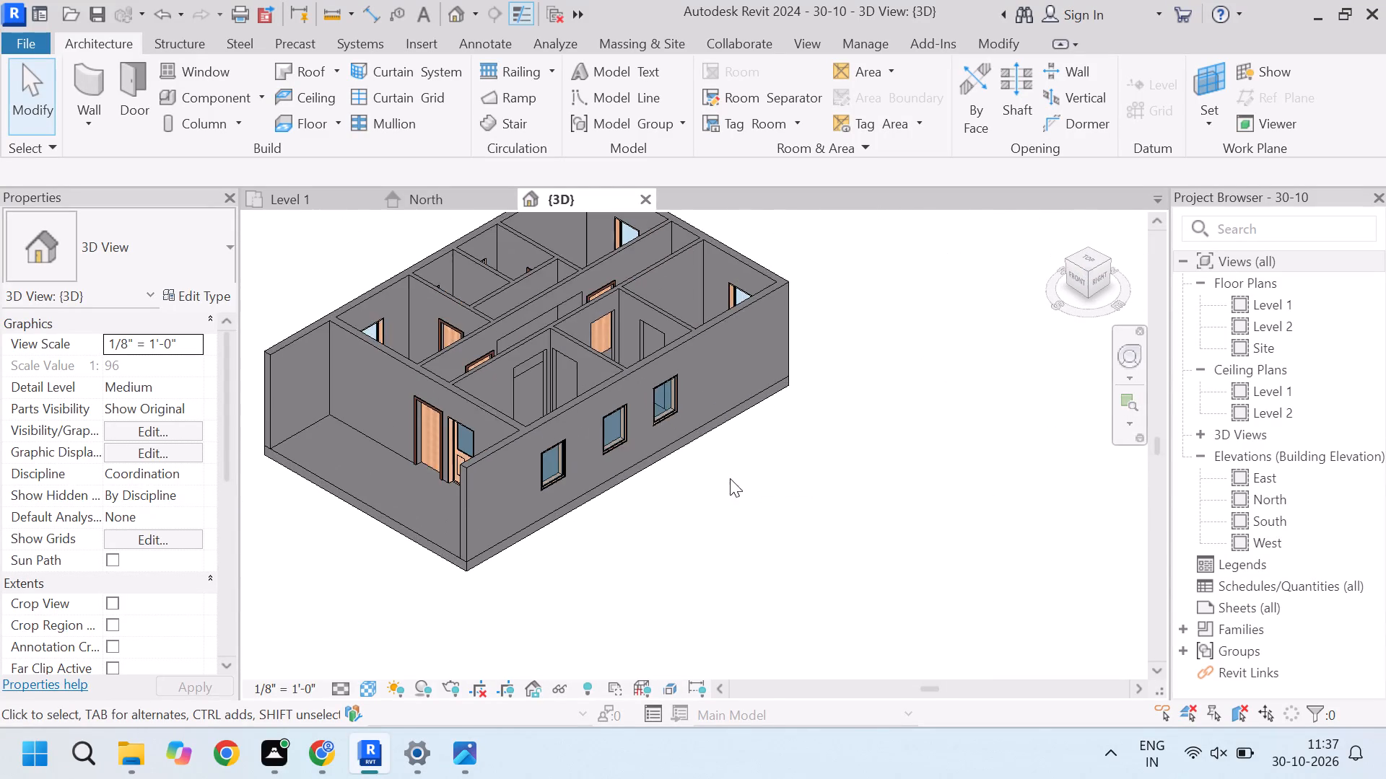
scroll(821, 545, down, 3)
scroll(389, 398, up, 3)
scroll(424, 373, down, 2)
scroll(576, 408, up, 2)
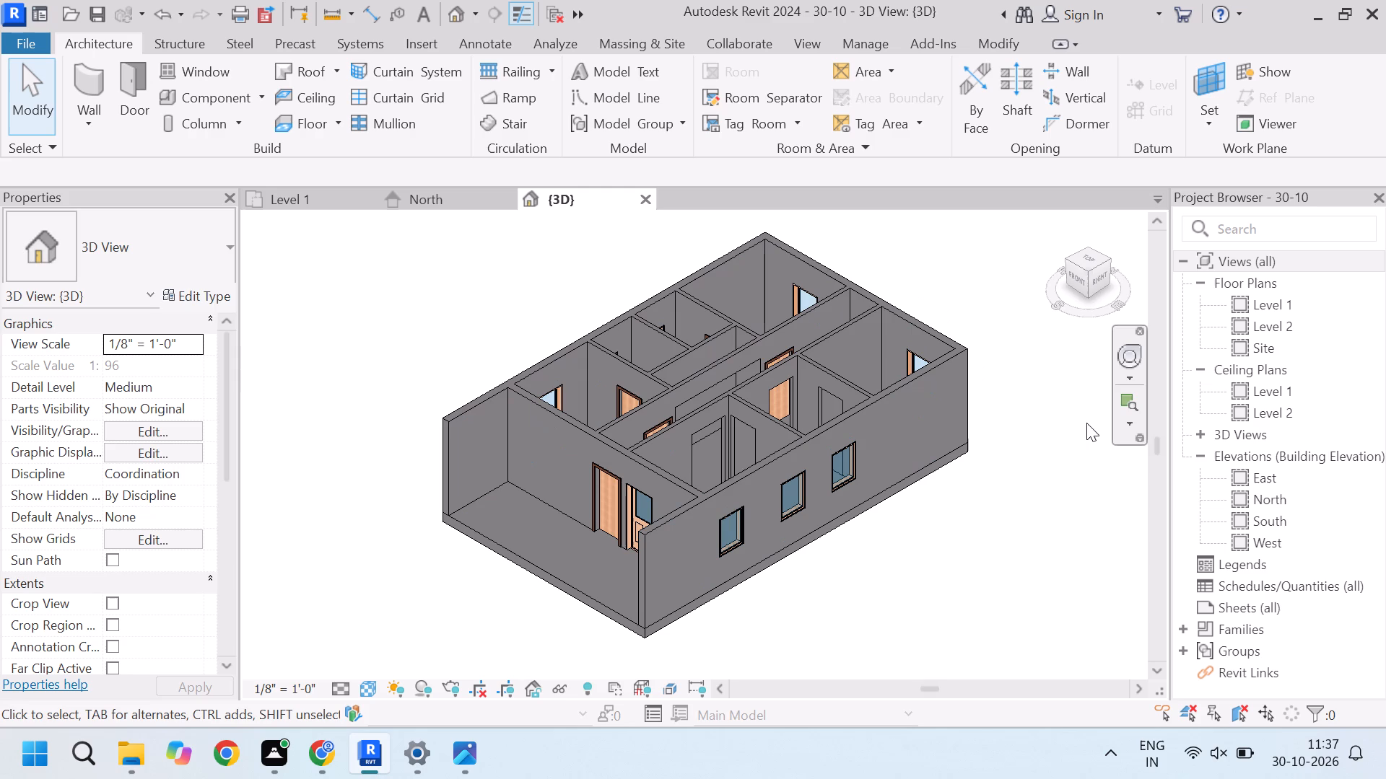
key(ctrl+p)
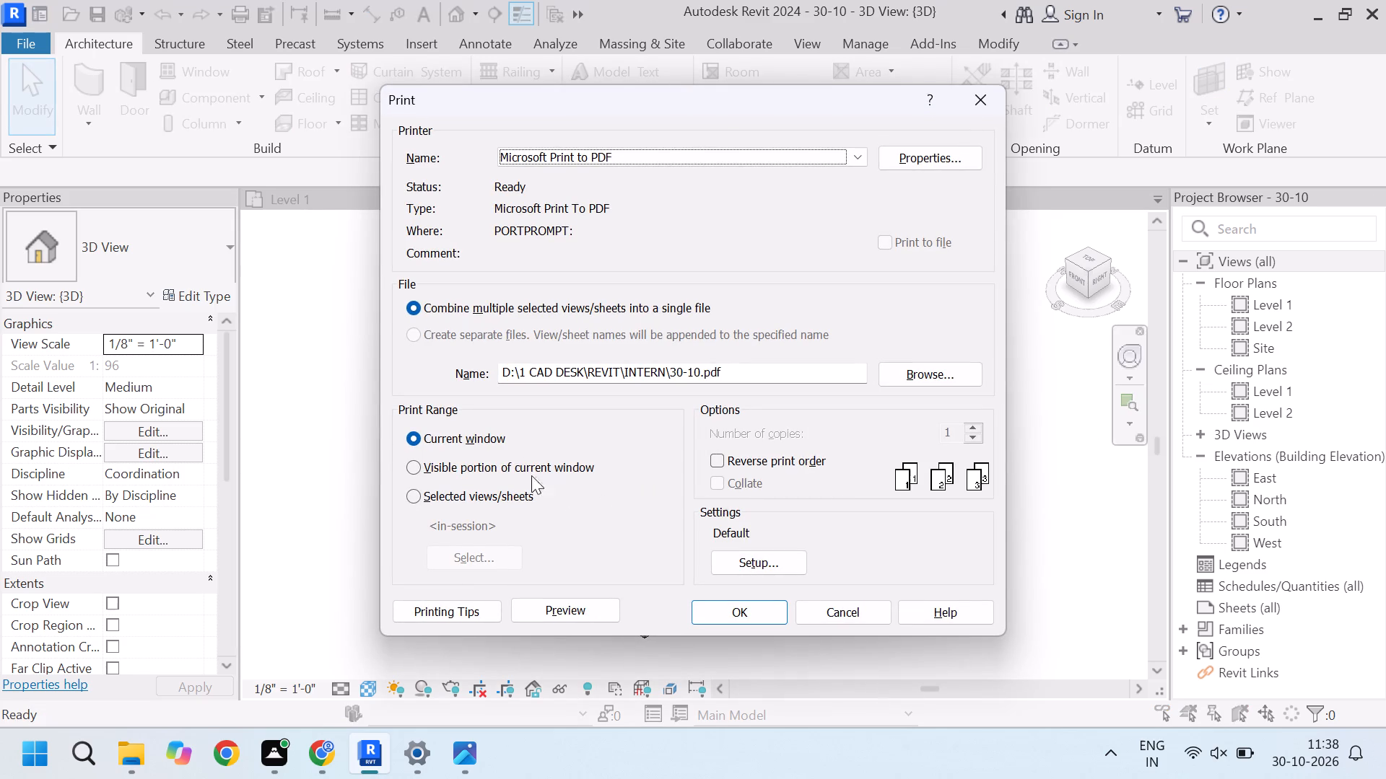
click(531, 467)
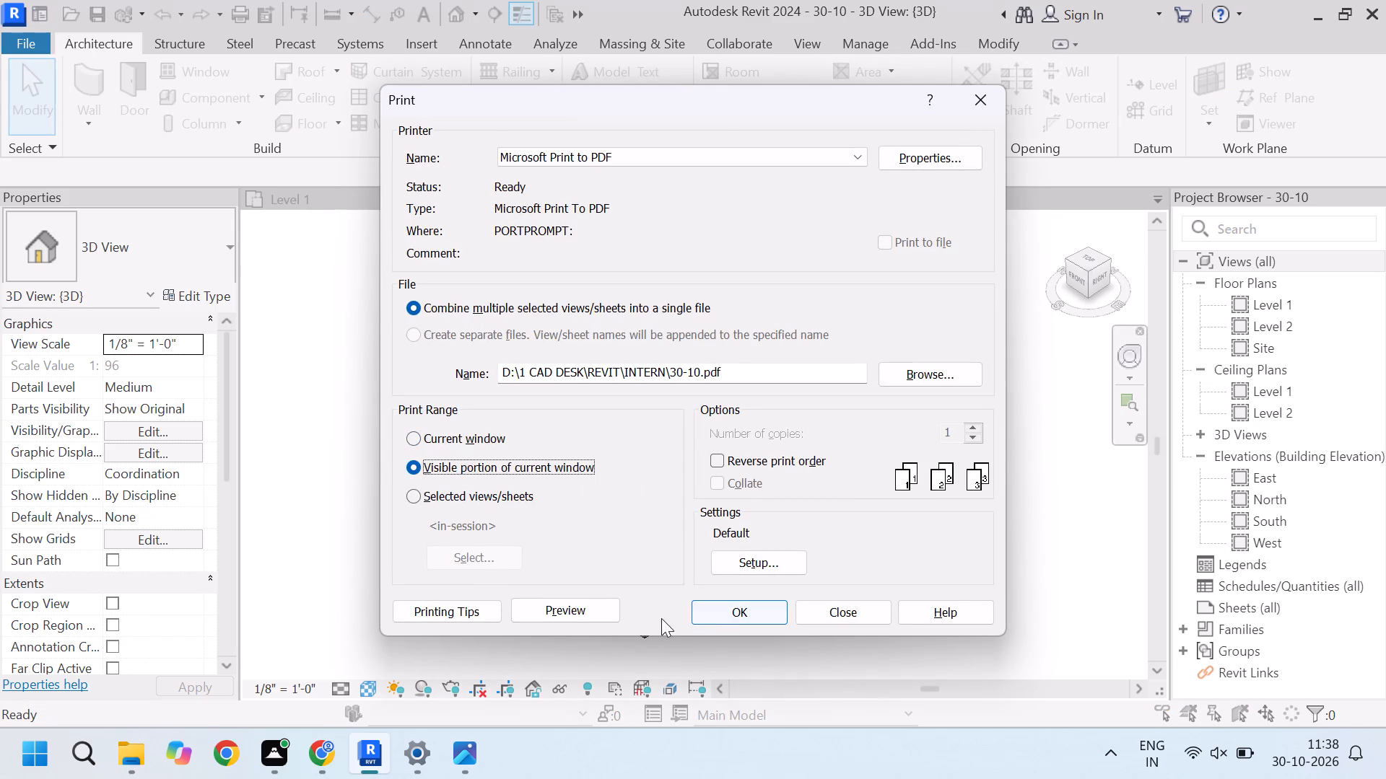
click(730, 609)
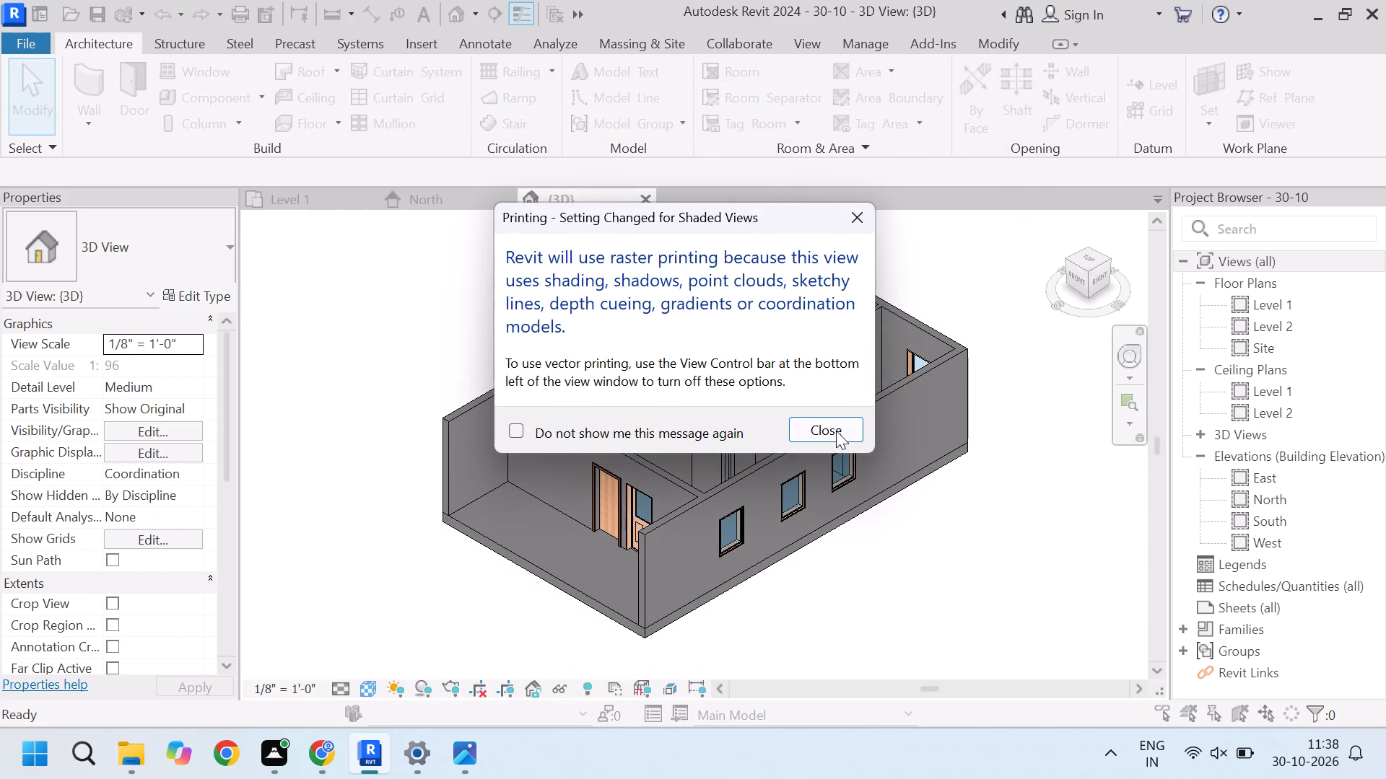
click(834, 431)
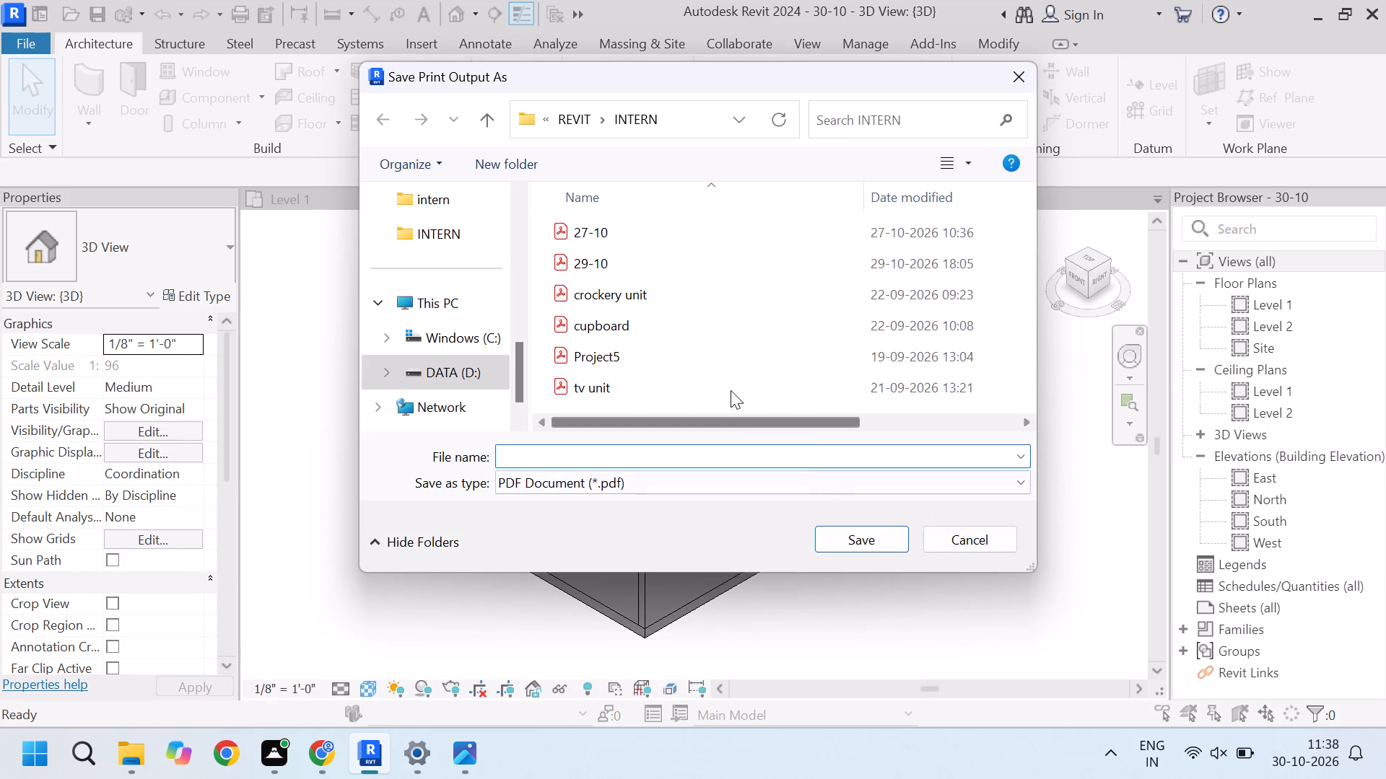
Save the print output as PDF 30-10 in the INTERN folder and close the resulting PDF.
click(630, 268)
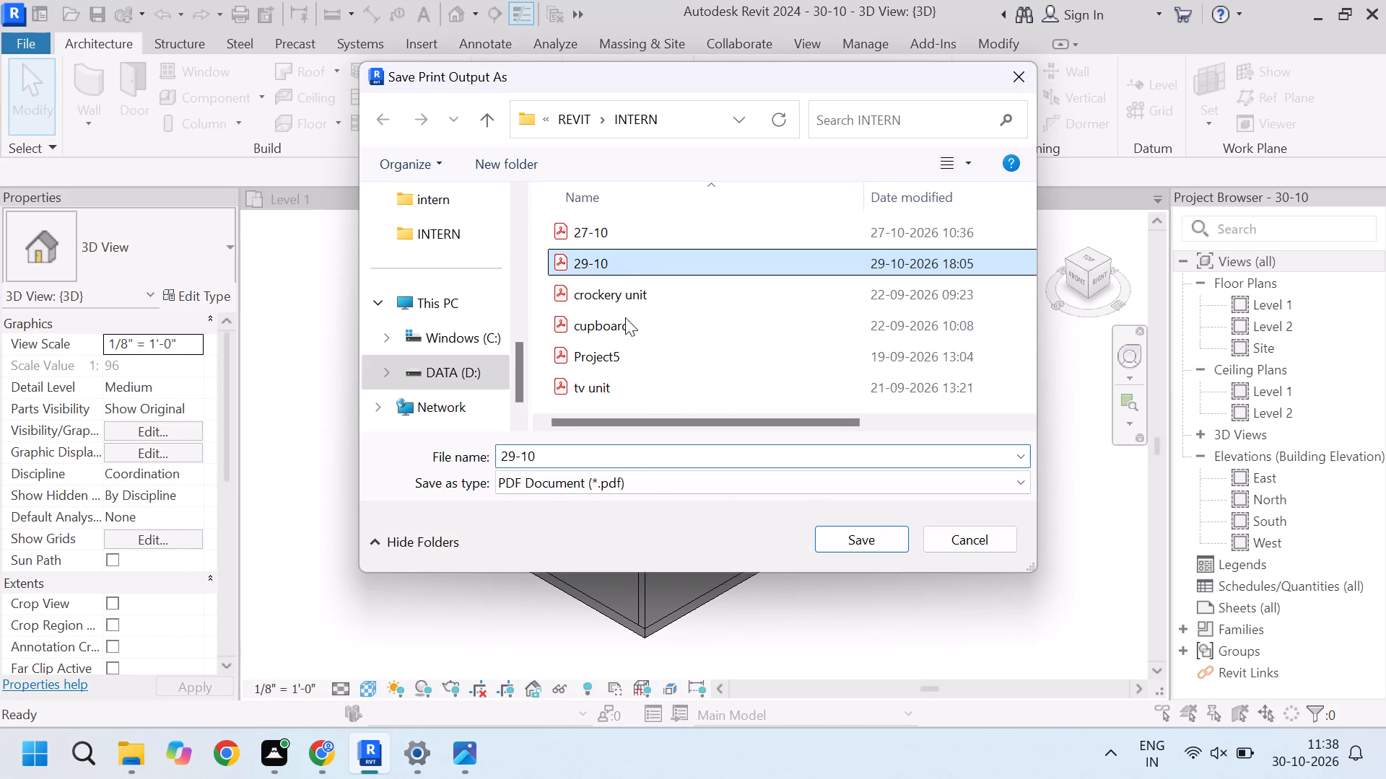
drag(513, 452, 483, 452)
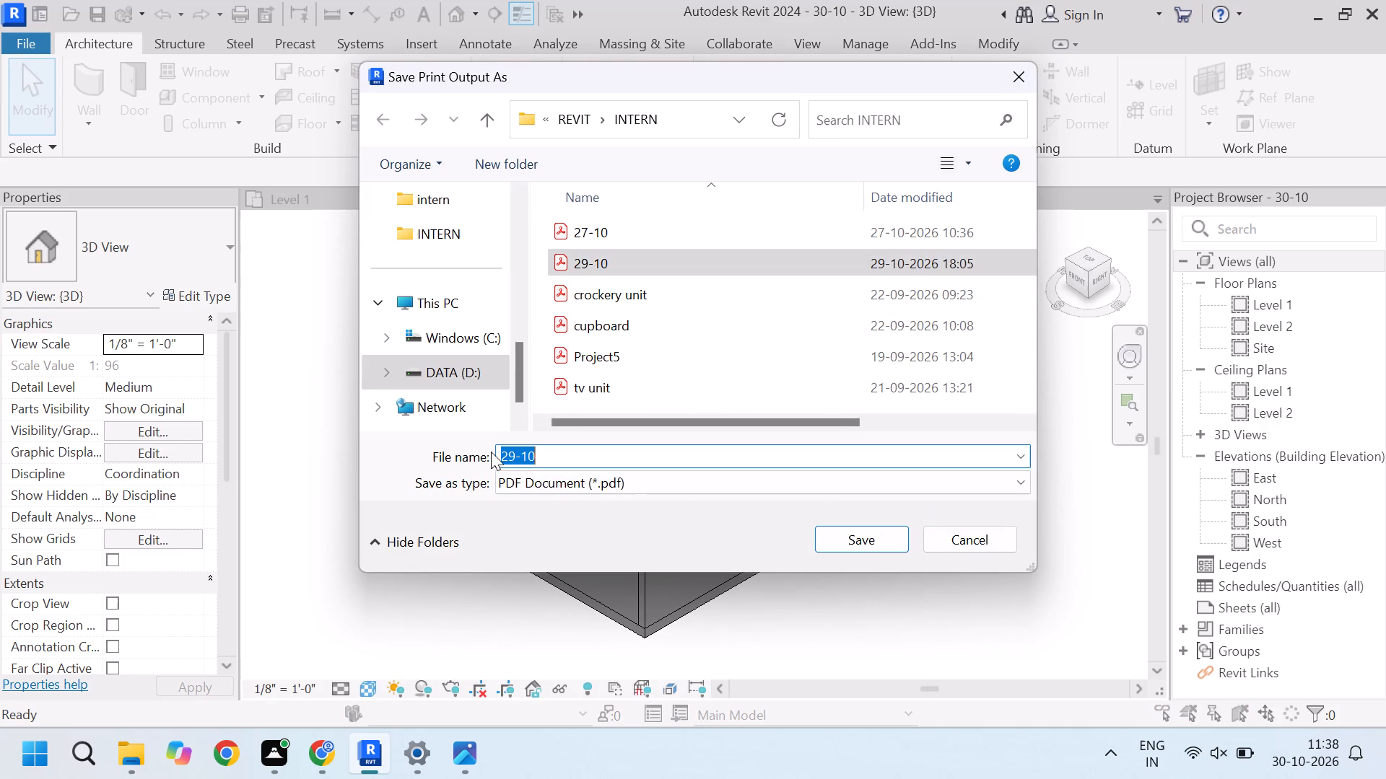
drag(513, 452, 494, 452)
text(390)
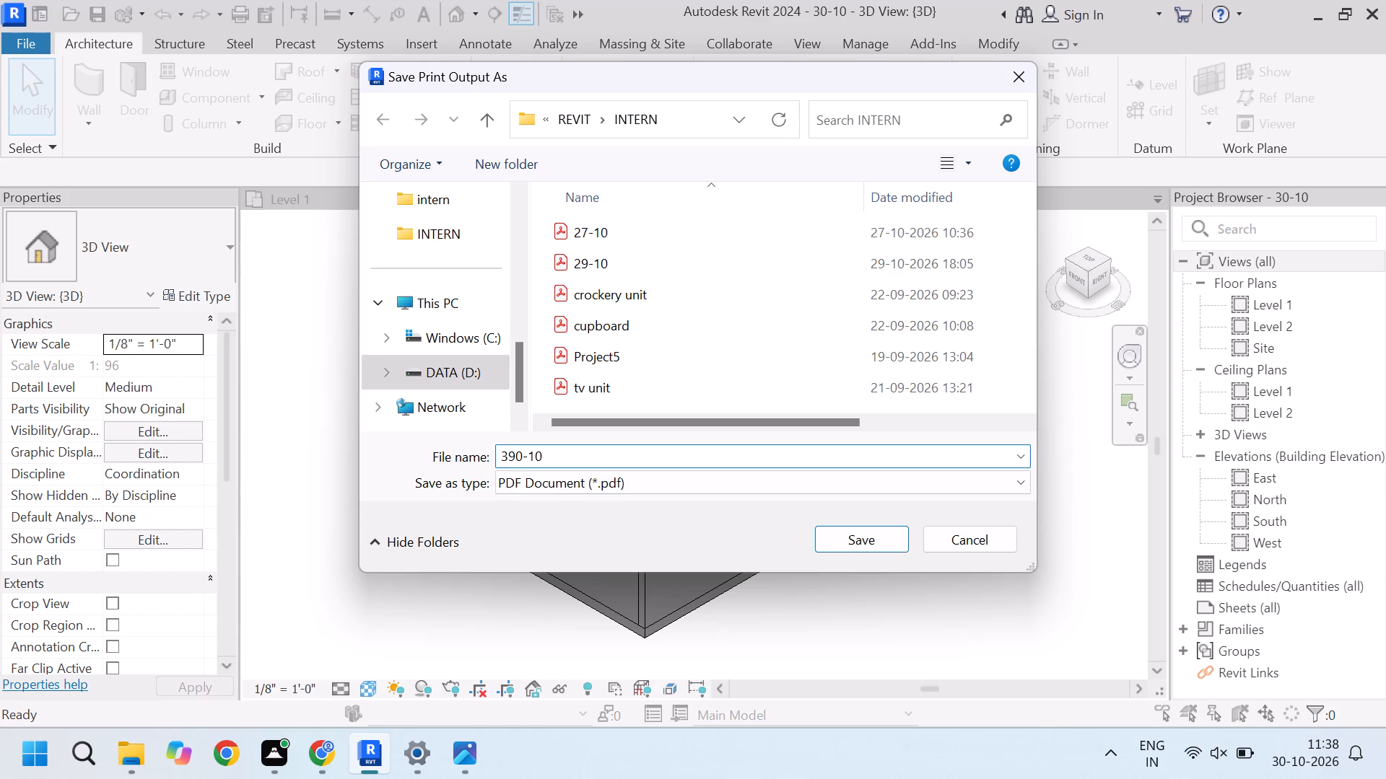
key(Left)
key(BackSpace)
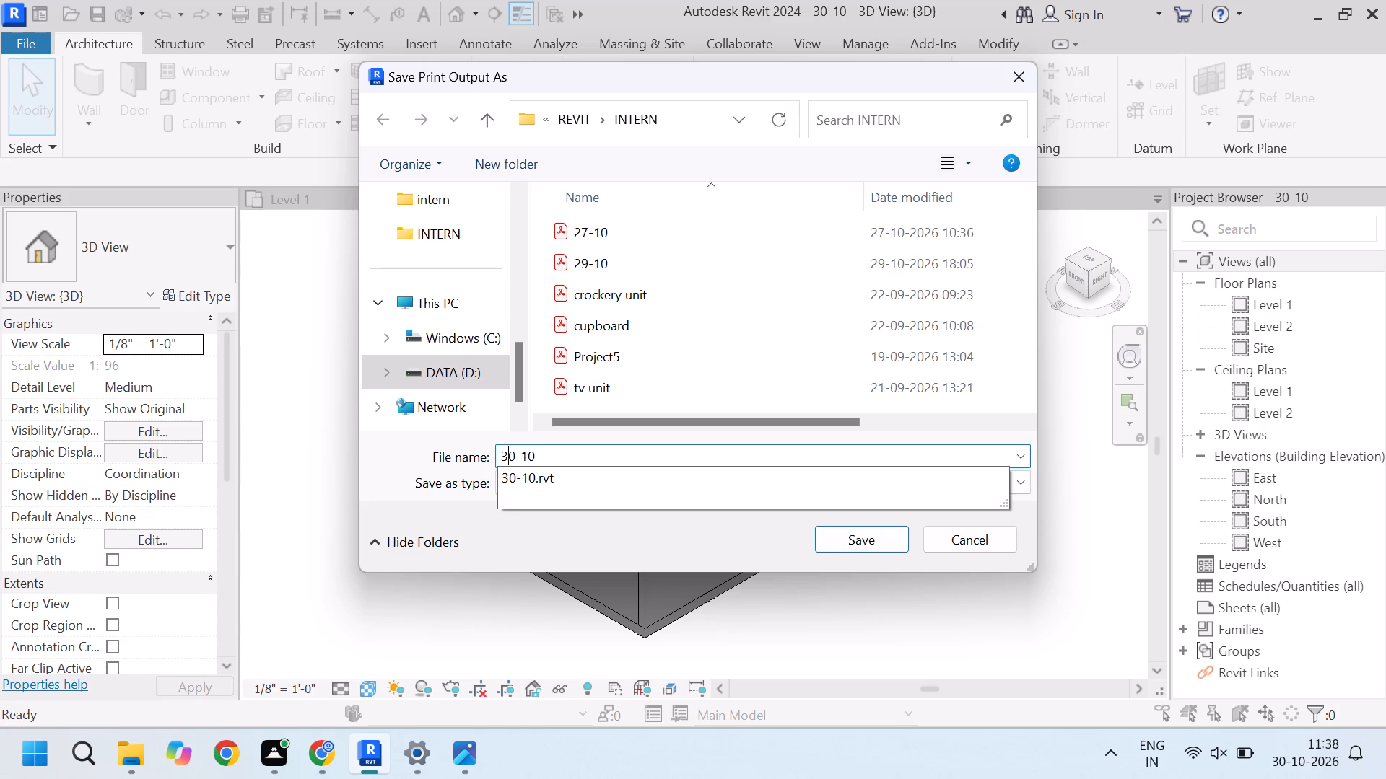
click(407, 491)
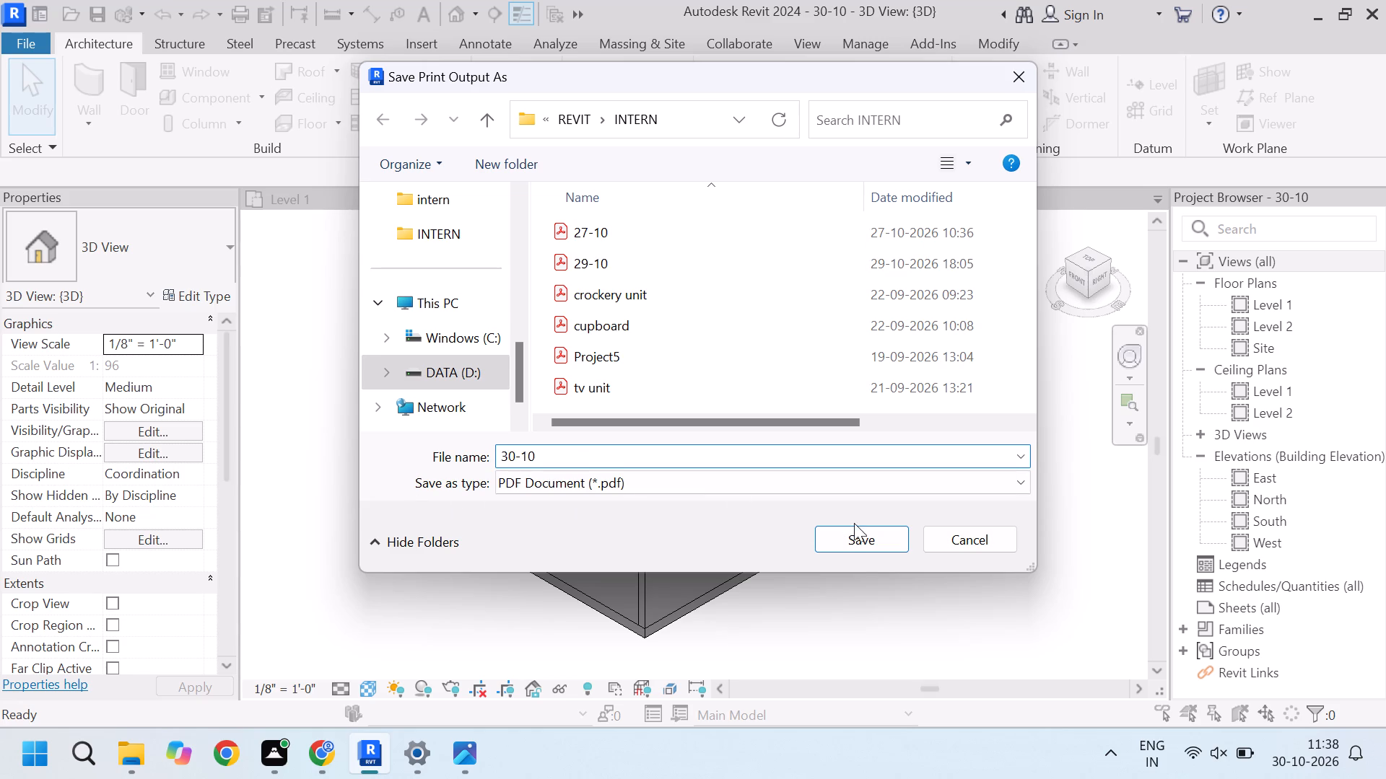
click(860, 549)
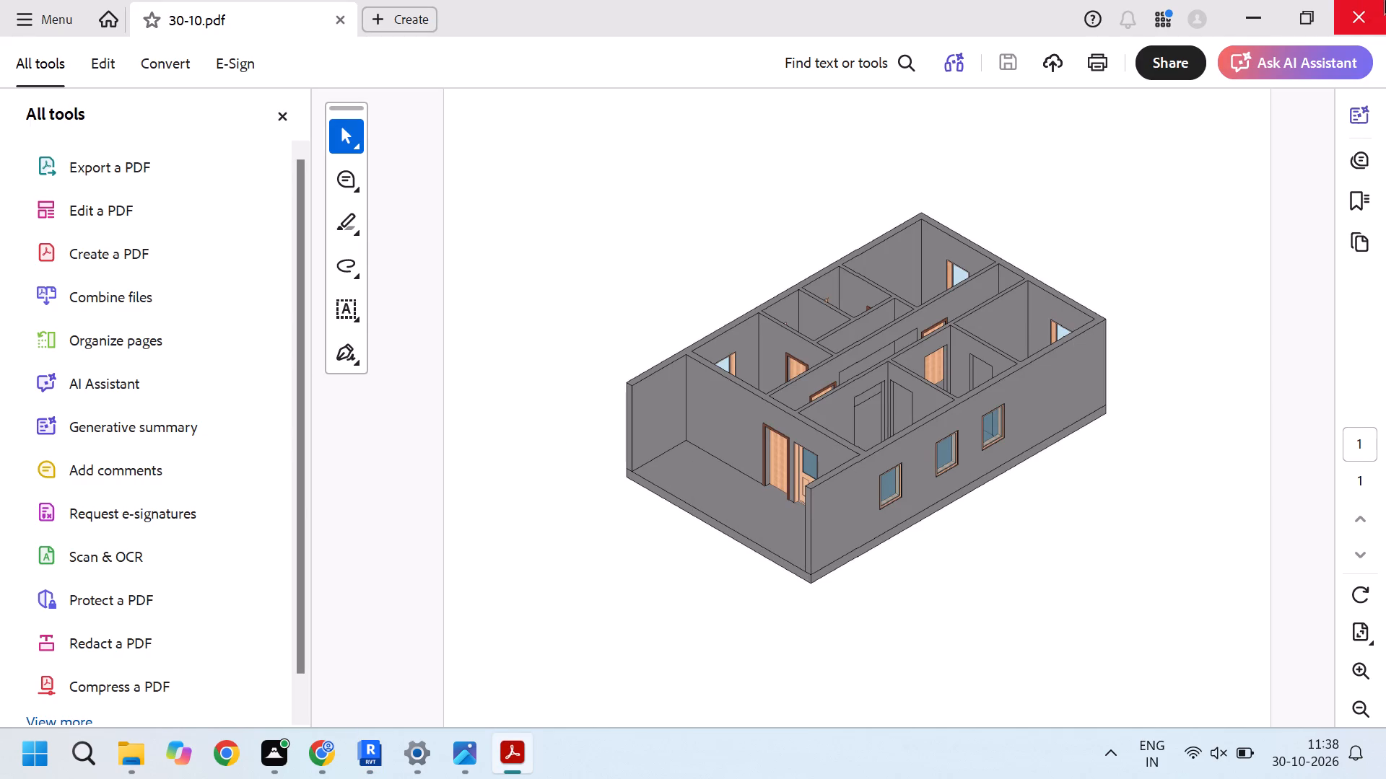
click(1385, 0)
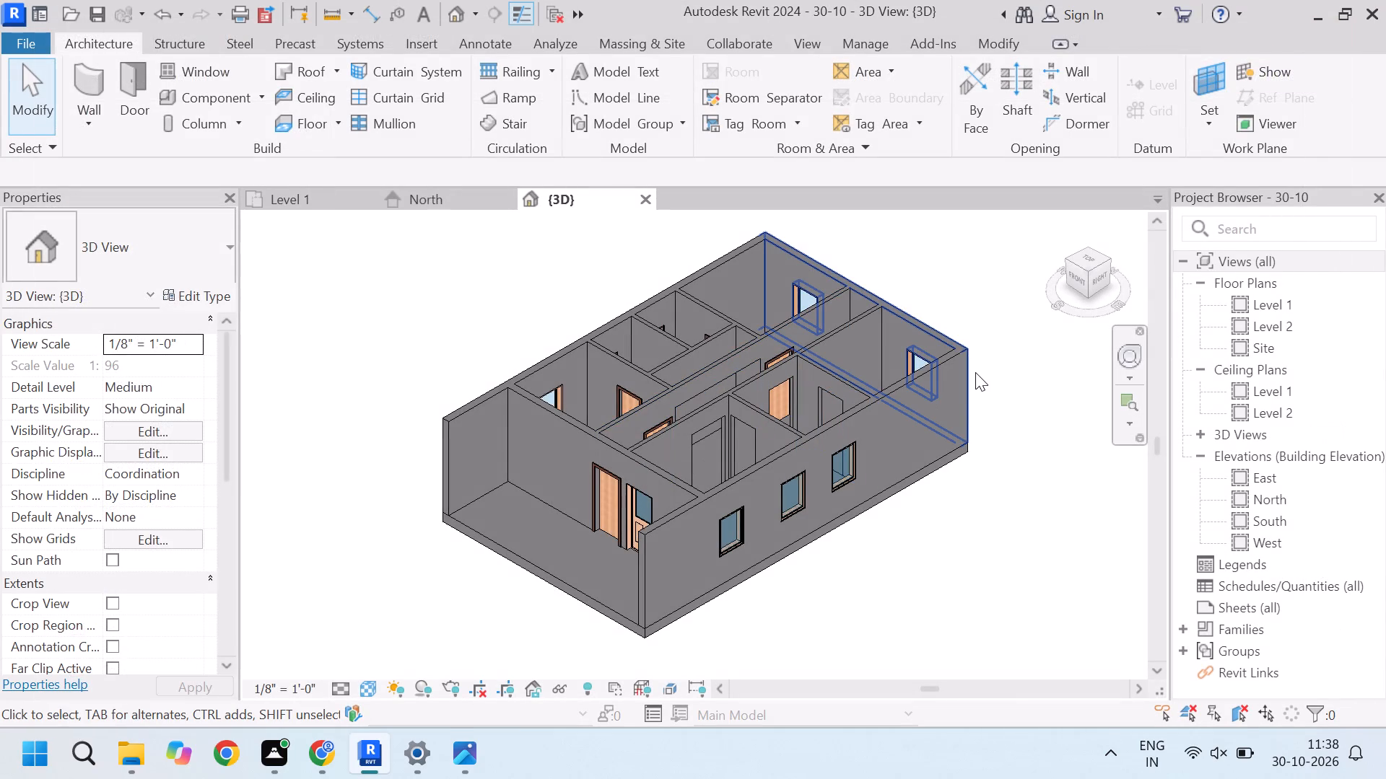
Save the 30-10 project.
key(ctrl+s)
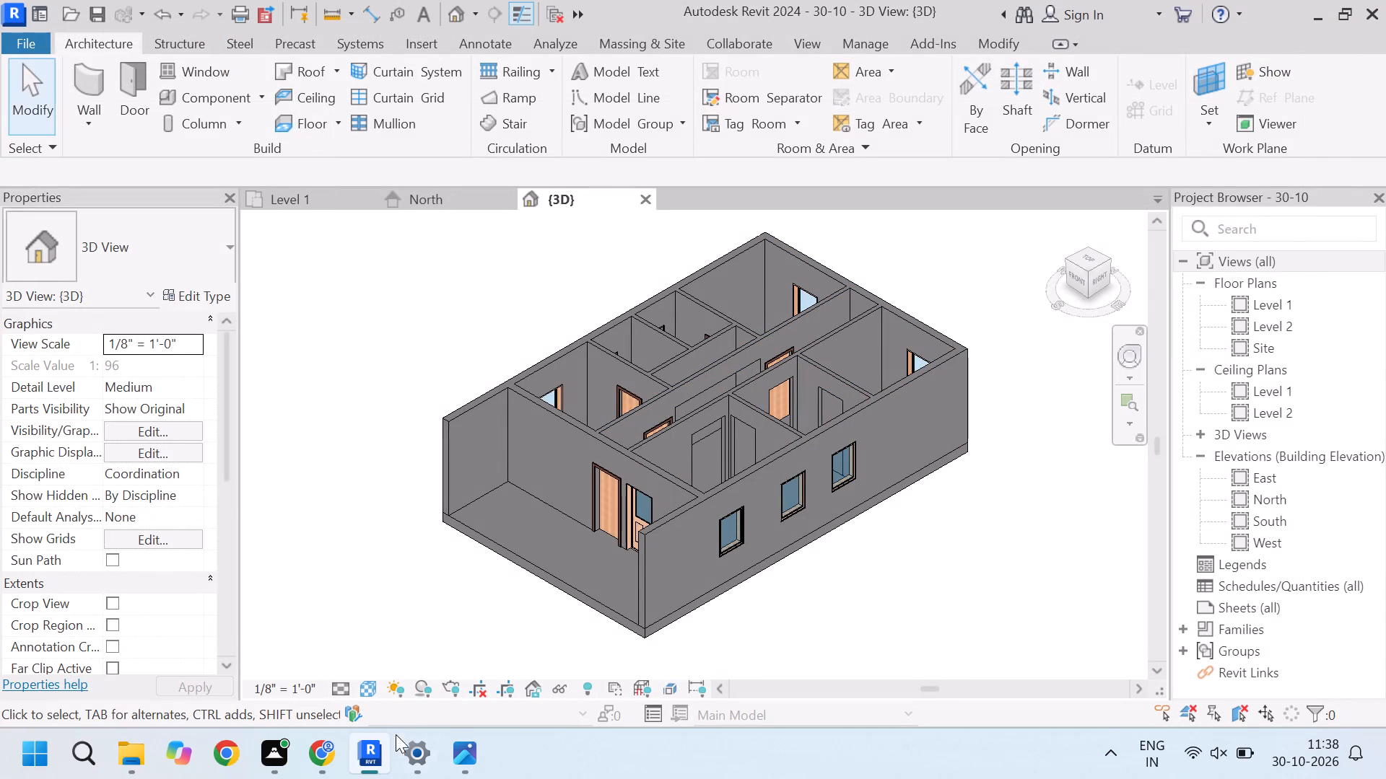
click(379, 621)
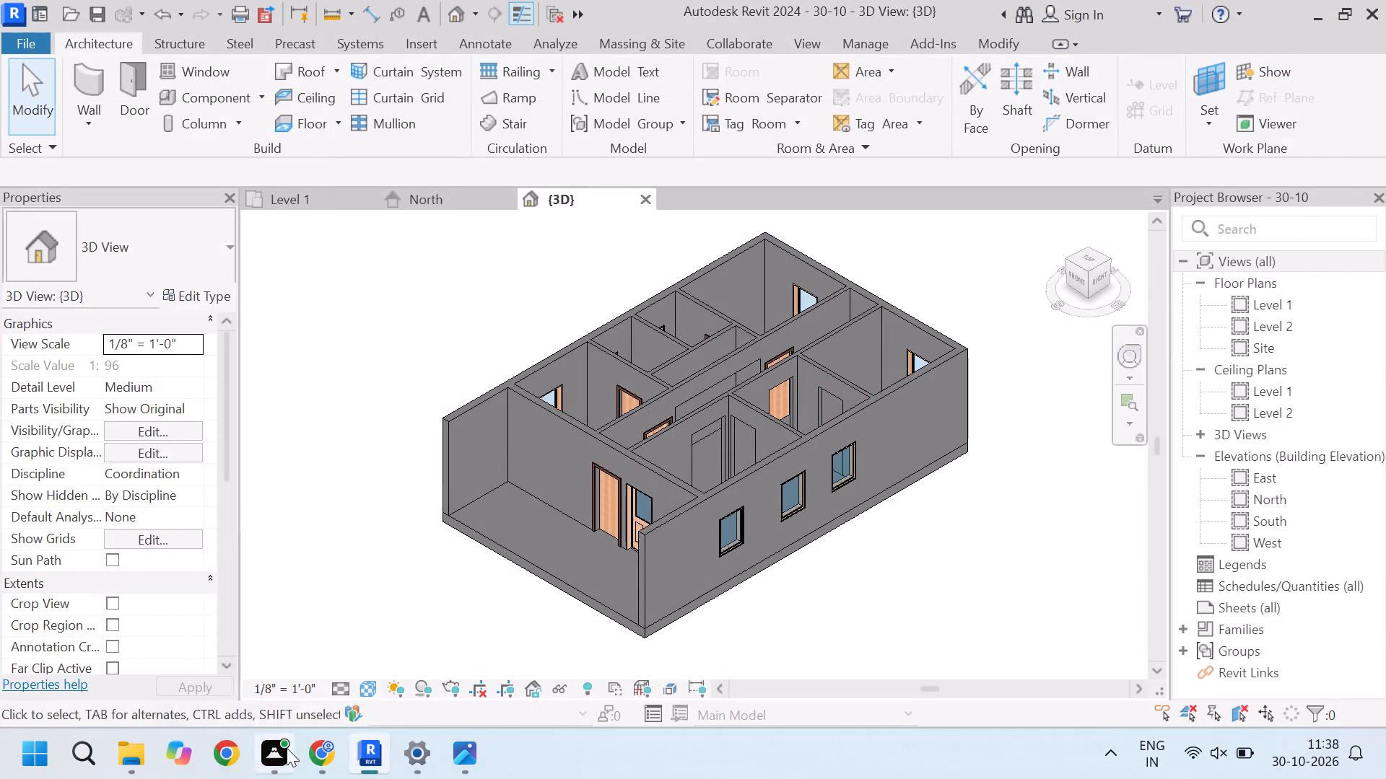